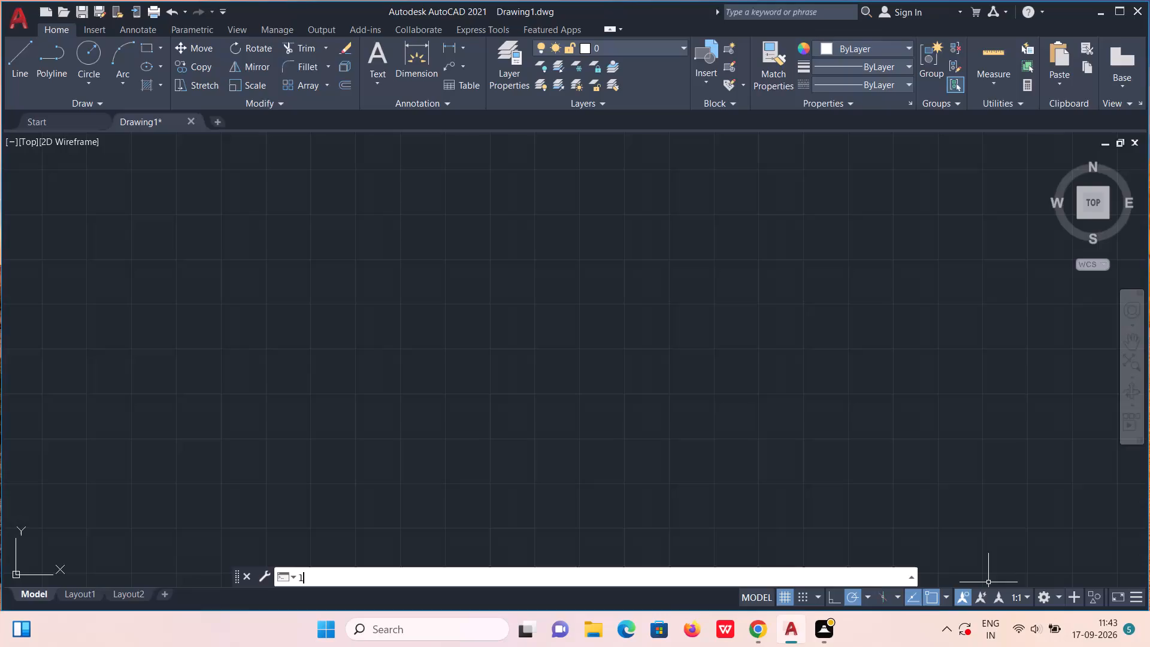
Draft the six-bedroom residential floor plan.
Turn on command log file recording with LOGFILEON.
{"action": "key", "text": "g"}
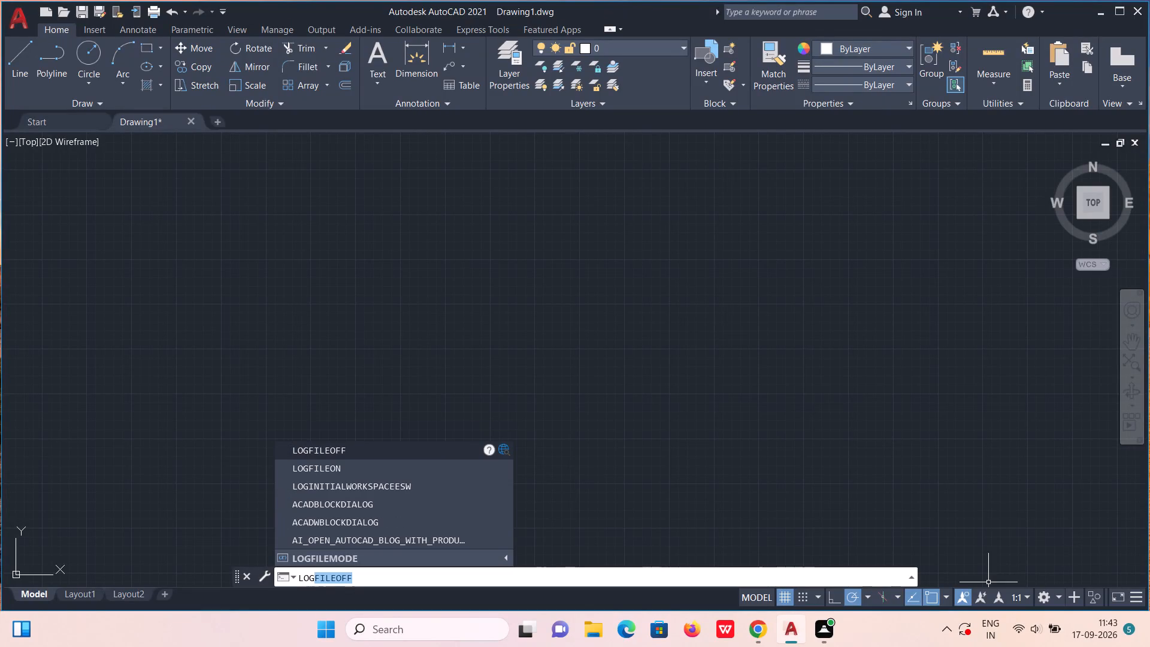
{"action": "key", "text": "Down"}
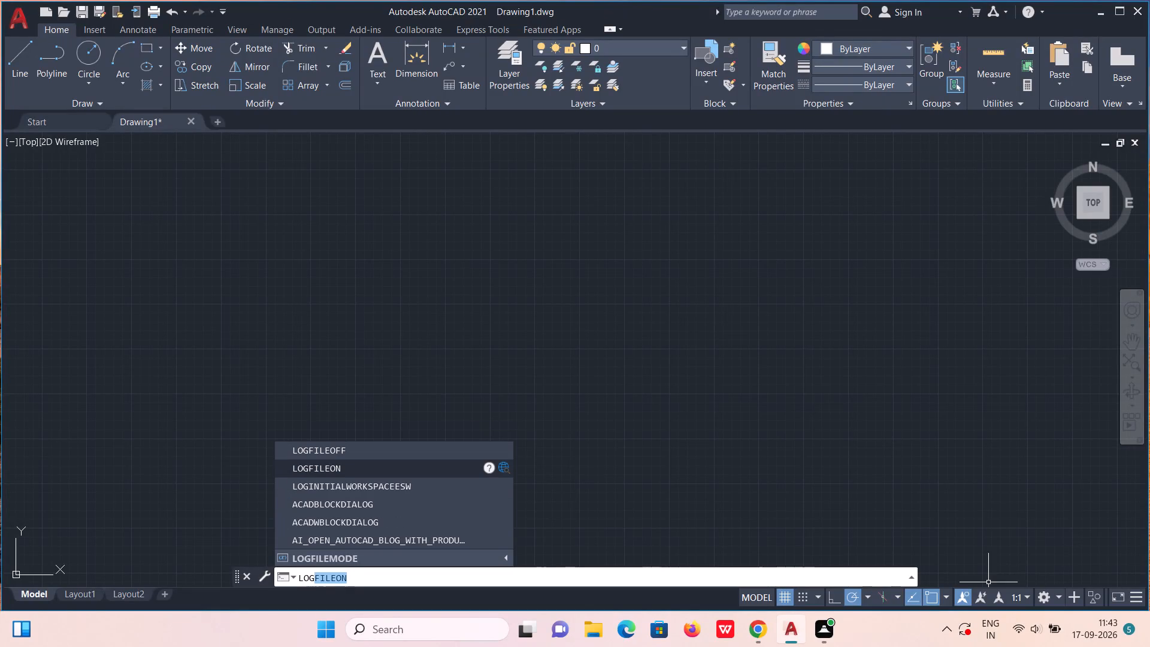
{"action": "key", "text": "Return"}
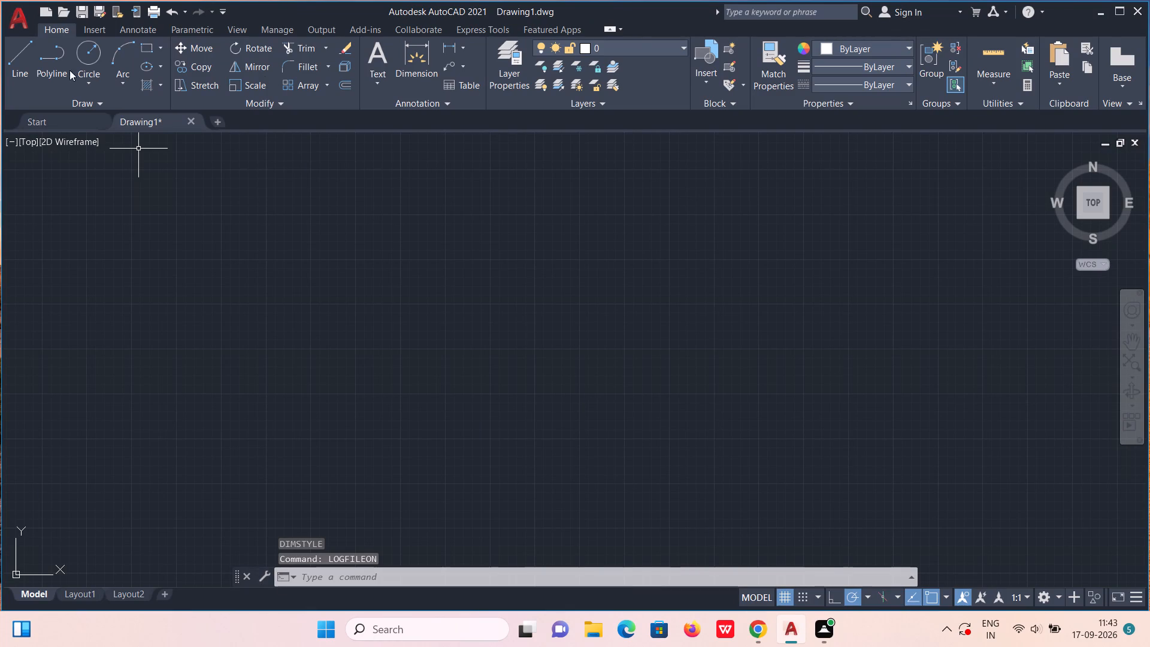
Draw a rectangle 39'8" wide and 54' high as the plan's outer boundary.
{"action": "left_click", "coordinate": [151, 45]}
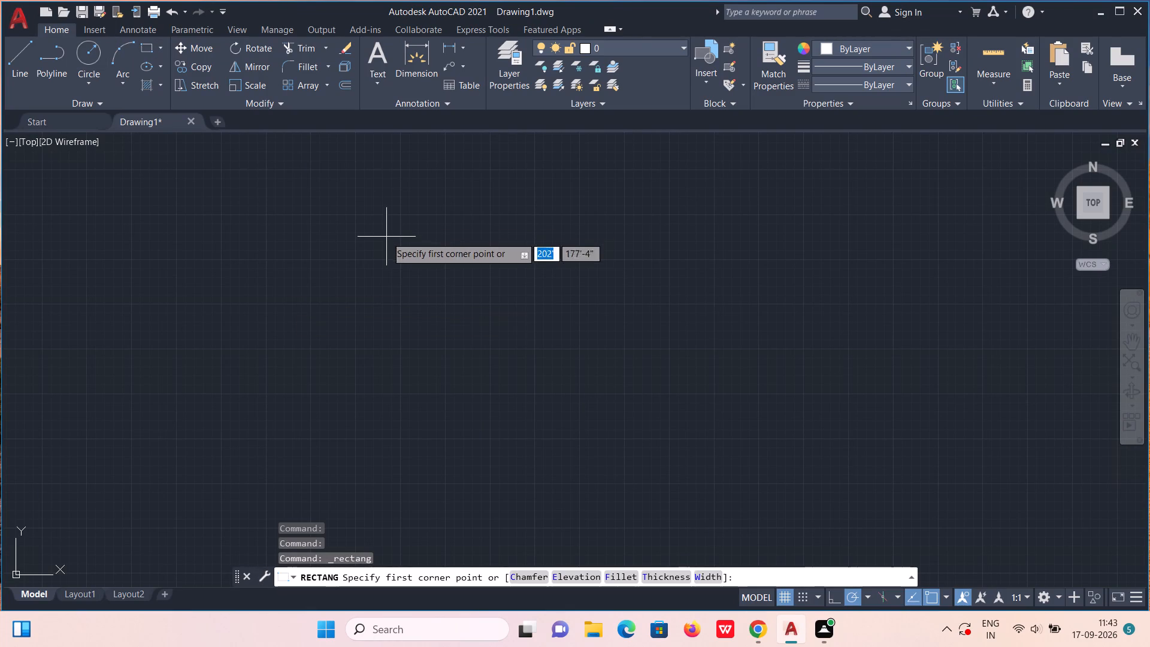
{"action": "left_click", "coordinate": [421, 222]}
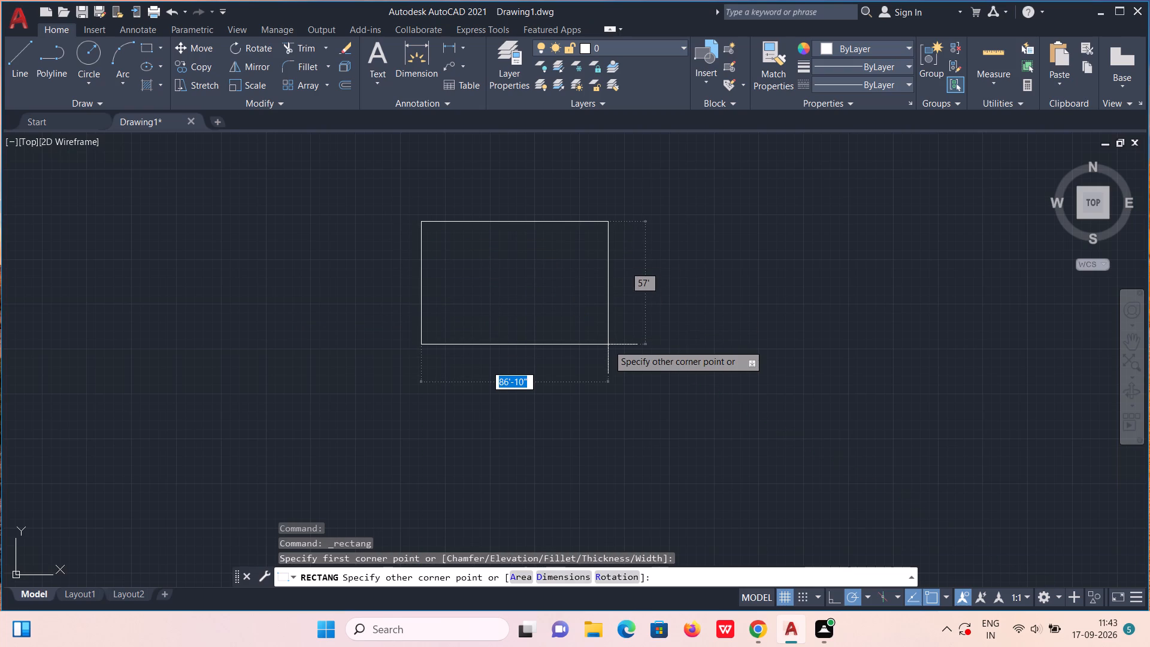
{"action": "type", "text": "39"}
{"action": "key", "text": "apostrophe"}
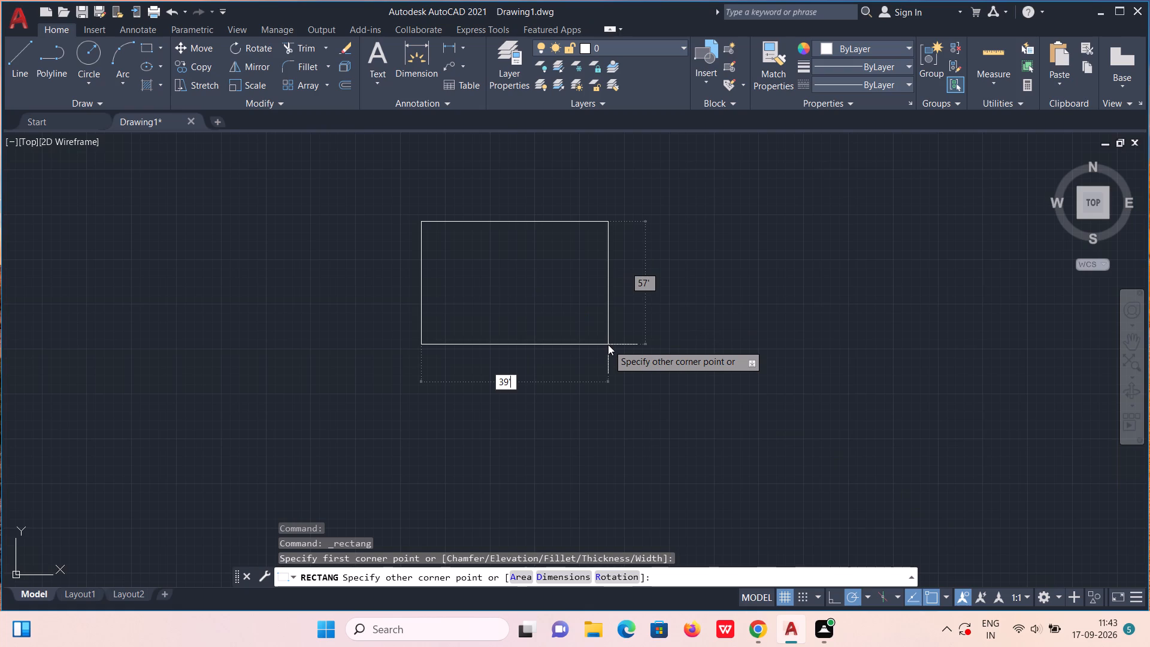
{"action": "type", "text": "8\""}
{"action": "key", "text": "comma"}
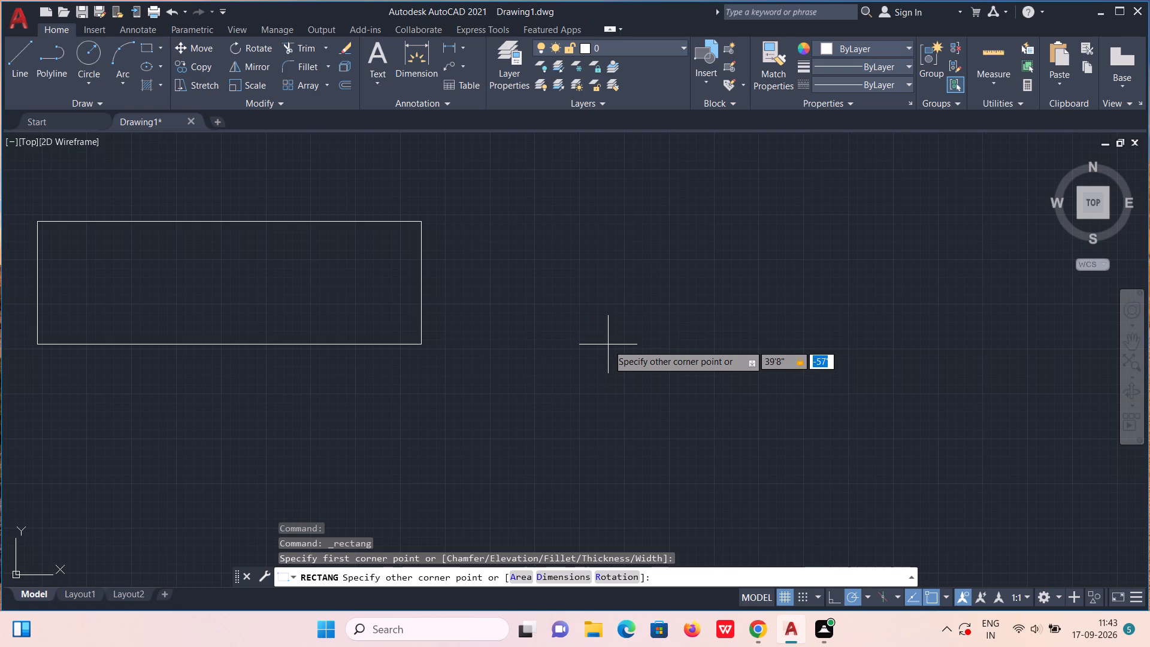
{"action": "type", "text": "54"}
{"action": "key", "text": "apostrophe"}
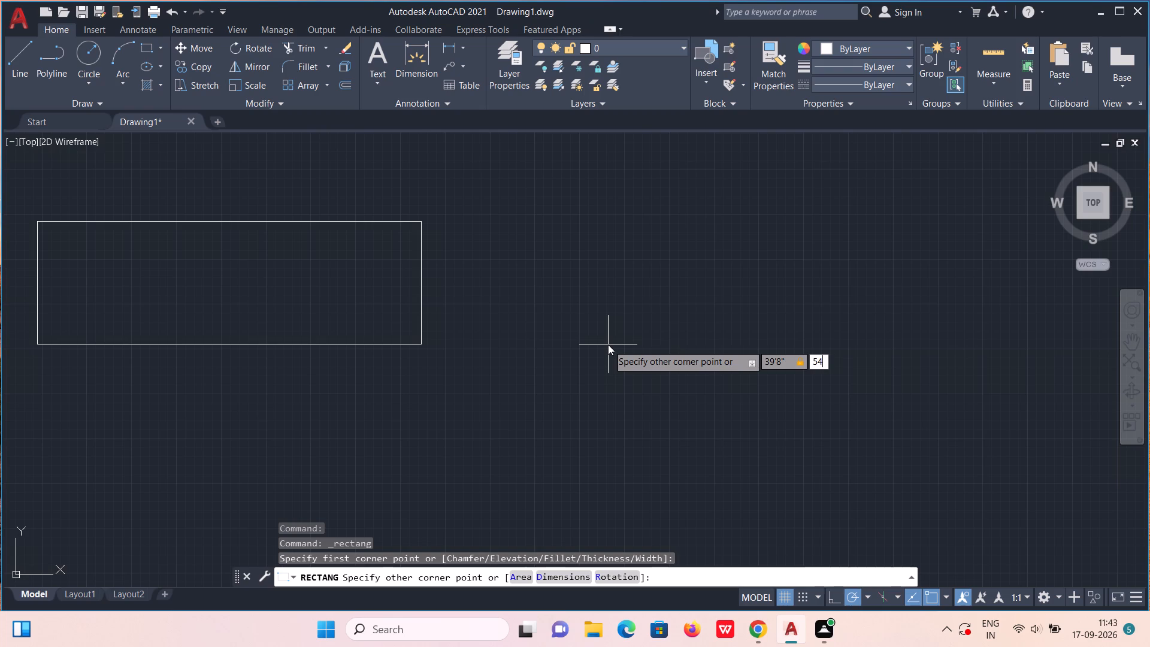
{"action": "key", "text": "Return"}
Explode the outer boundary rectangle into separate lines.
{"action": "middle_click_drag", "start_coordinate": [491, 268], "coordinate": [527, 393]}
{"action": "scroll", "coordinate": [526, 307], "scroll_direction": "up", "scroll_amount": 2}
{"action": "scroll", "coordinate": [506, 270], "scroll_direction": "down", "scroll_amount": 1}
{"action": "middle_click_drag", "start_coordinate": [506, 269], "coordinate": [568, 326]}
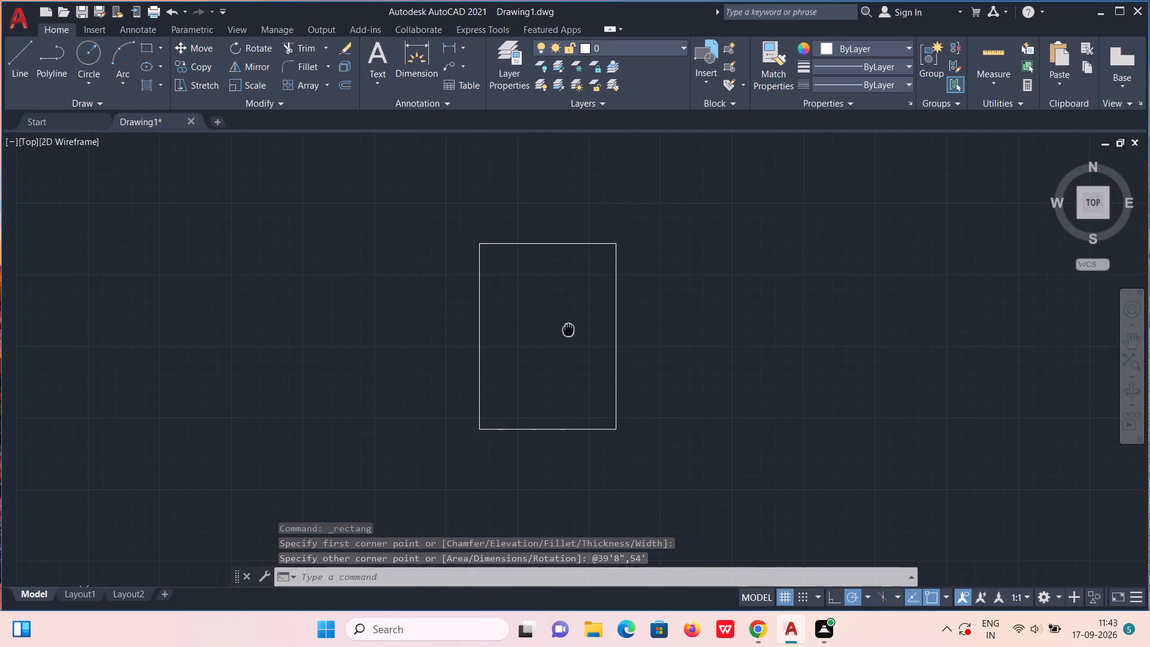
{"action": "left_click", "coordinate": [479, 297]}
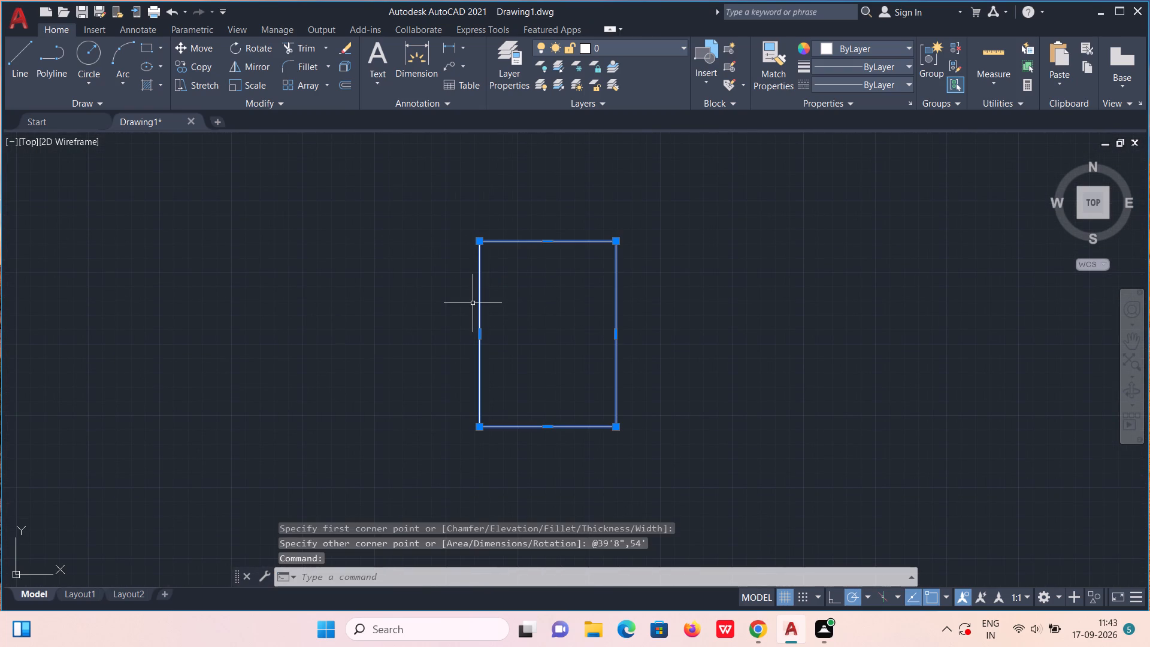
{"action": "key", "text": "x"}
{"action": "key", "text": "Return"}
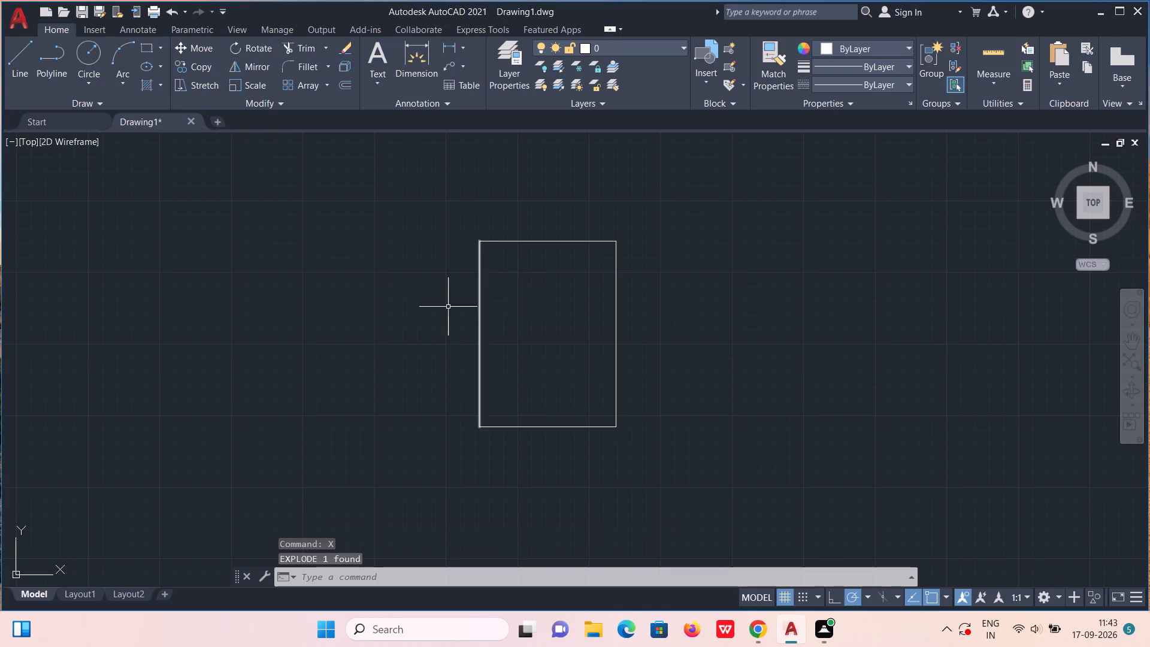
Offset all four boundary lines 9" inward with the Through option to form the outer walls.
{"action": "left_click", "coordinate": [342, 86]}
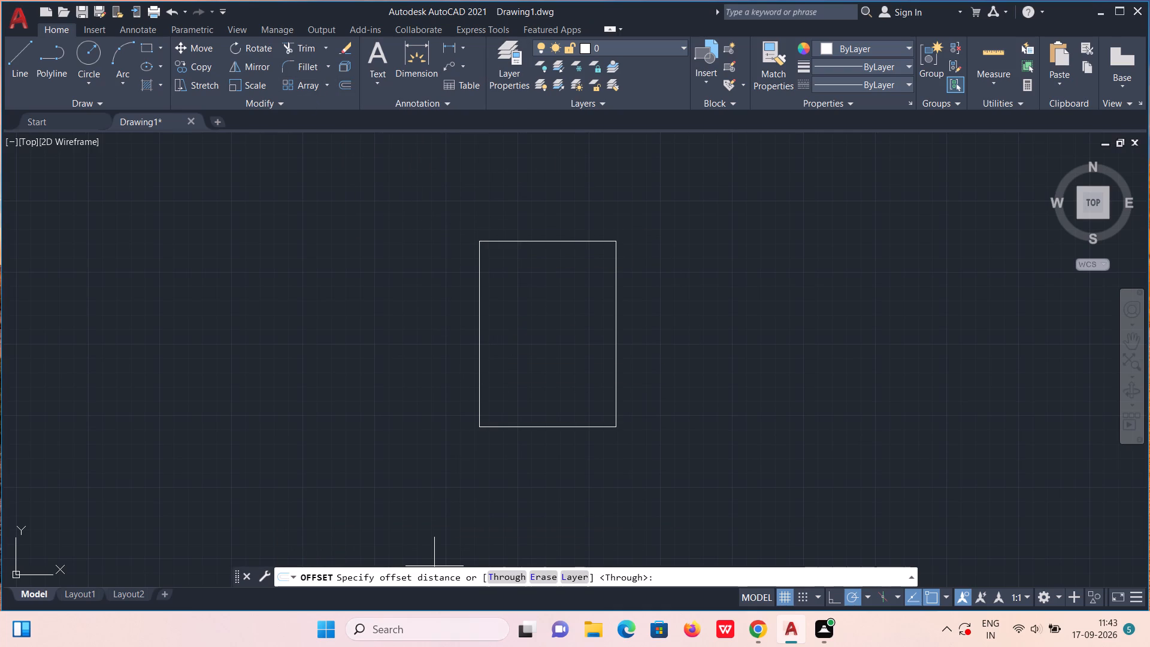
{"action": "left_click", "coordinate": [499, 578]}
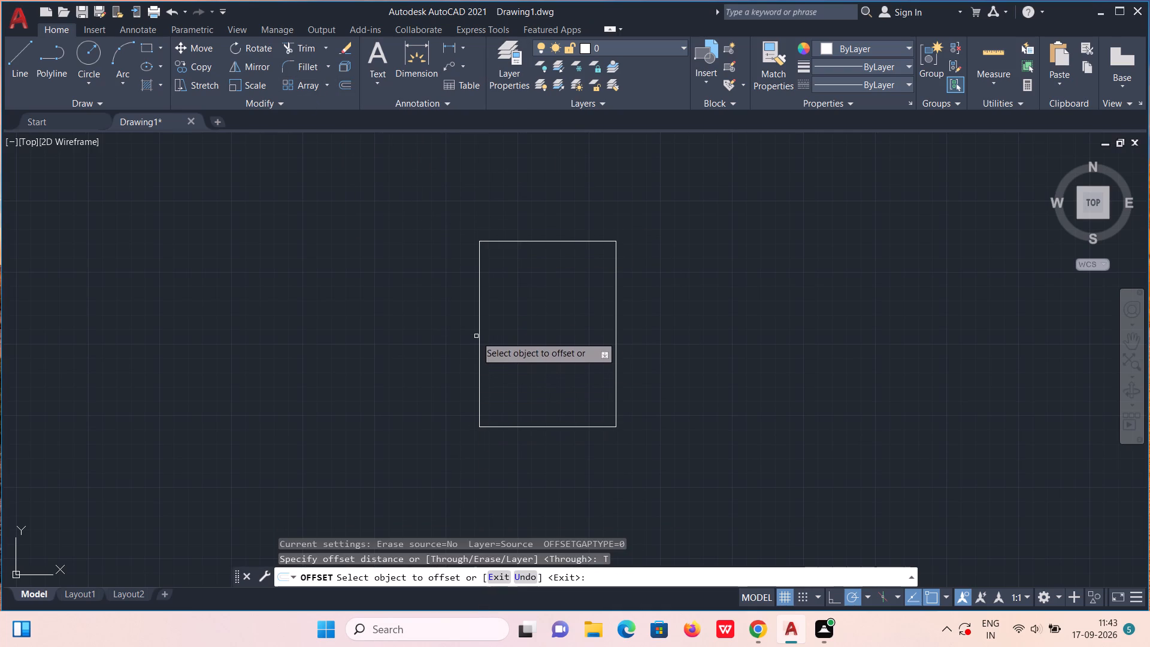
{"action": "left_click", "coordinate": [480, 330]}
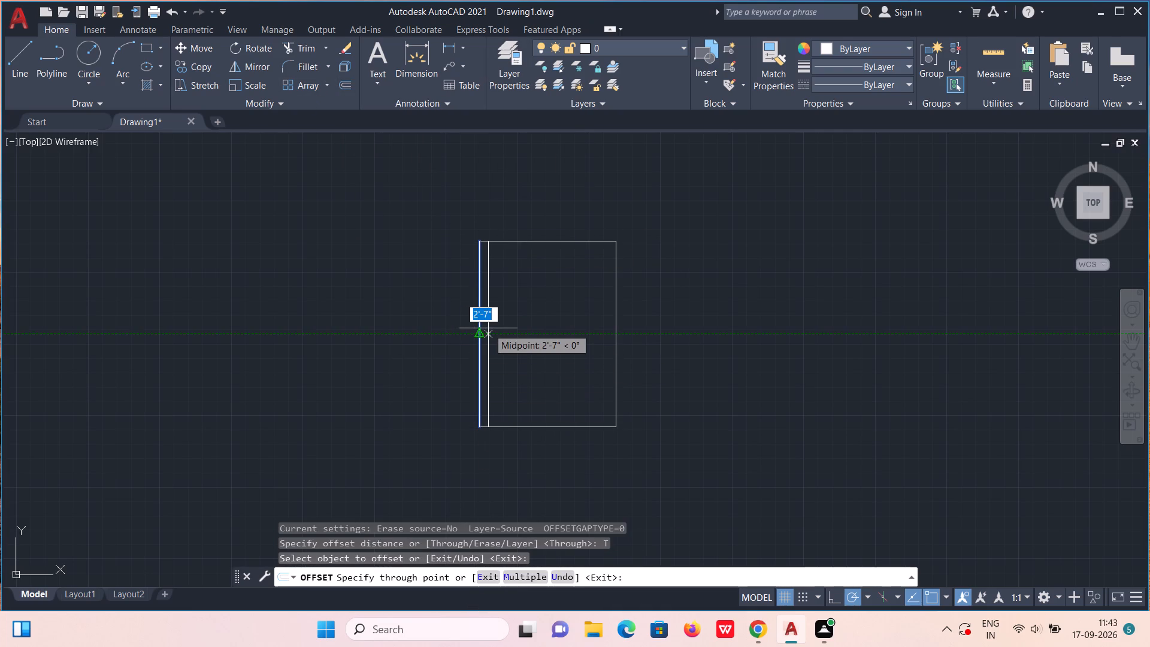
{"action": "type", "text": "9\""}
{"action": "key", "text": "Return"}
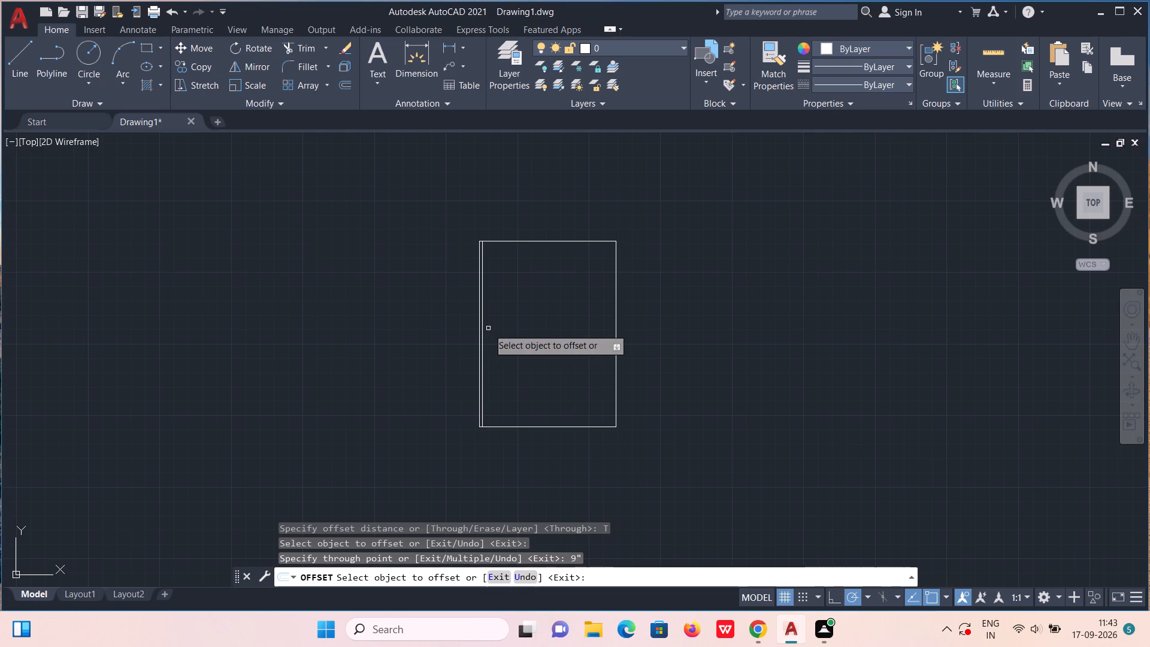
{"action": "left_click", "coordinate": [507, 242]}
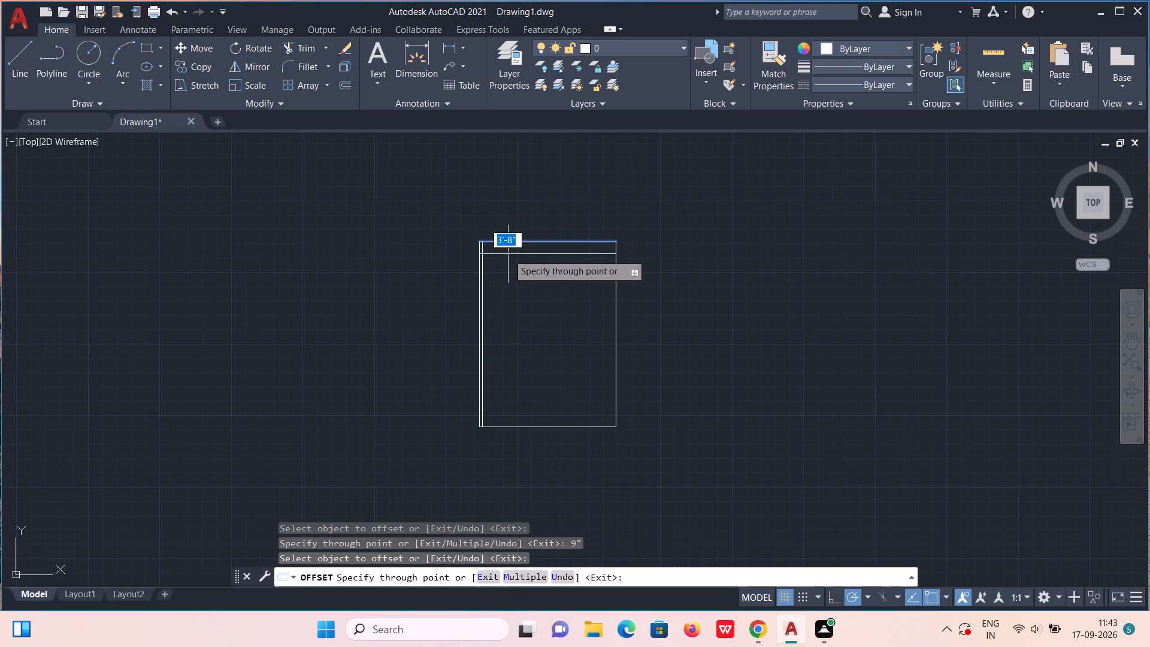
{"action": "type", "text": "9\""}
{"action": "key", "text": "Return"}
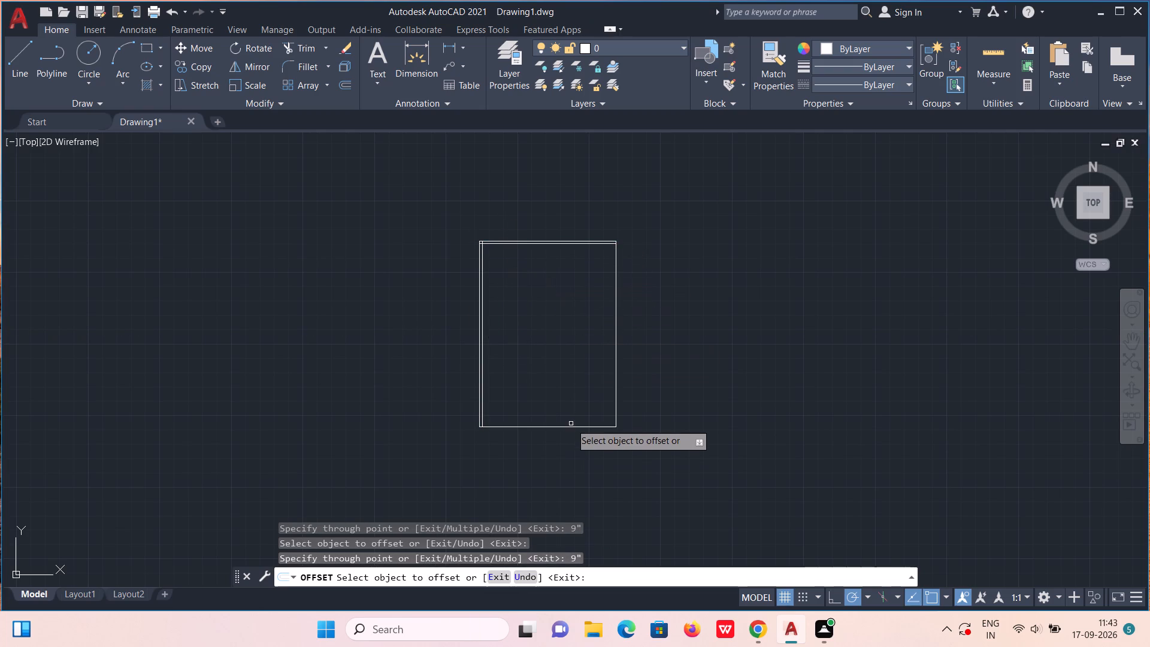
{"action": "left_click", "coordinate": [569, 428]}
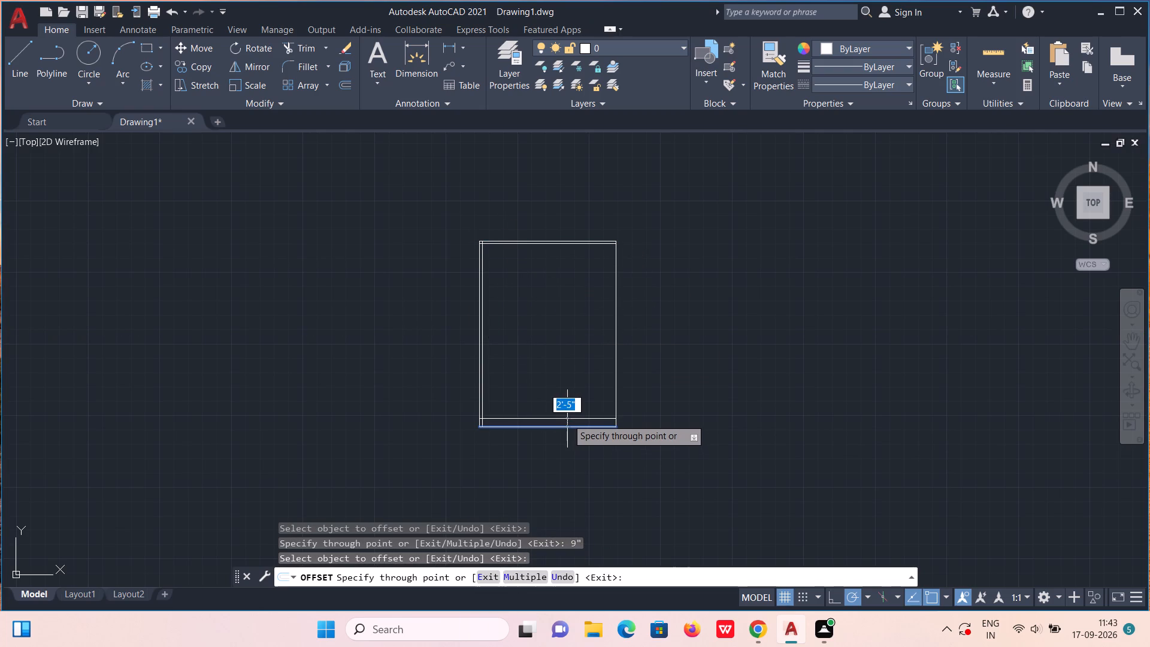
{"action": "type", "text": "9\""}
{"action": "key", "text": "Return"}
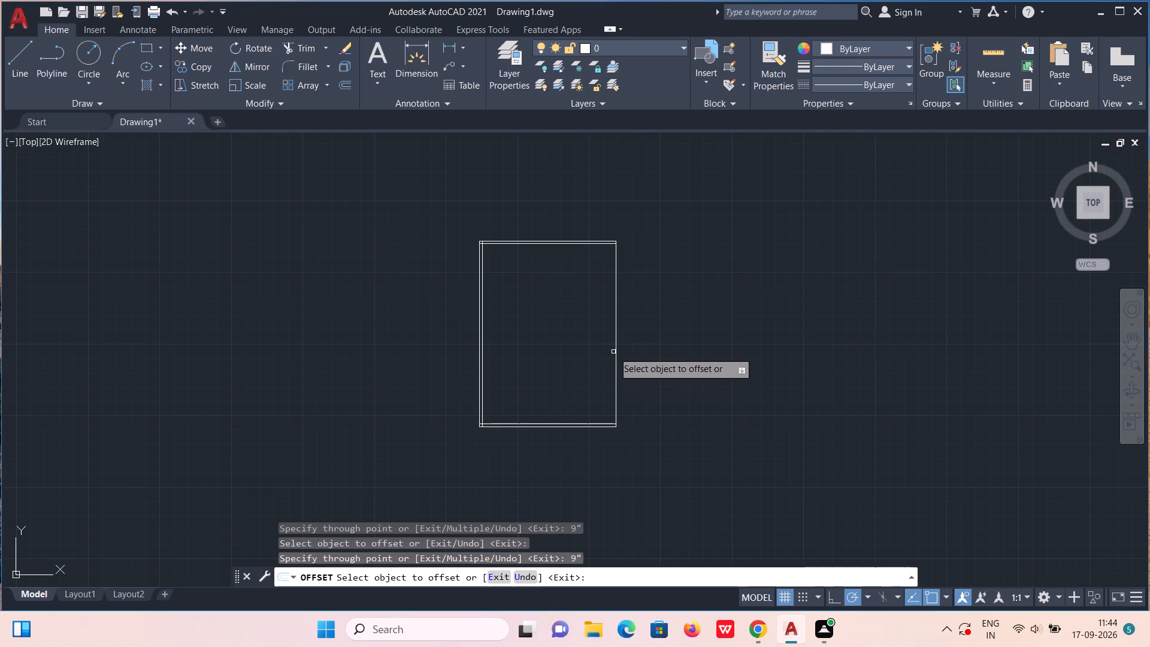
{"action": "left_click", "coordinate": [616, 348]}
{"action": "type", "text": "9\""}
{"action": "key", "text": "Return"}
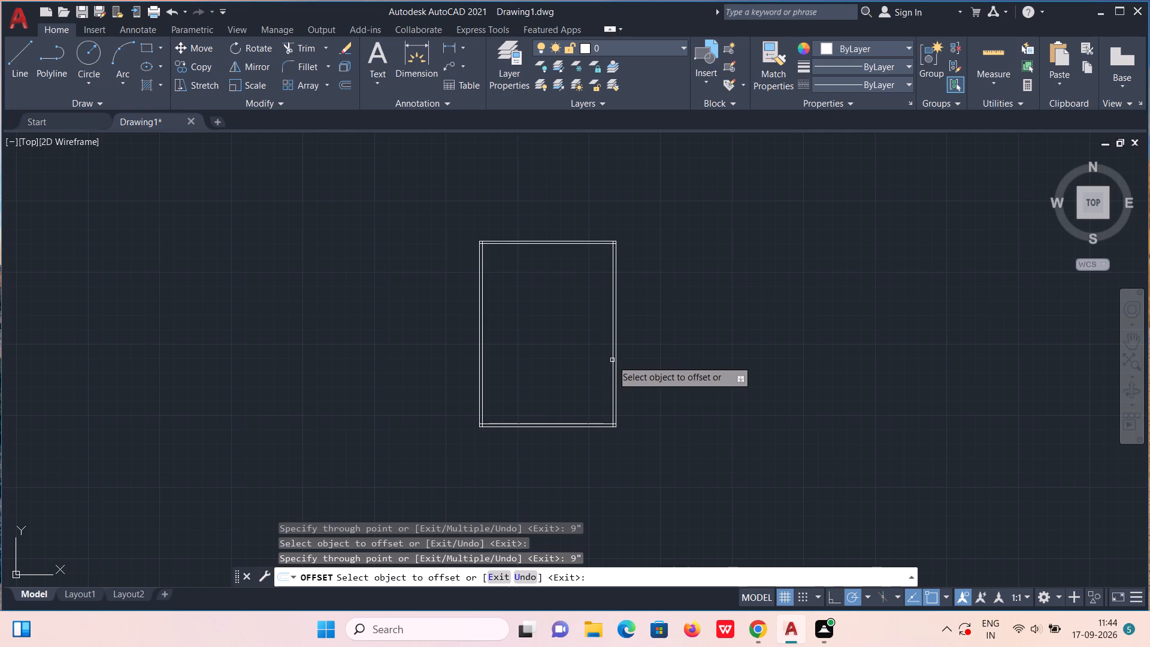
Offset the top wall's inner line 11' downward, and offset the new line 9" further down to form a horizontal interior wall.
{"action": "scroll", "coordinate": [565, 331], "scroll_direction": "up", "scroll_amount": 1}
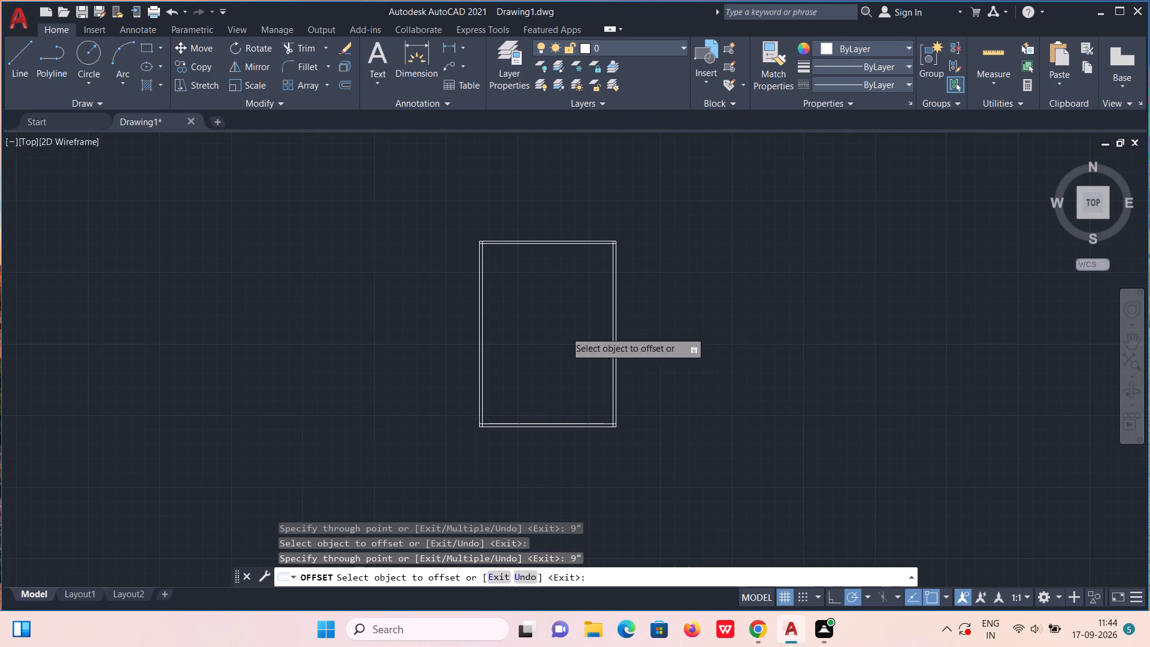
{"action": "scroll", "coordinate": [565, 331], "scroll_direction": "up", "scroll_amount": 1}
{"action": "middle_click_drag", "start_coordinate": [579, 379], "coordinate": [579, 410]}
{"action": "scroll", "coordinate": [579, 379], "scroll_direction": "down", "scroll_amount": 1}
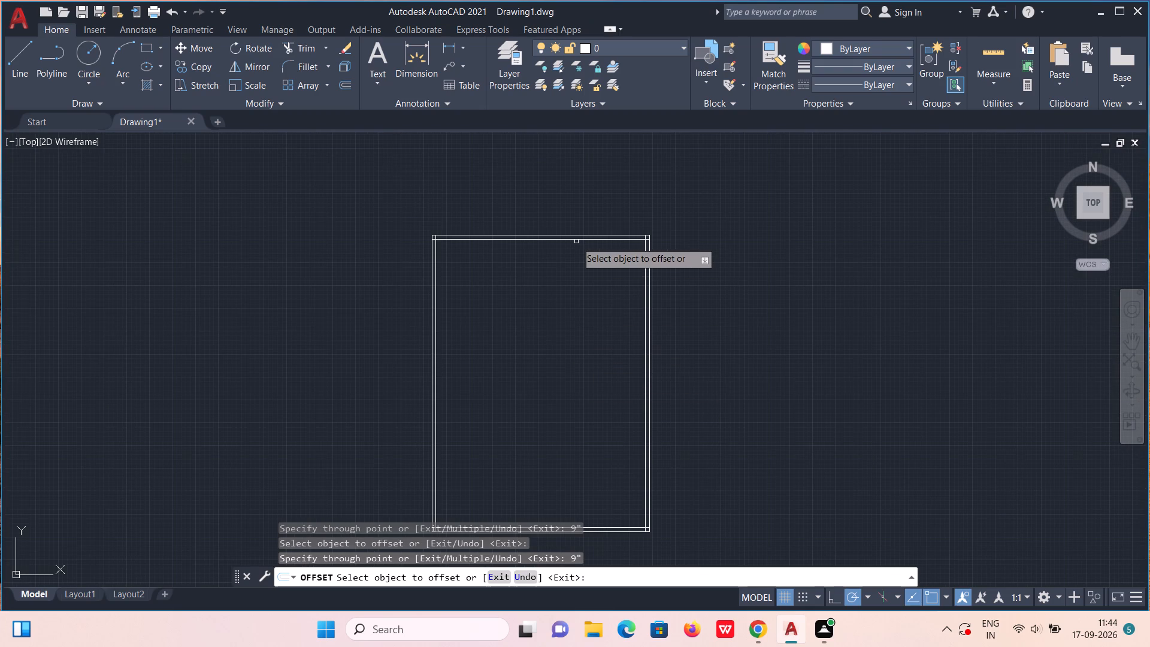
{"action": "left_click", "coordinate": [576, 238]}
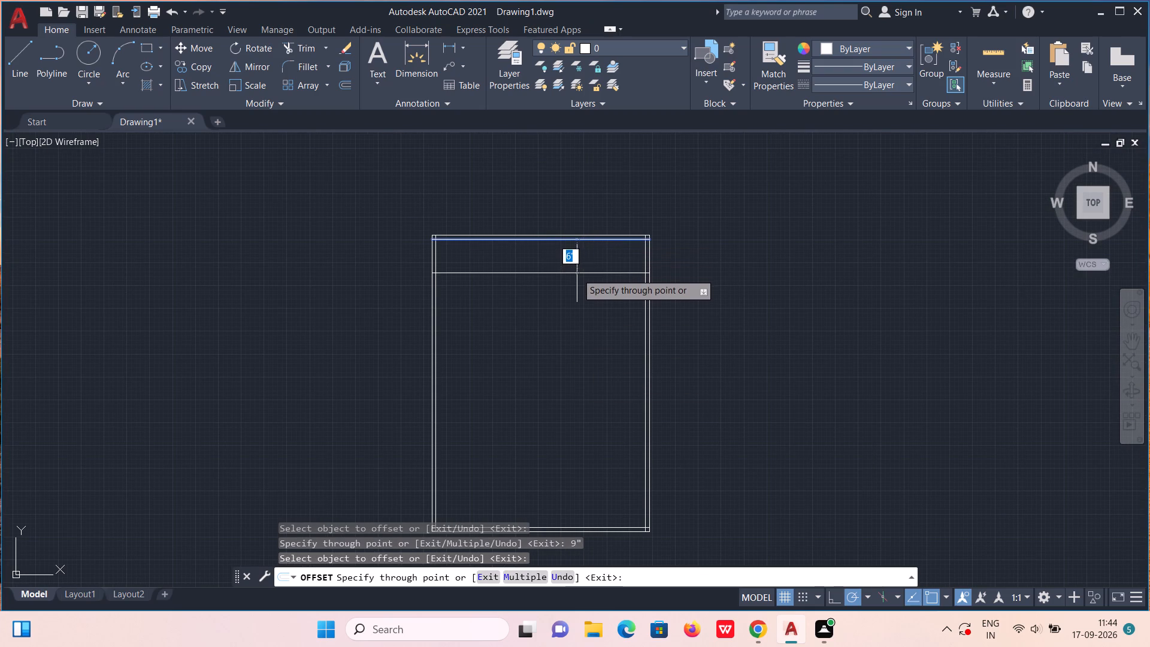
{"action": "type", "text": "11'"}
{"action": "key", "text": "Return"}
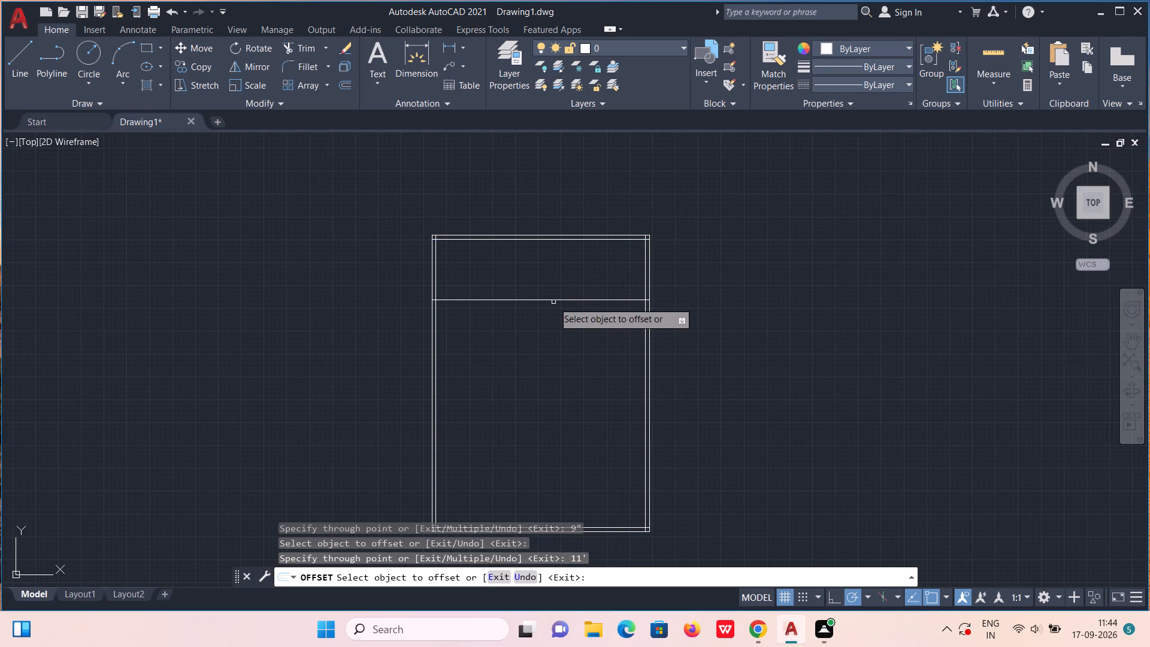
{"action": "left_click", "coordinate": [555, 301]}
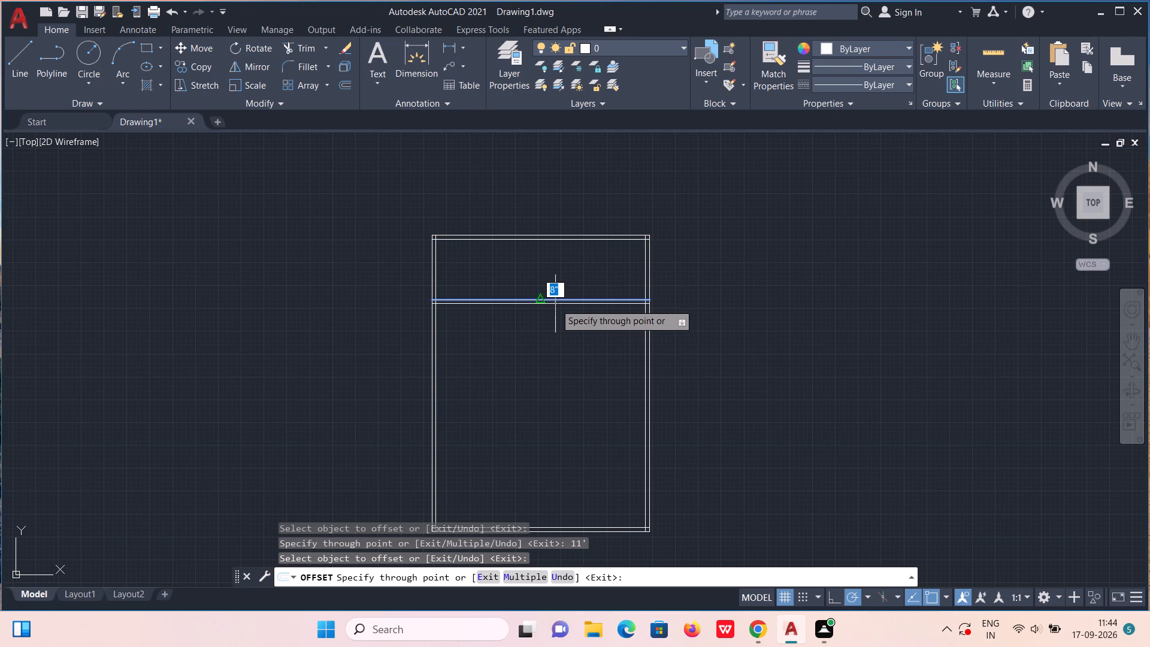
{"action": "key", "text": "9"}
{"action": "key", "text": "shift+quotedbl"}
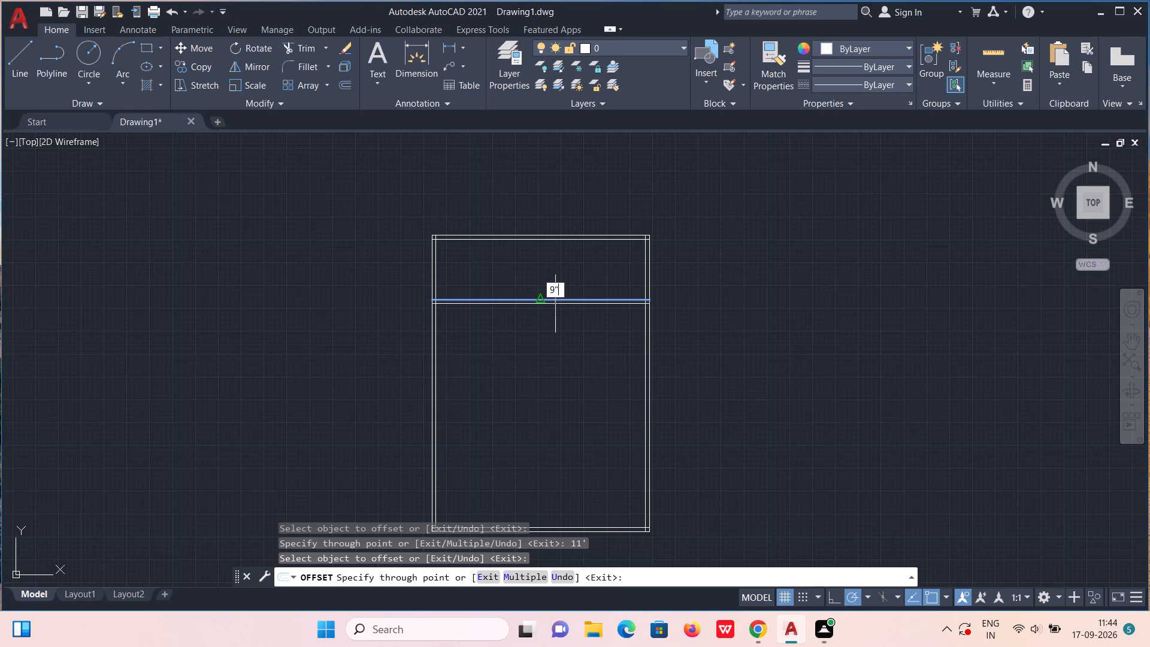
{"action": "key", "text": "Return"}
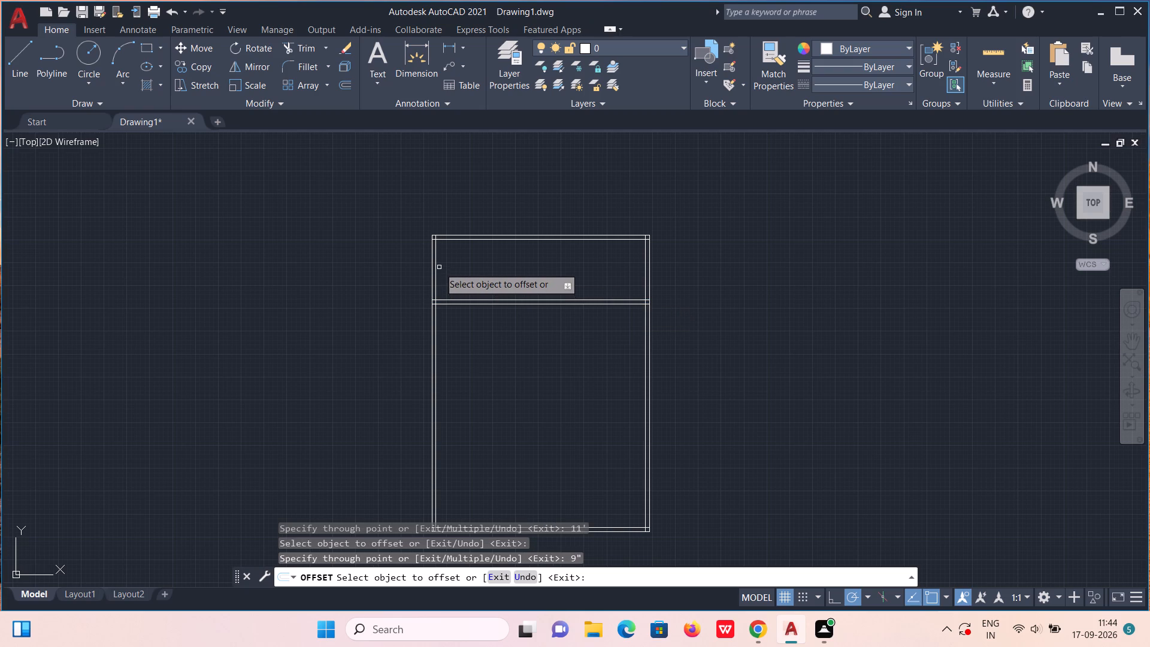
Offset the left wall's inner line 5' to the right, and offset the new line 9" further right to form a vertical interior wall.
{"action": "left_click", "coordinate": [435, 261]}
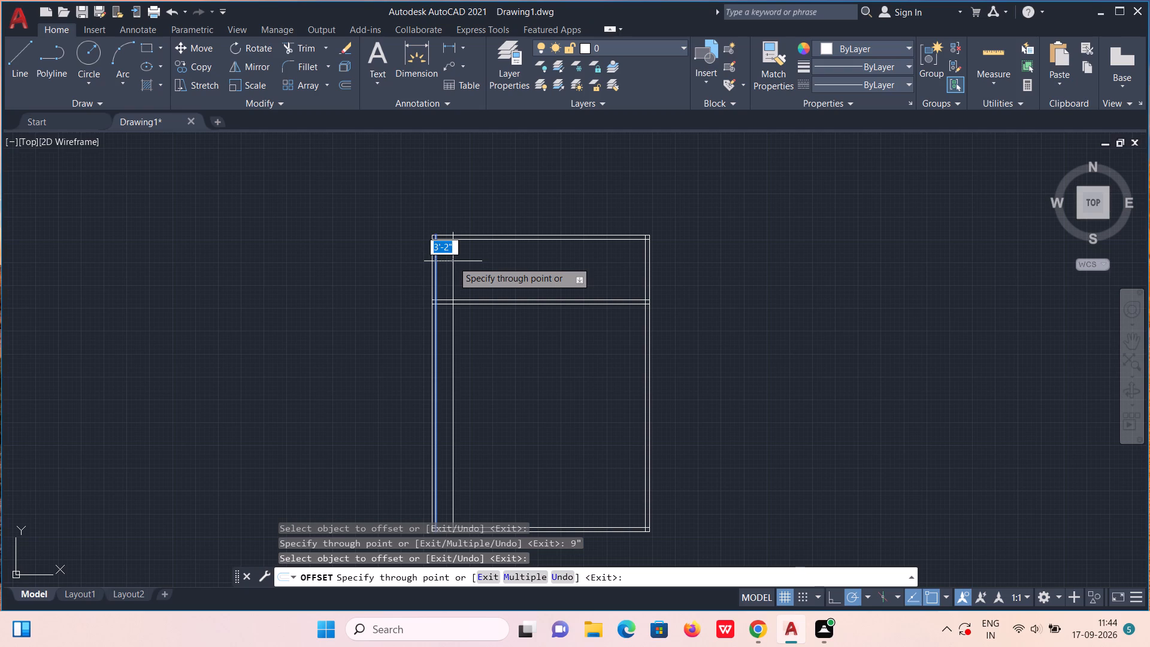
{"action": "type", "text": "5'"}
{"action": "key", "text": "Return"}
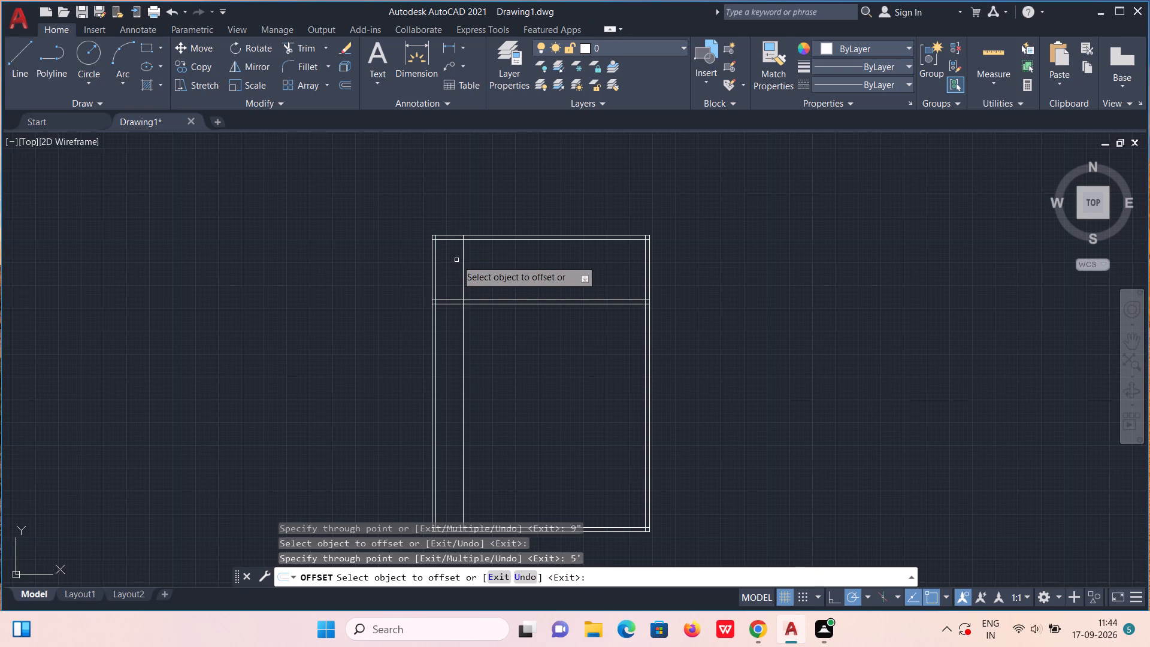
{"action": "left_click", "coordinate": [462, 260]}
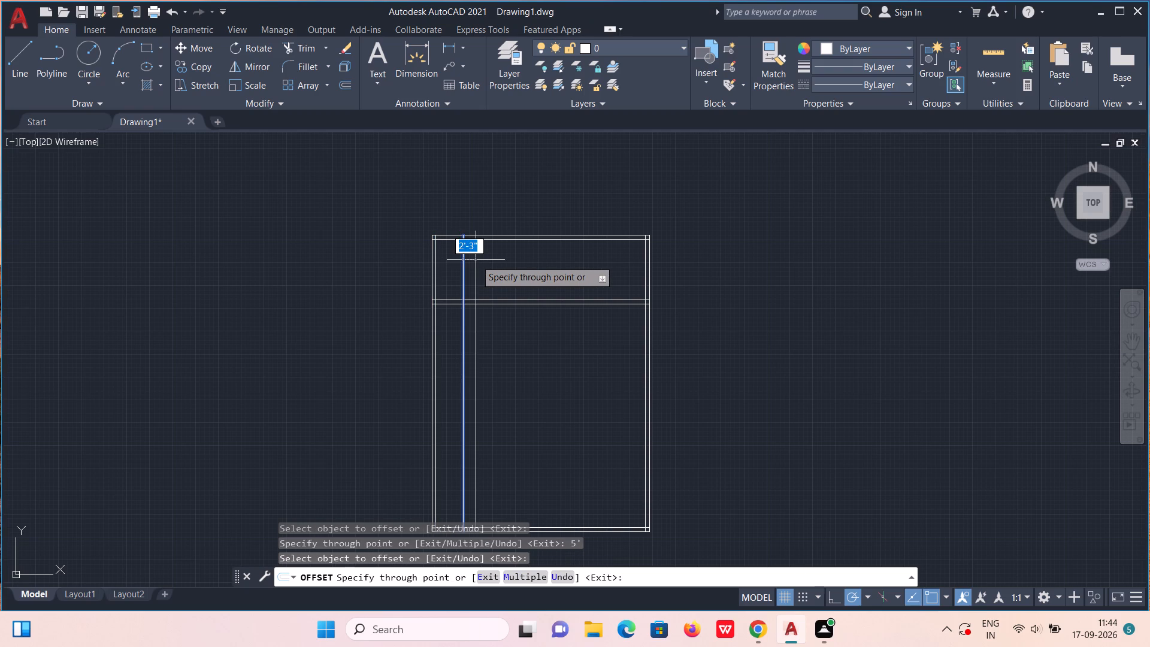
{"action": "type", "text": "9\""}
{"action": "key", "text": "Return"}
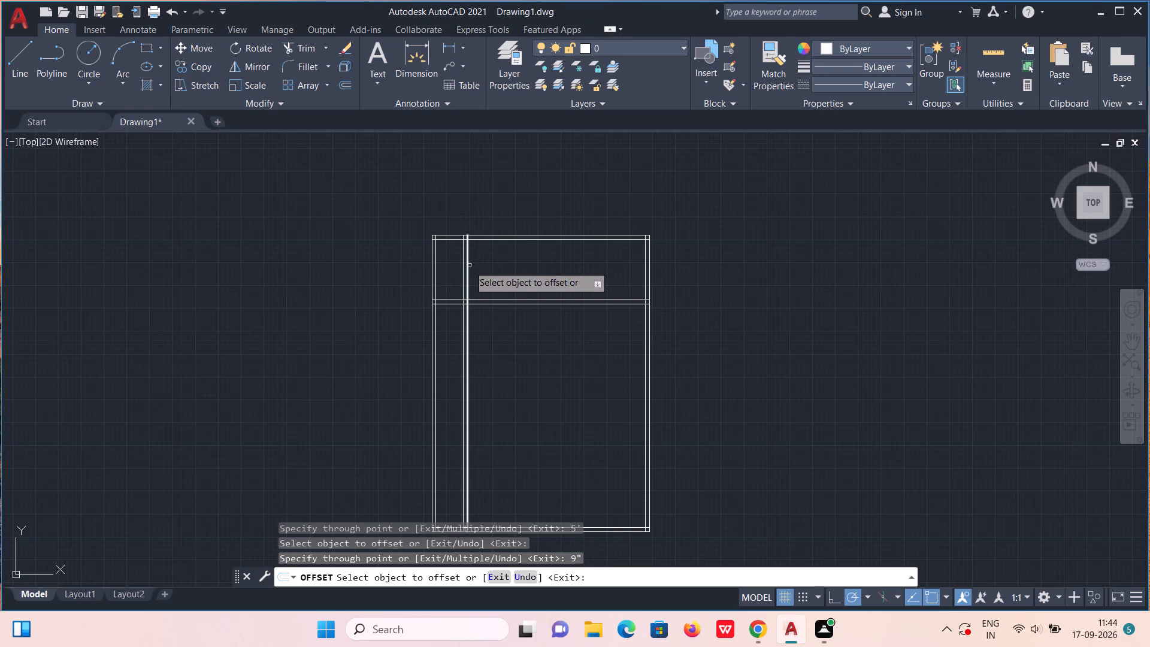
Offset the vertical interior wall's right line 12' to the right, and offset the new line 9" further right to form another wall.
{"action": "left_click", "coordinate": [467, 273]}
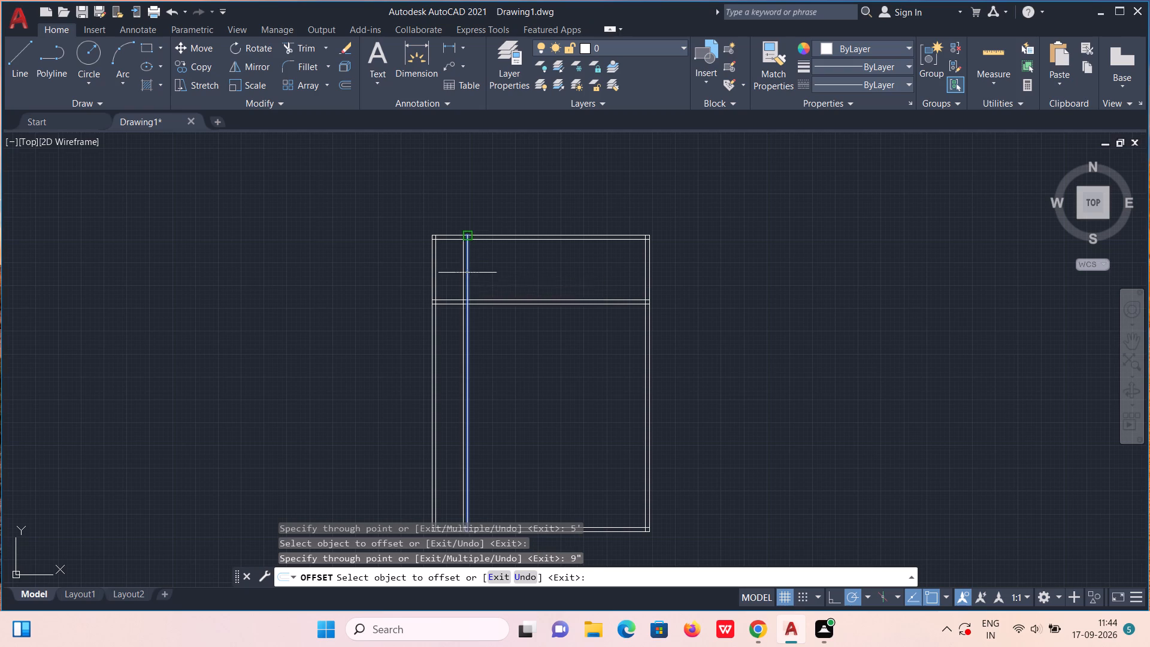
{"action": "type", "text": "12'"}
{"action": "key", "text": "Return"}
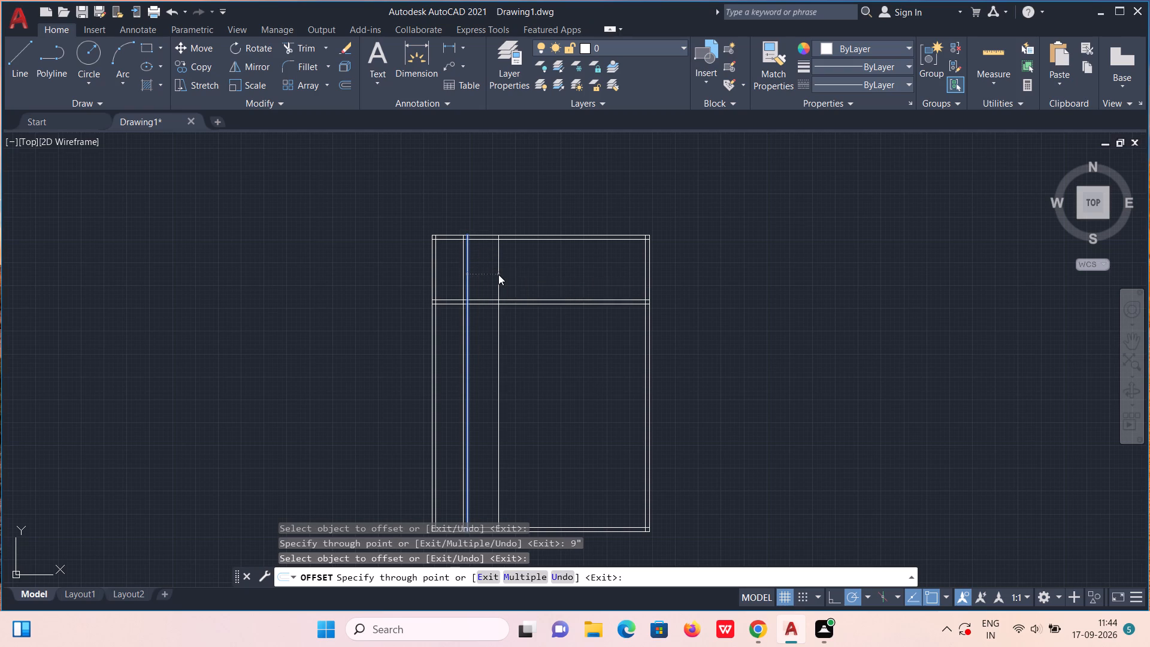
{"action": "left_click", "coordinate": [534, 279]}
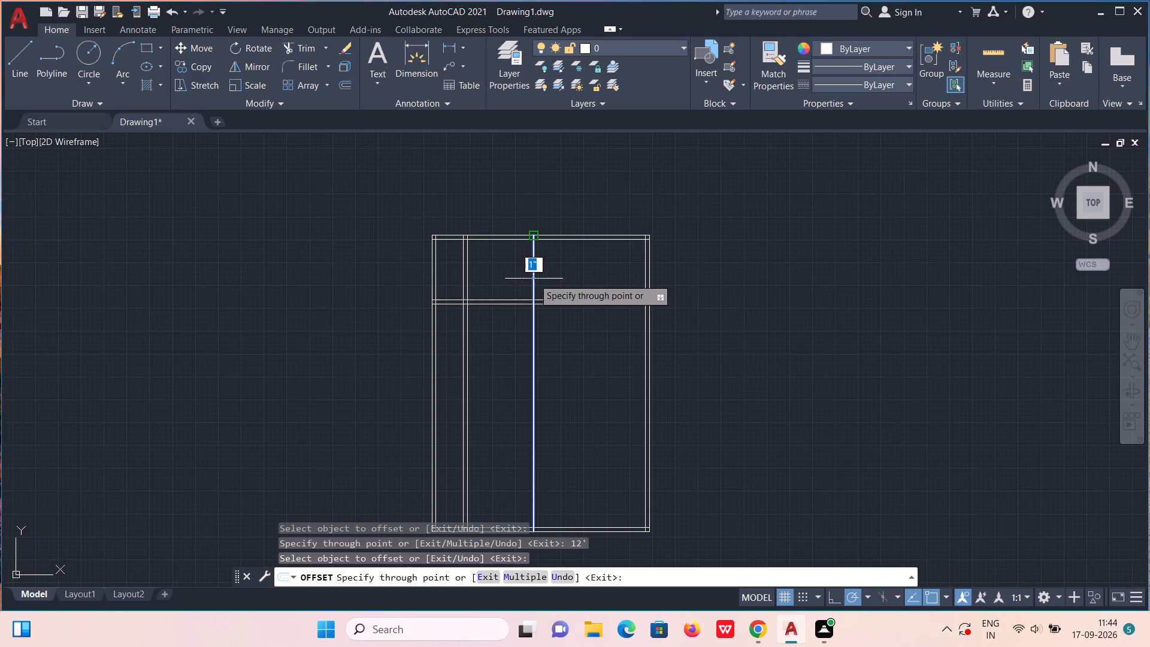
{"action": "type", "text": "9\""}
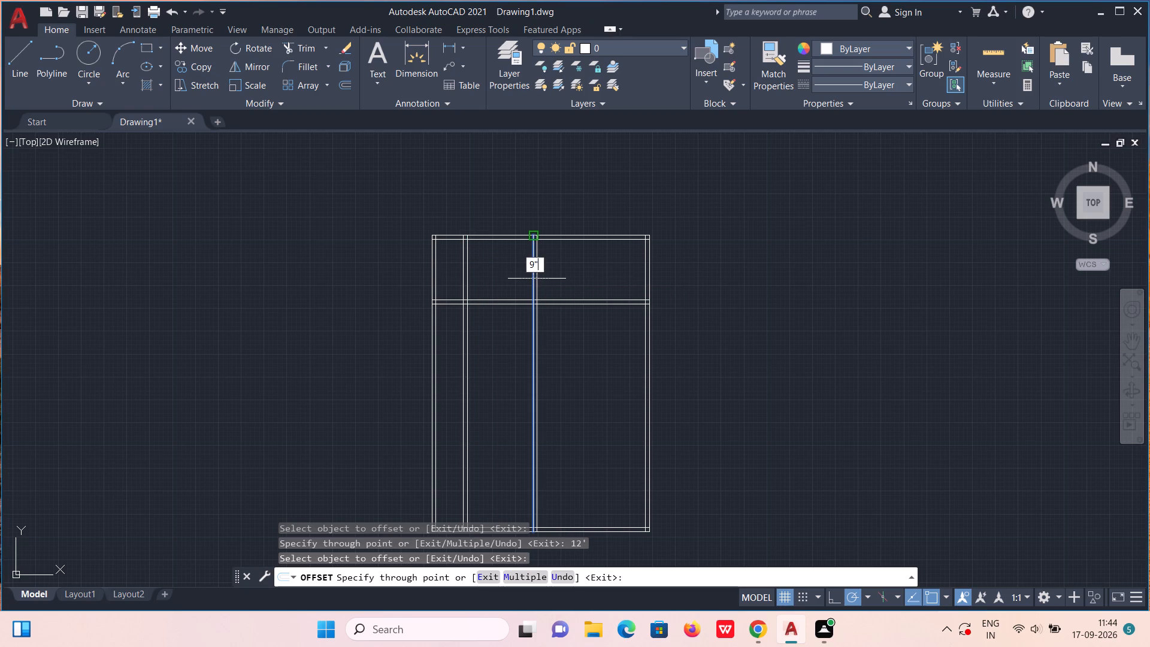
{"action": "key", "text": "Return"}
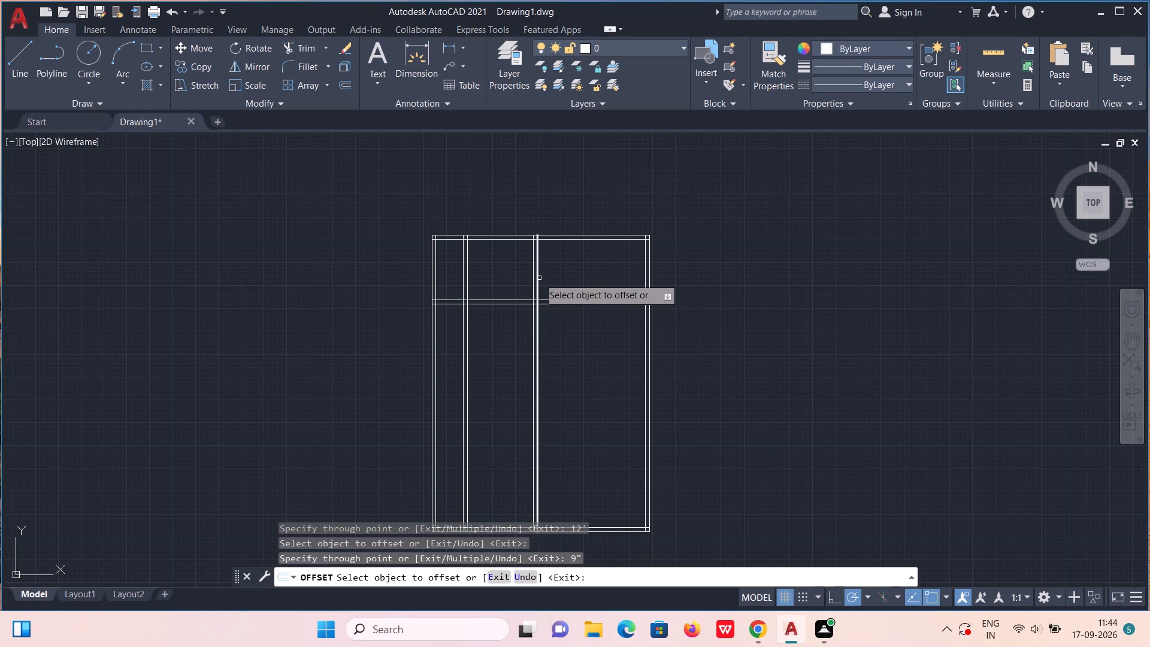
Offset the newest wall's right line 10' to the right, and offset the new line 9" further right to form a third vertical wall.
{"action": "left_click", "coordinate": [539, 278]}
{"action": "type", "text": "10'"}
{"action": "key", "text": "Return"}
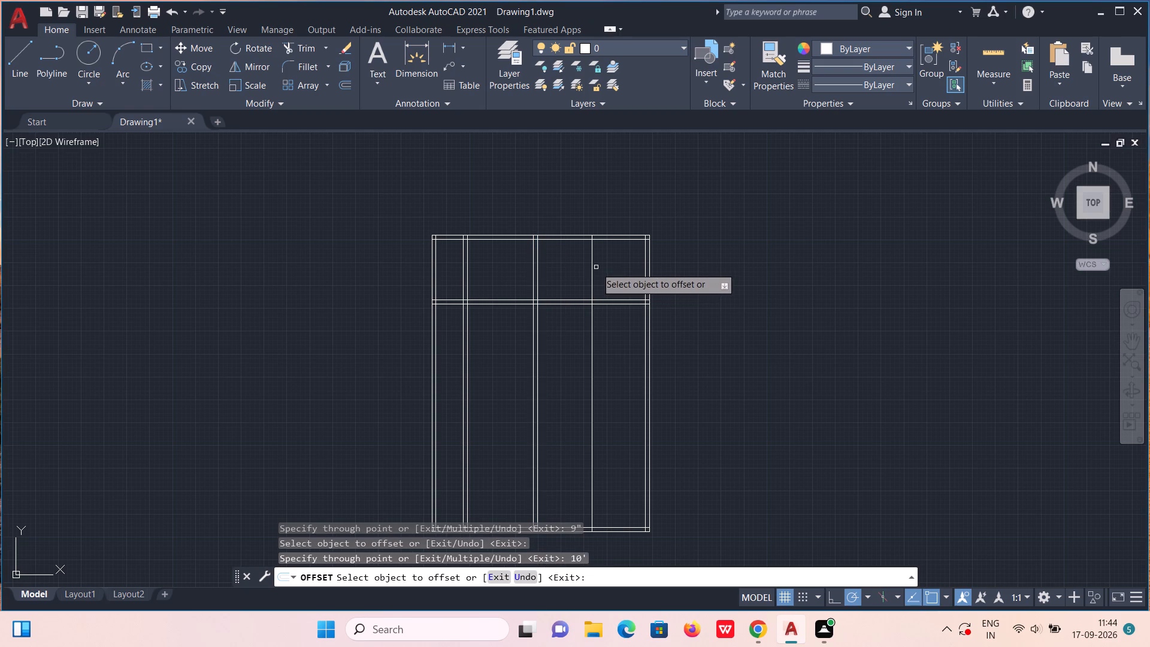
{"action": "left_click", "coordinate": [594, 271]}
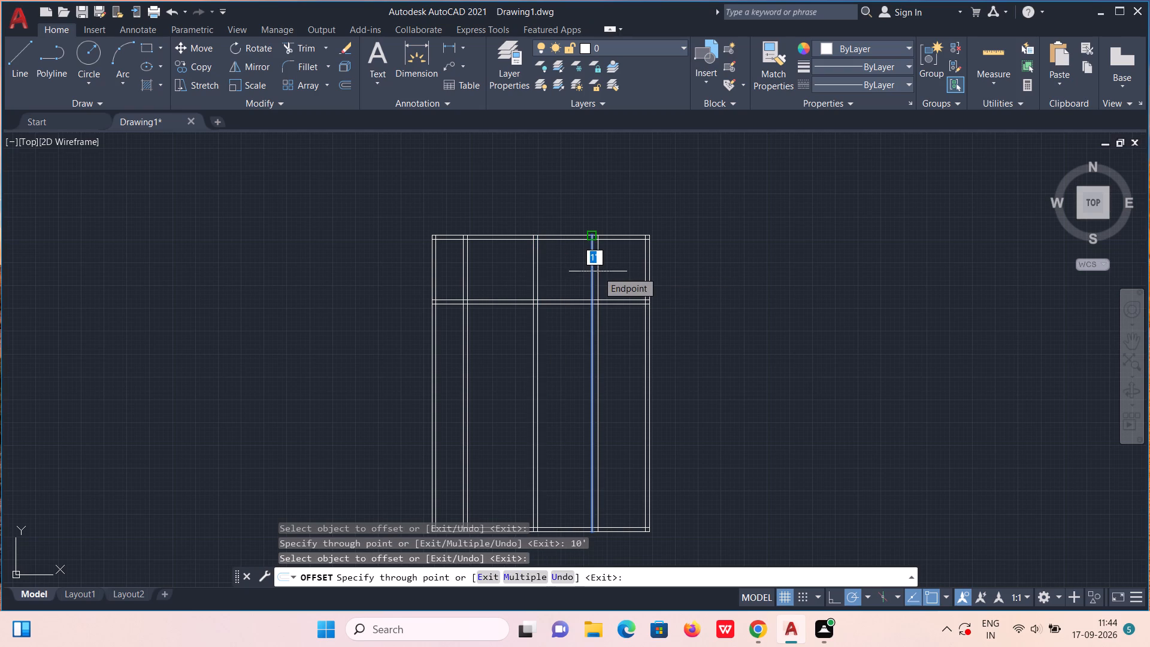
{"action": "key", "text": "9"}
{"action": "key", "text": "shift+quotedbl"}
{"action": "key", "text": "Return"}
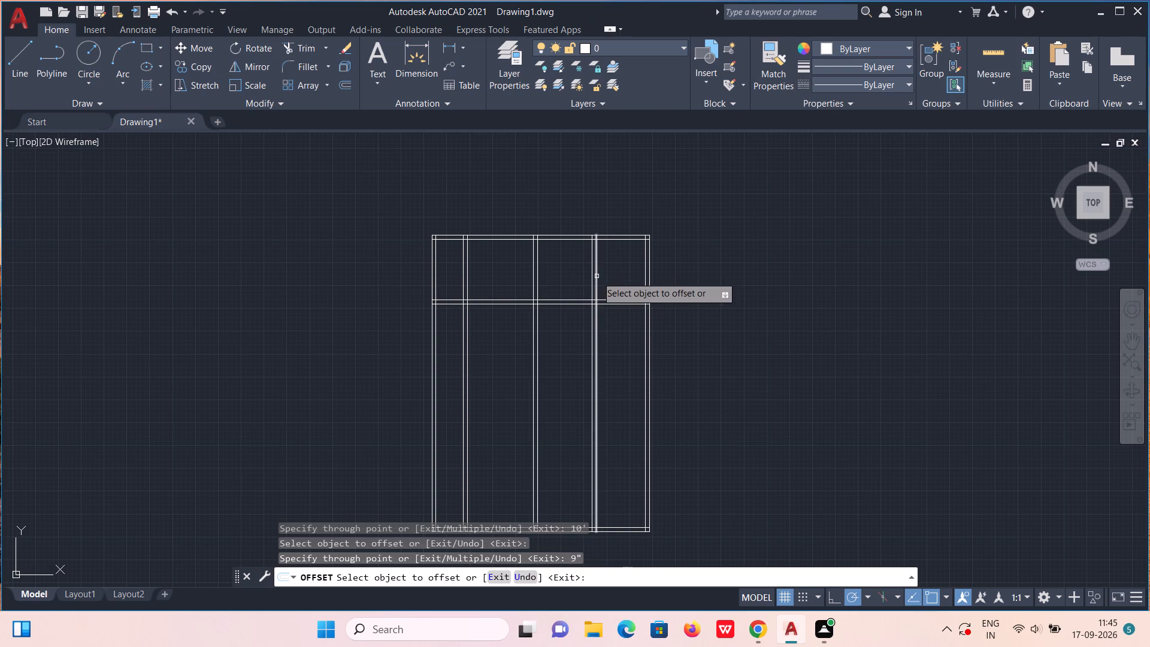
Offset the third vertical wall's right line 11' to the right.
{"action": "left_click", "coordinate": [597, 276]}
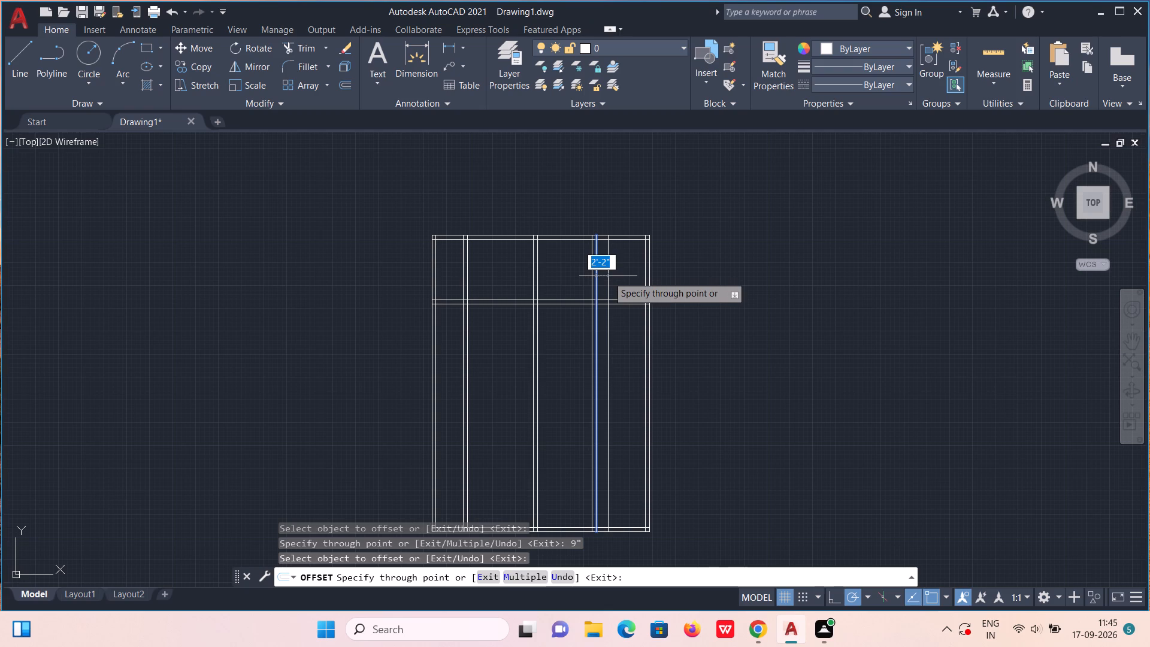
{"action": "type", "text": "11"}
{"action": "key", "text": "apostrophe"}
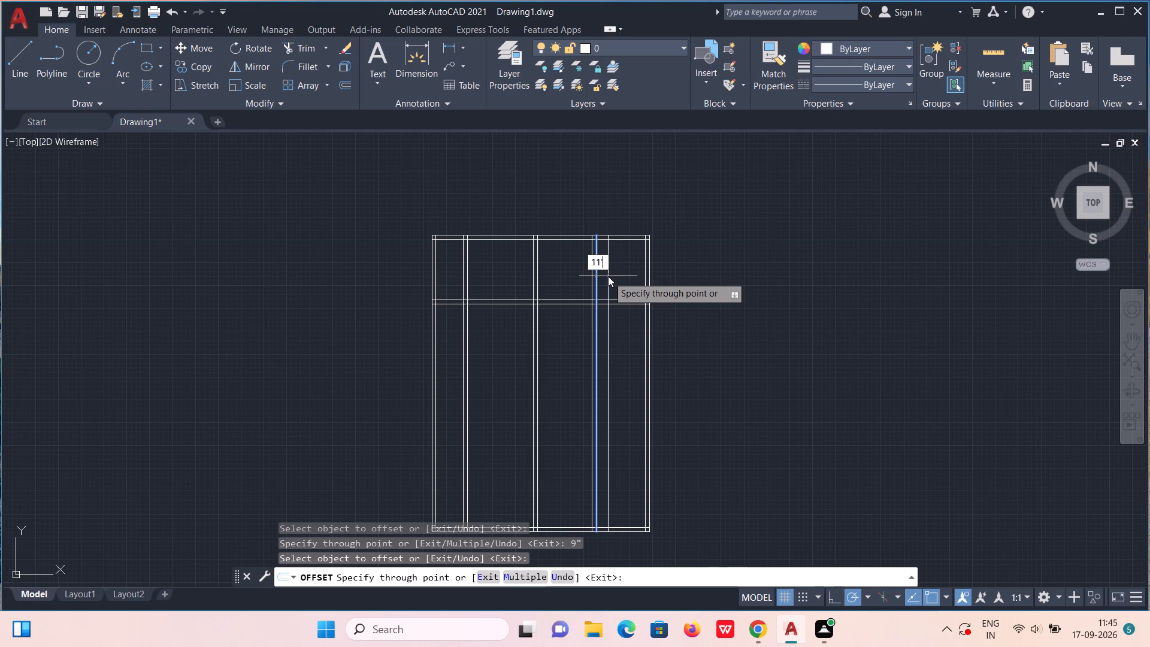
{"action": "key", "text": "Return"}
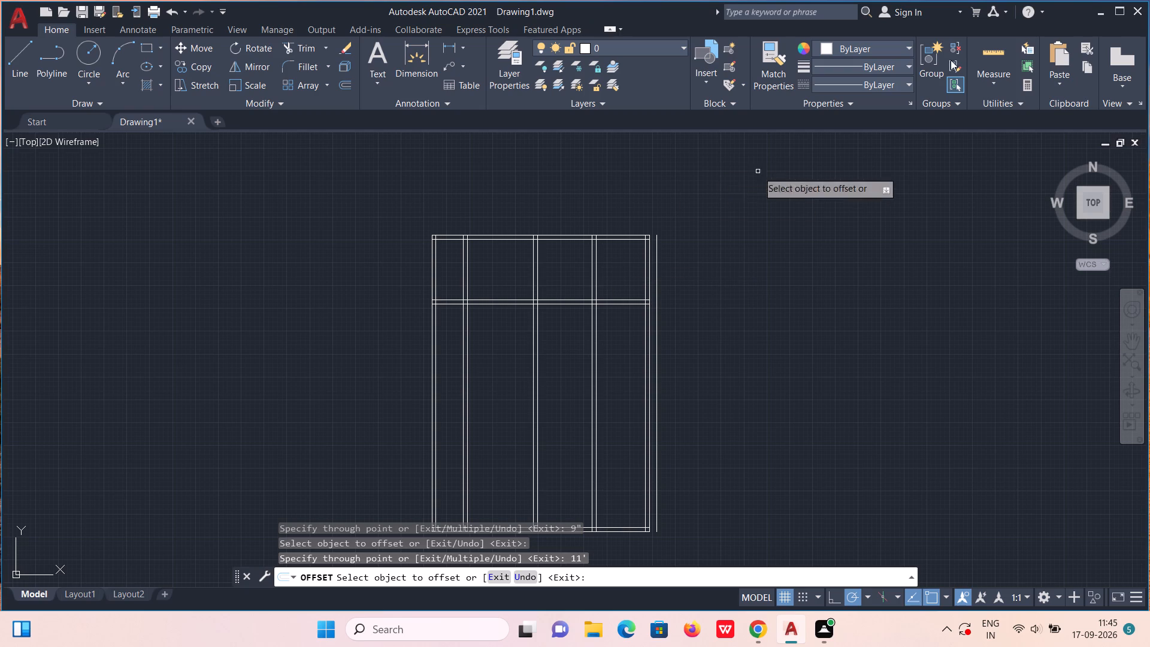
Quick-measure the clear size of the top-right room between the third vertical wall and the right outer wall.
{"action": "left_click", "coordinate": [1002, 53]}
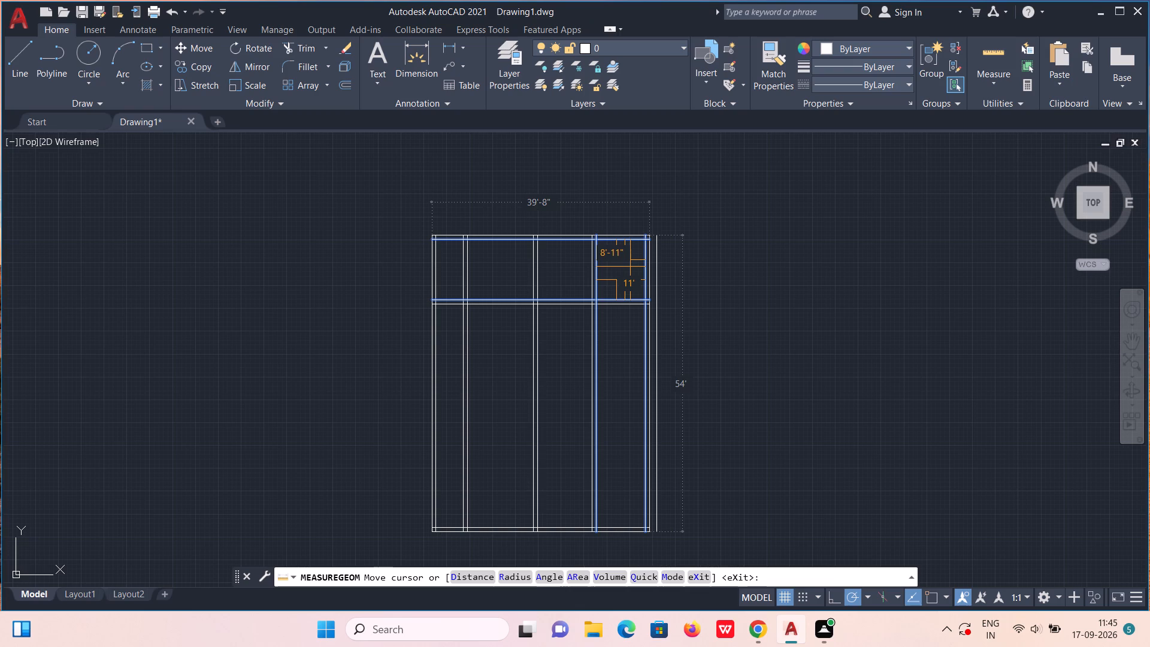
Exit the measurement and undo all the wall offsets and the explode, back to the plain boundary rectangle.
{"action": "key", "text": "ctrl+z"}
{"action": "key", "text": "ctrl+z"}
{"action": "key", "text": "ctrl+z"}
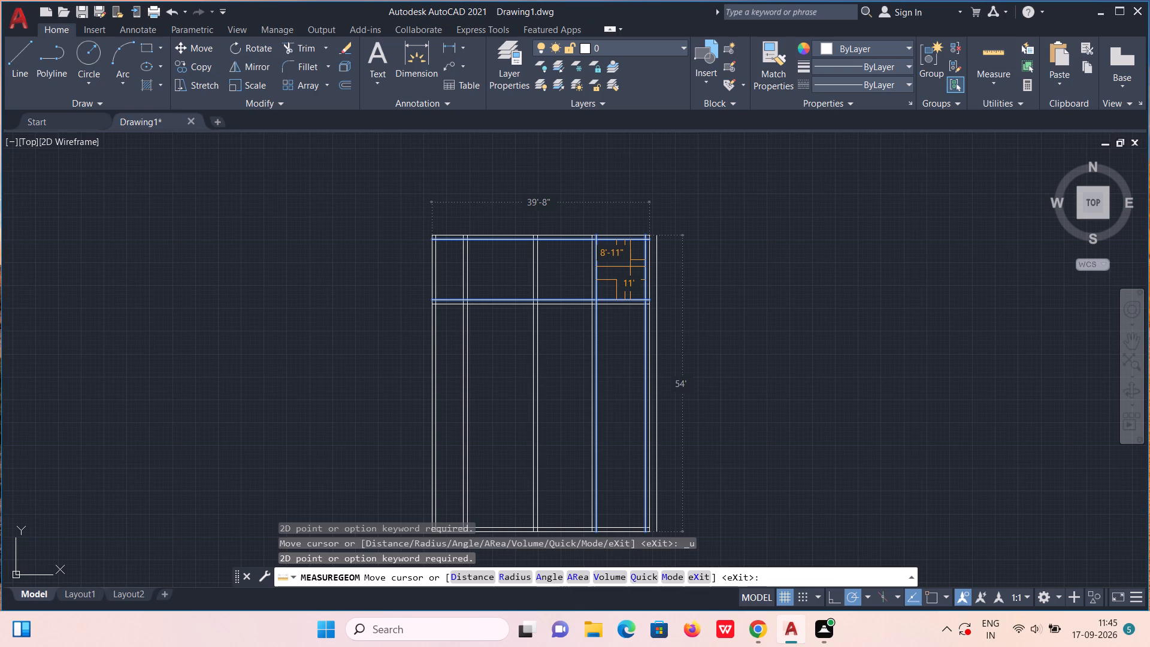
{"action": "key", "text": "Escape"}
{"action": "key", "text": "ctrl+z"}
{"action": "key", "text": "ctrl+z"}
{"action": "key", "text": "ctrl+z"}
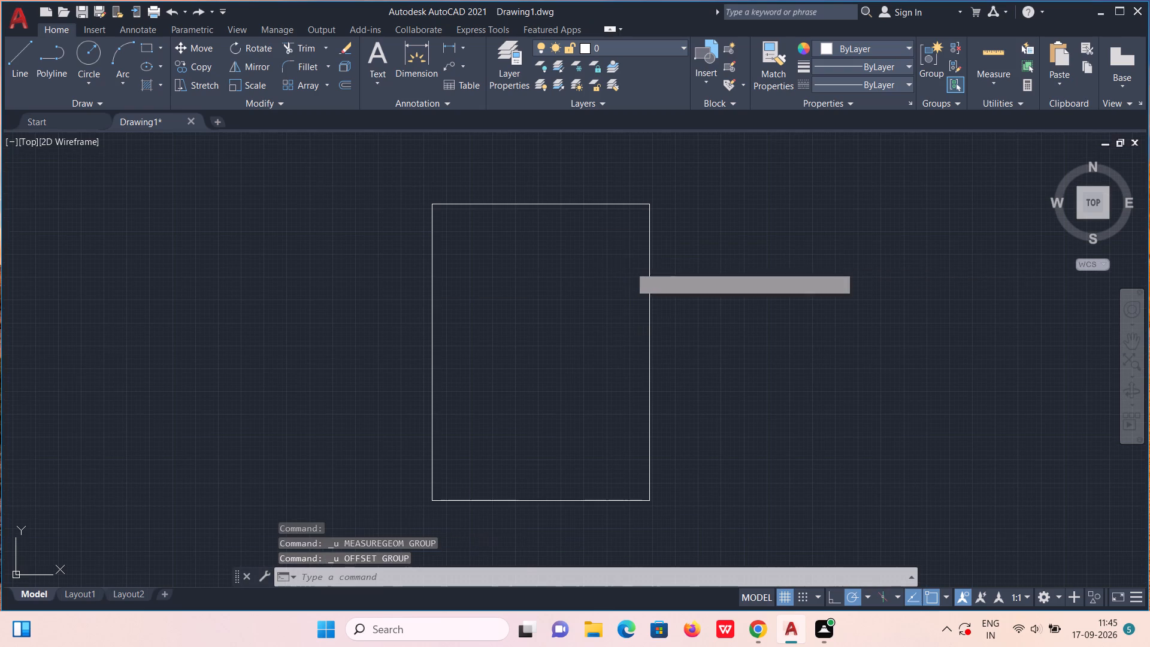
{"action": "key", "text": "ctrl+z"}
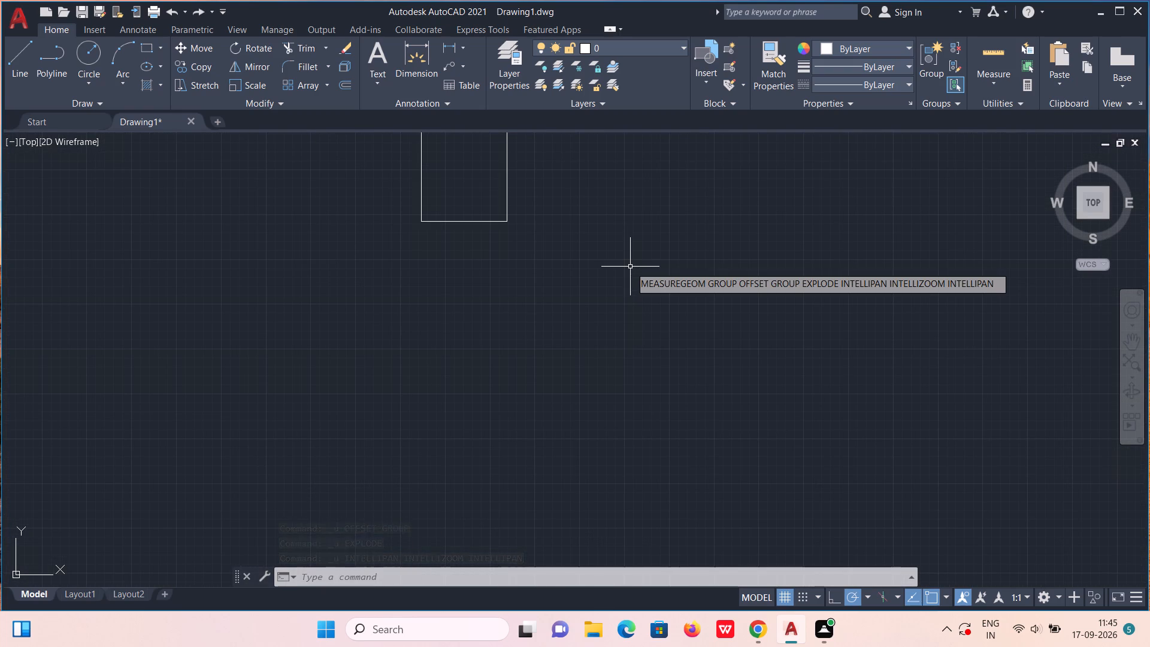
Explode the outer boundary rectangle into separate lines.
{"action": "middle_click_drag", "start_coordinate": [565, 227], "coordinate": [626, 404]}
{"action": "scroll", "coordinate": [610, 434], "scroll_direction": "up", "scroll_amount": 1}
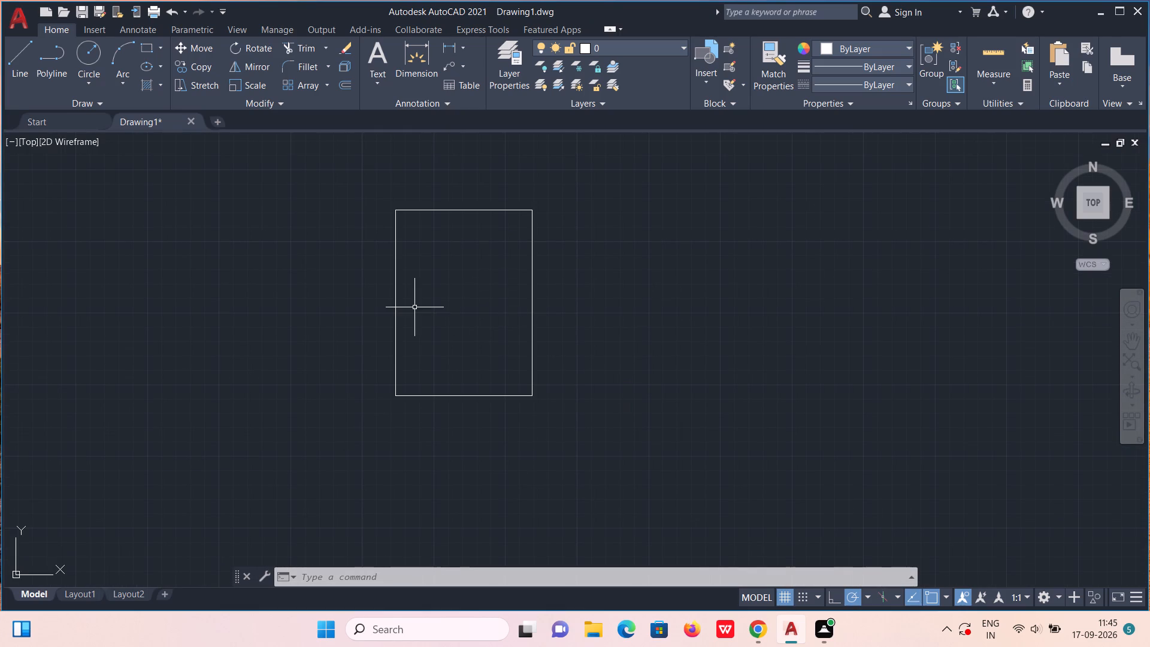
{"action": "left_click", "coordinate": [397, 312]}
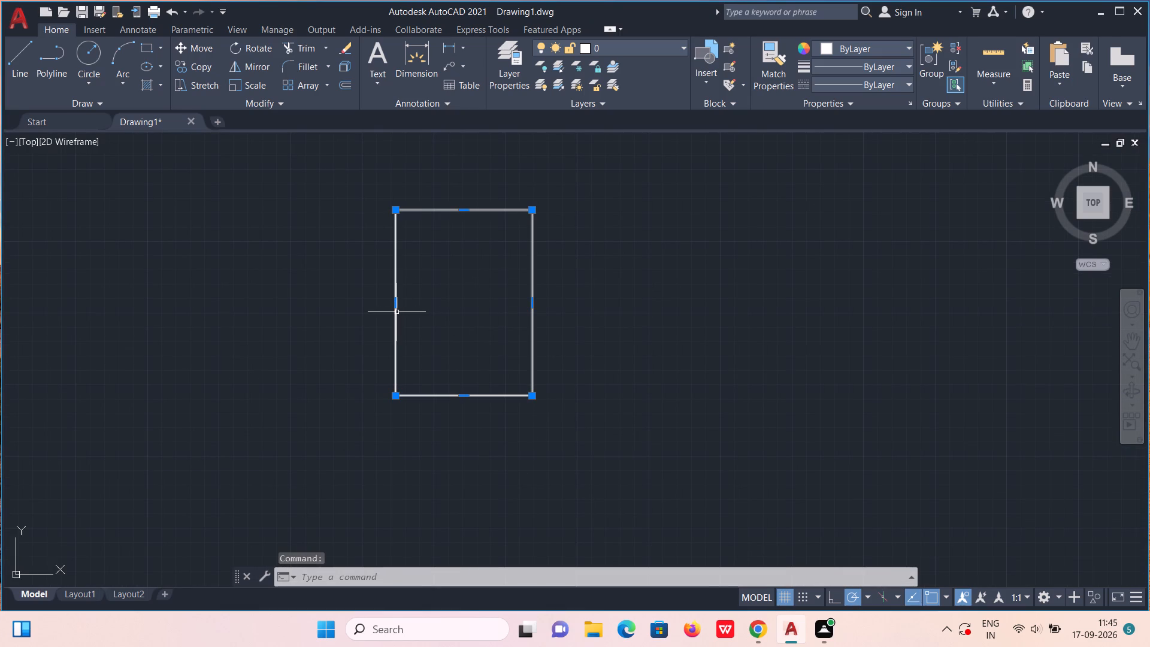
{"action": "left_click", "coordinate": [349, 64]}
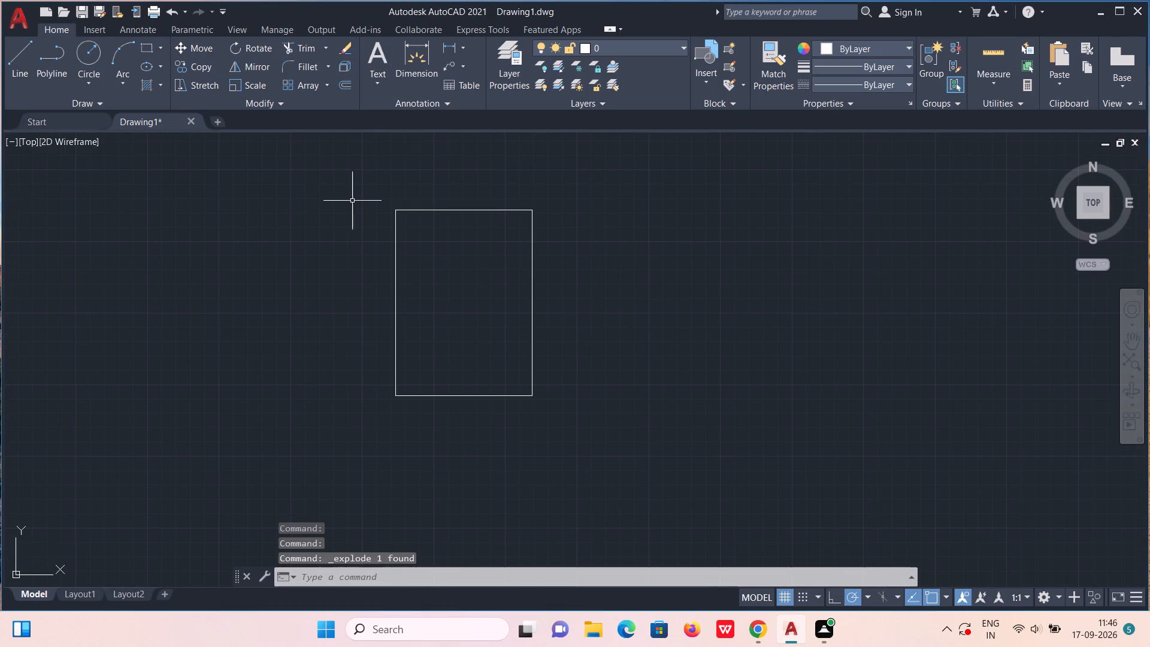
Offset the left boundary line 5" inward with the Through option.
{"action": "scroll", "coordinate": [400, 255], "scroll_direction": "up", "scroll_amount": 1}
{"action": "left_click", "coordinate": [345, 83]}
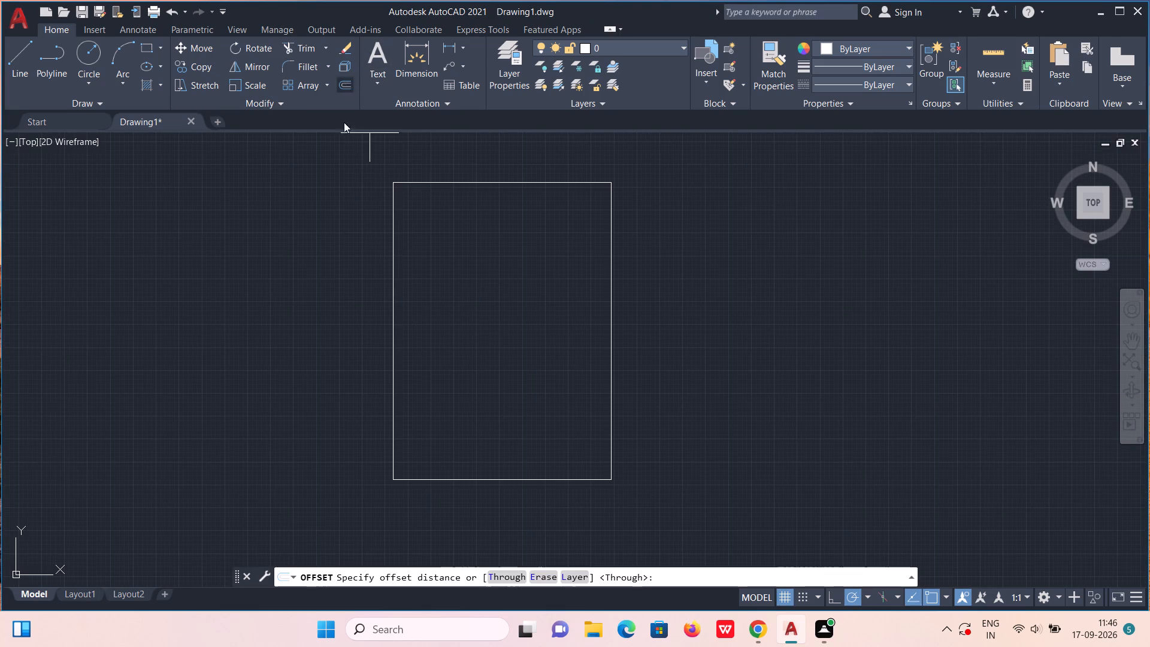
{"action": "left_click", "coordinate": [504, 579]}
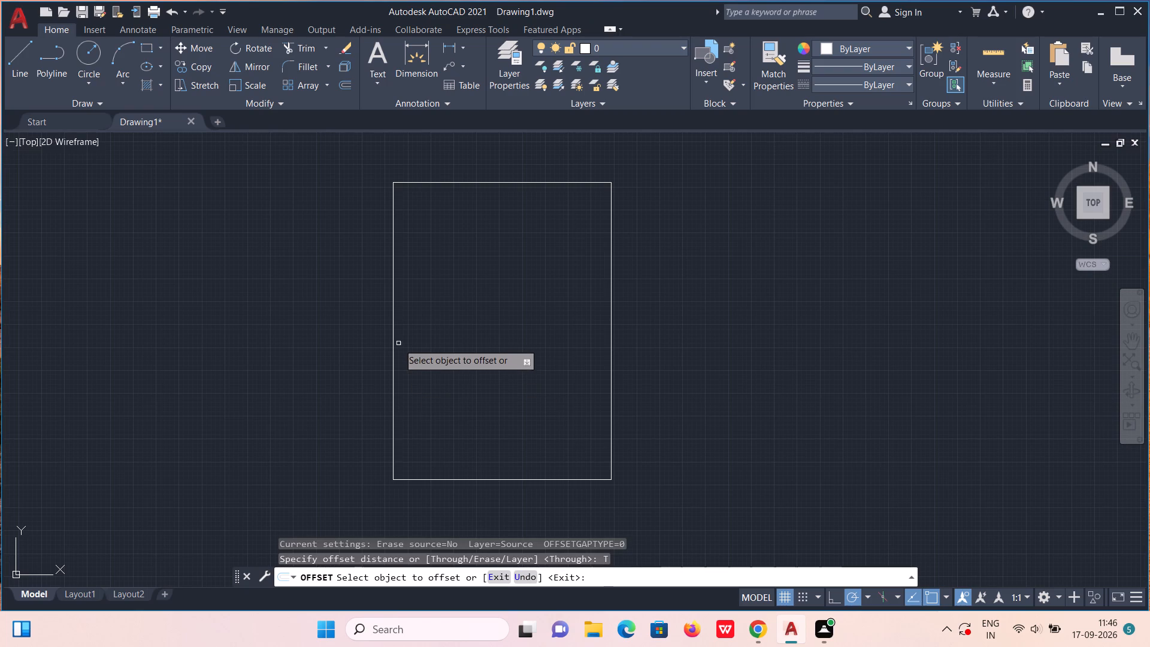
{"action": "left_click", "coordinate": [392, 333]}
{"action": "type", "text": "5\""}
{"action": "key", "text": "Return"}
Offset the top, right and bottom boundary lines 6" inward to complete the outer walls.
{"action": "scroll", "coordinate": [449, 221], "scroll_direction": "up", "scroll_amount": 1}
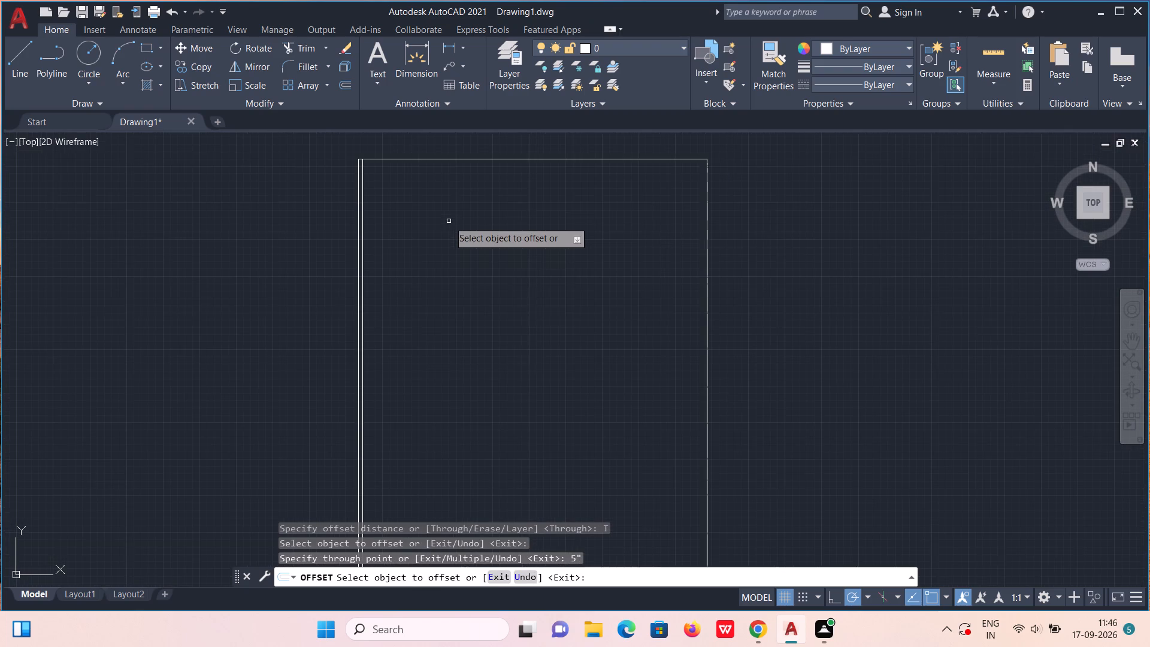
{"action": "left_click", "coordinate": [450, 159]}
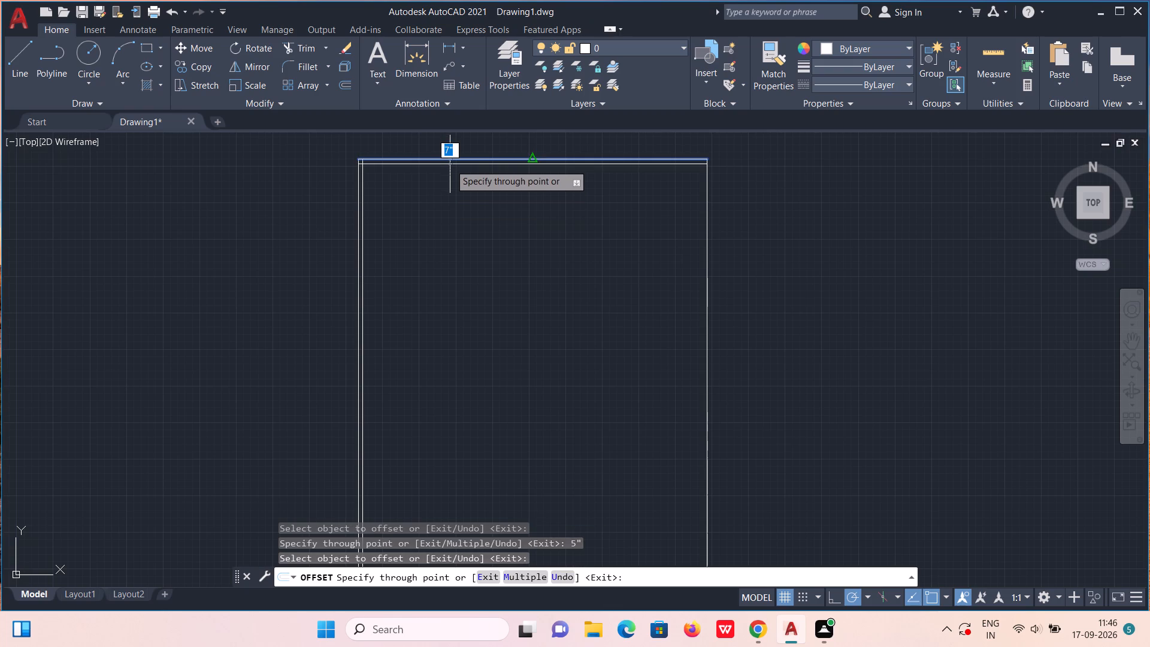
{"action": "key", "text": "6"}
{"action": "key", "text": "shift+quotedbl"}
{"action": "key", "text": "Return"}
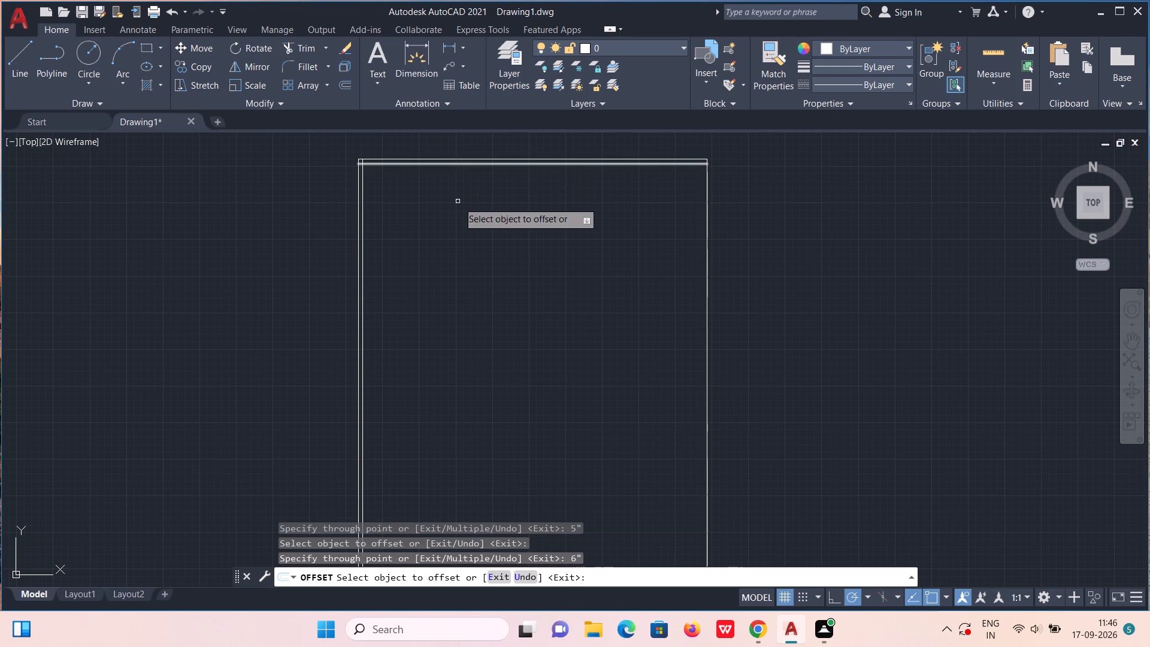
{"action": "left_click", "coordinate": [707, 207]}
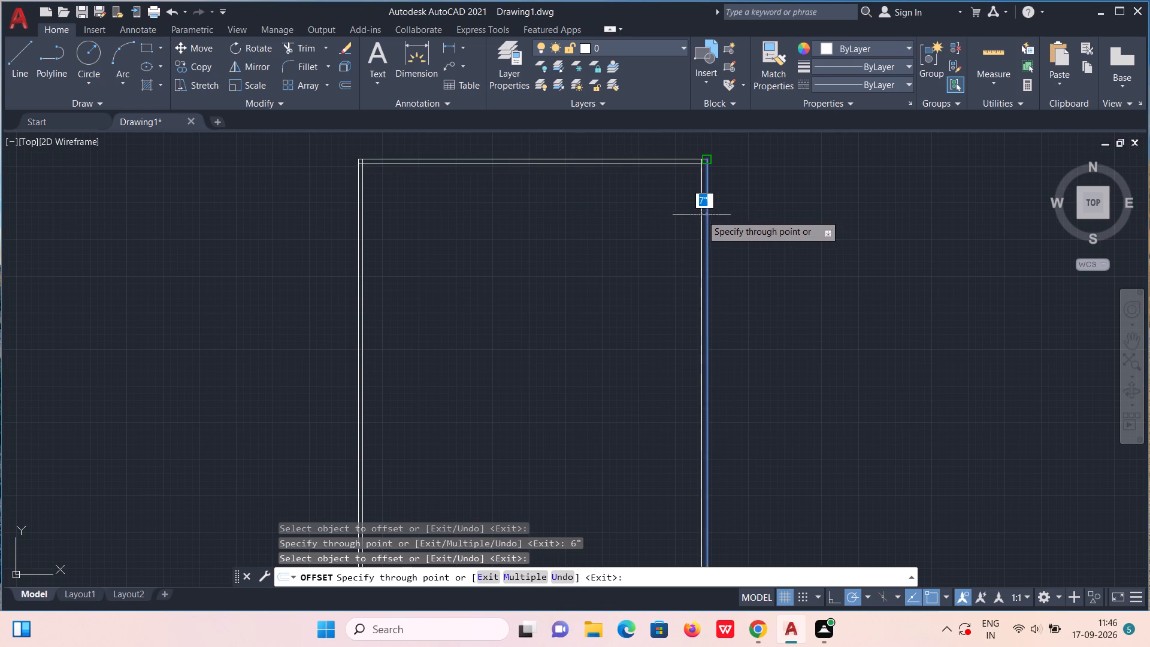
{"action": "key", "text": "6"}
{"action": "key", "text": "shift+quotedbl"}
{"action": "key", "text": "Return"}
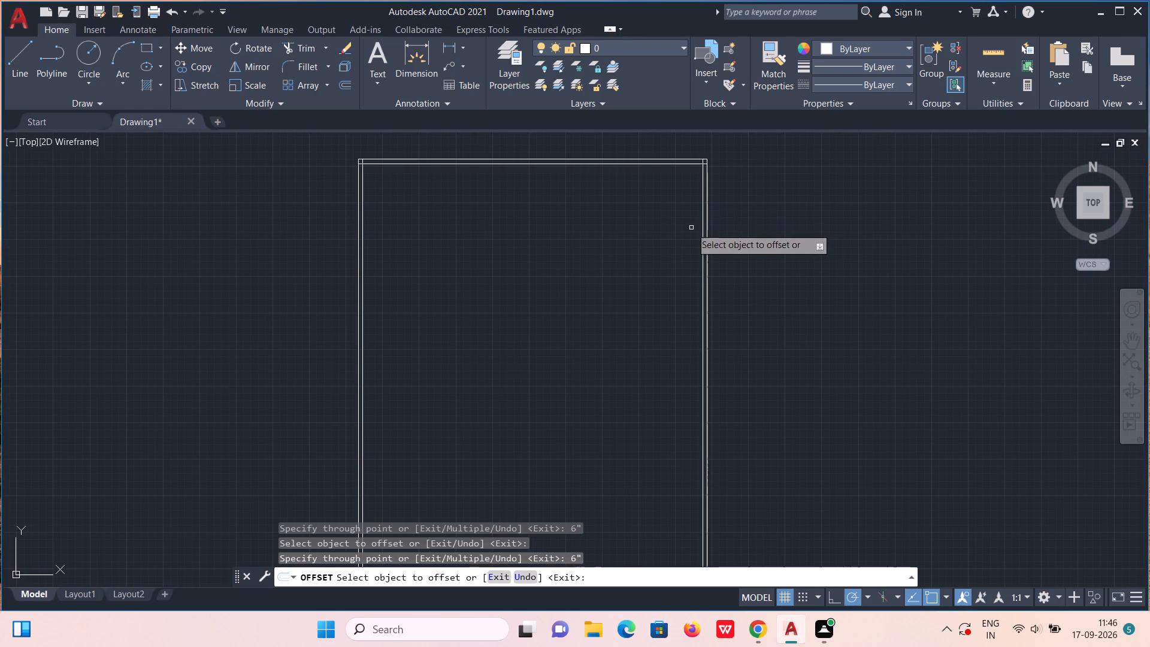
{"action": "scroll", "coordinate": [691, 236], "scroll_direction": "down", "scroll_amount": 1}
{"action": "middle_click_drag", "start_coordinate": [647, 375], "coordinate": [647, 255]}
{"action": "scroll", "coordinate": [624, 322], "scroll_direction": "up", "scroll_amount": 1}
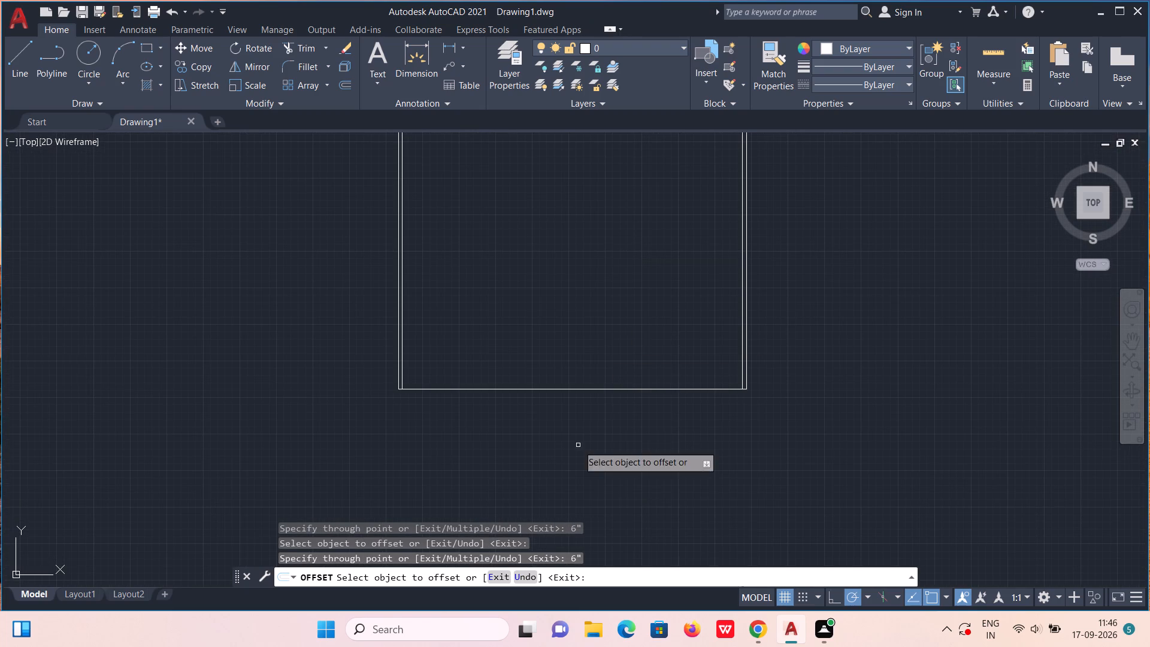
{"action": "left_click", "coordinate": [596, 389]}
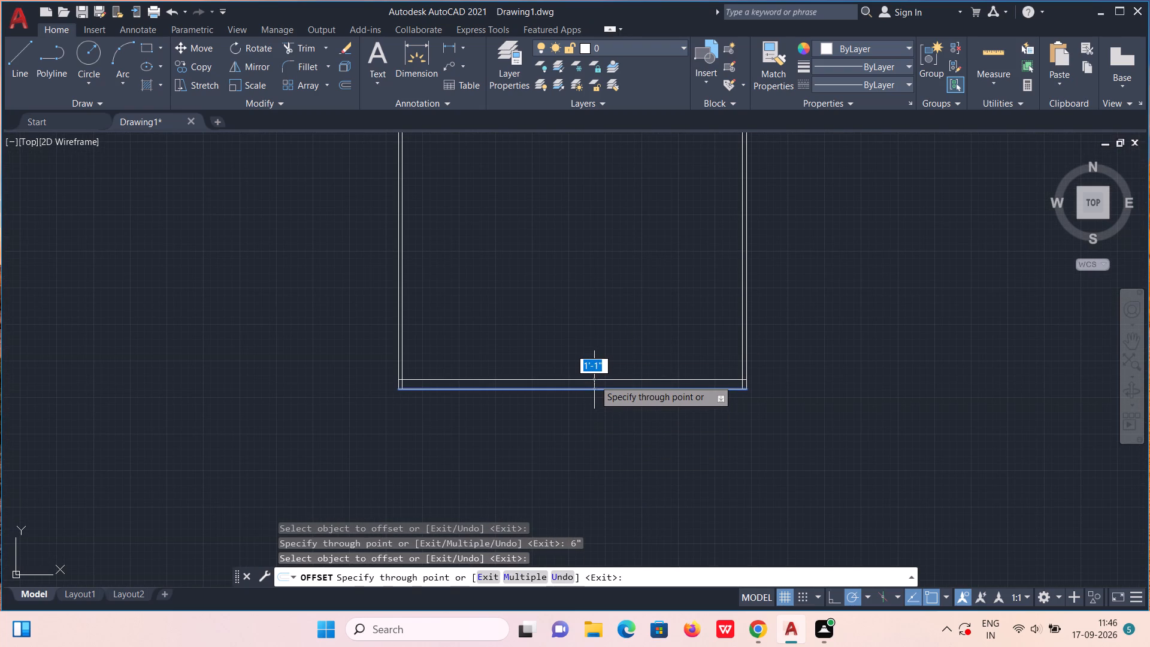
{"action": "type", "text": "6\""}
{"action": "key", "text": "Return"}
Offset the left wall's inner line 5' to the right, and offset the new line 6" further right to form a vertical interior wall.
{"action": "middle_click_drag", "start_coordinate": [568, 267], "coordinate": [583, 455]}
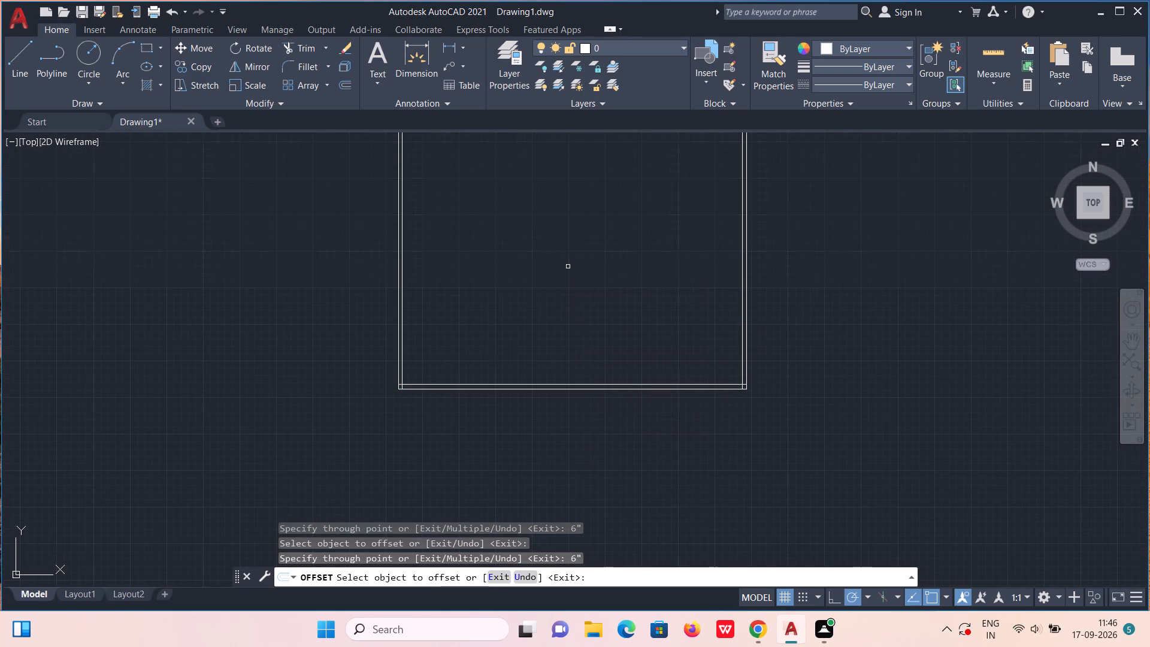
{"action": "middle_click_drag", "start_coordinate": [583, 455], "coordinate": [591, 528]}
{"action": "scroll", "coordinate": [516, 390], "scroll_direction": "up", "scroll_amount": 1}
{"action": "scroll", "coordinate": [424, 235], "scroll_direction": "down", "scroll_amount": 1}
{"action": "middle_click_drag", "start_coordinate": [431, 227], "coordinate": [420, 336]}
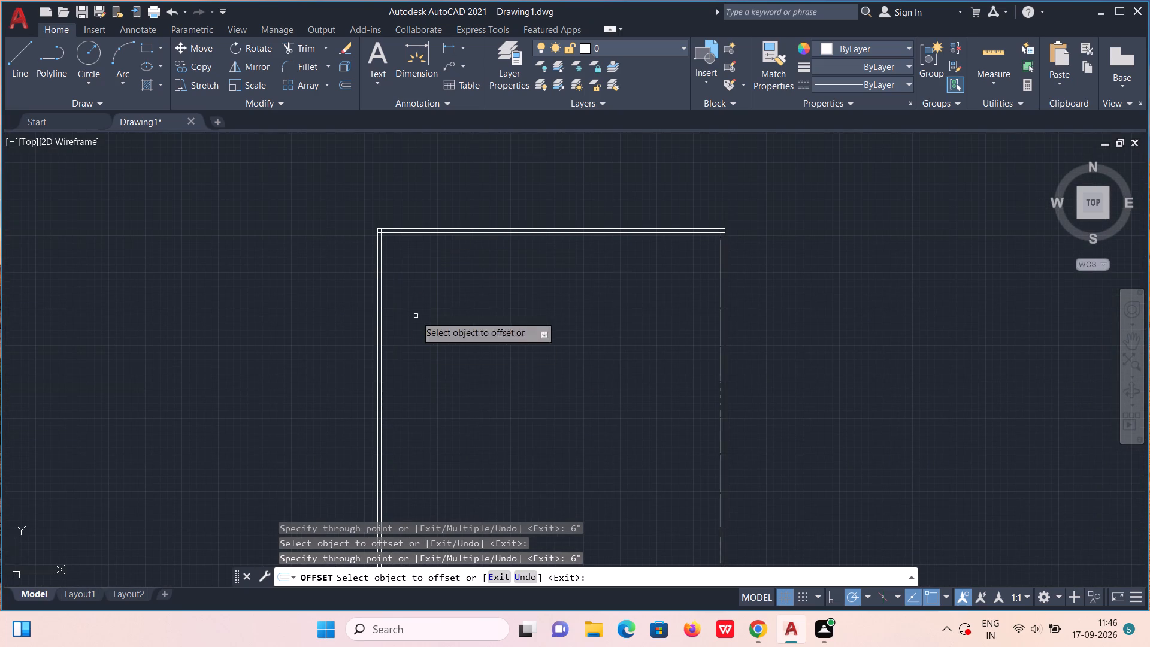
{"action": "left_click", "coordinate": [382, 318]}
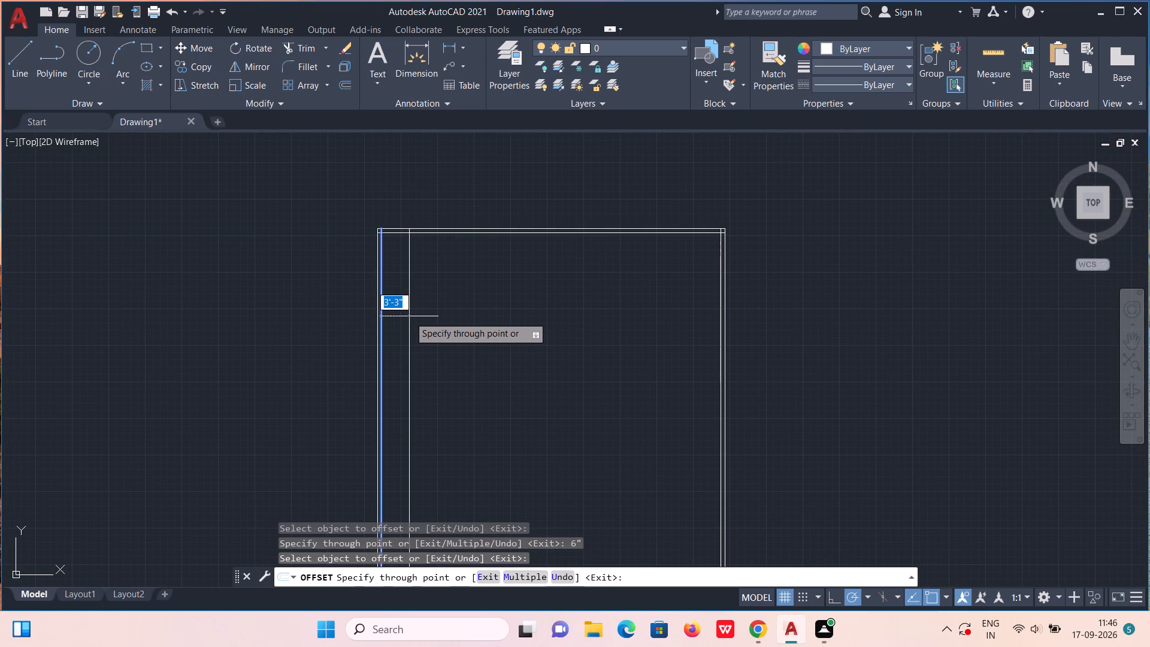
{"action": "type", "text": "5'"}
{"action": "key", "text": "Return"}
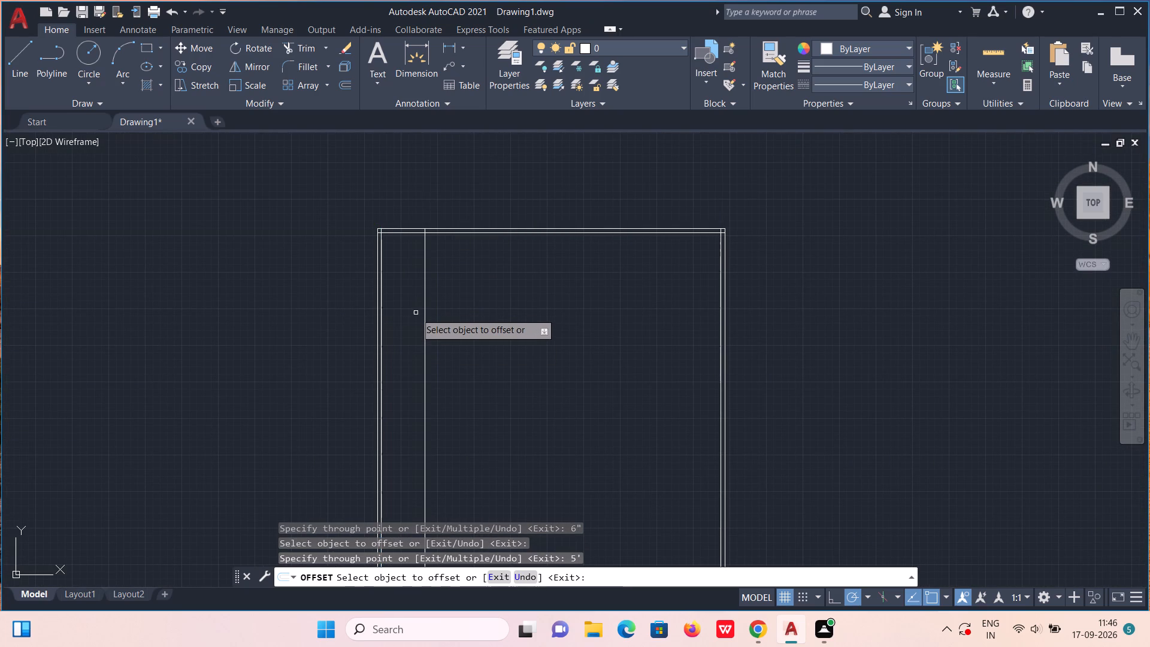
{"action": "left_click", "coordinate": [424, 304]}
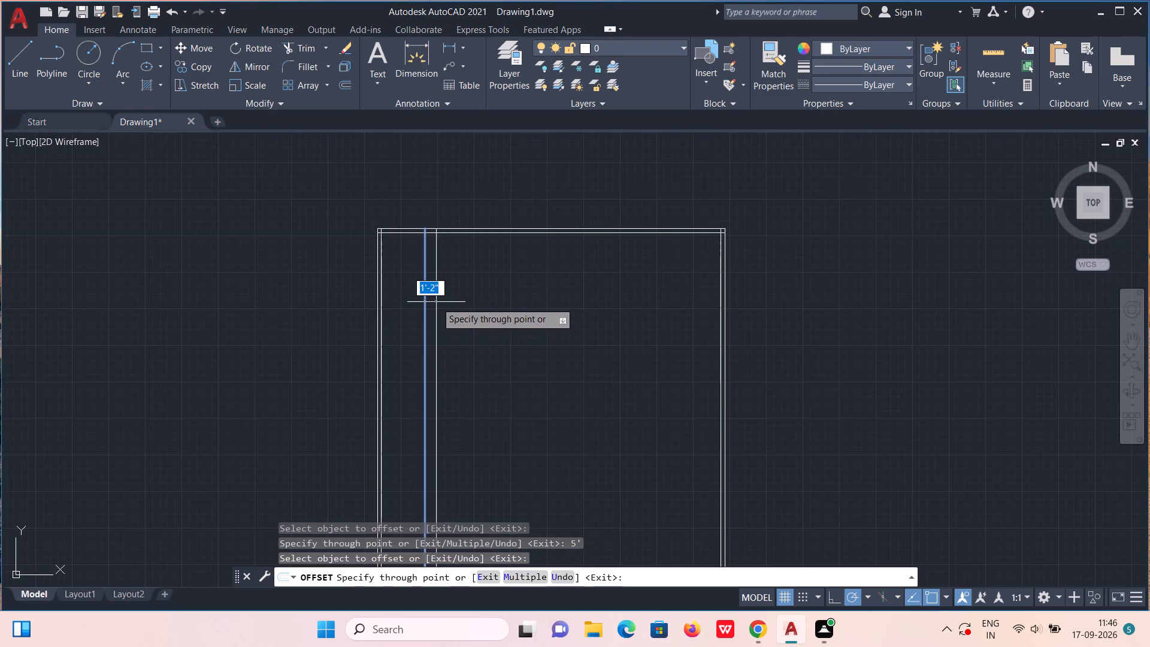
{"action": "type", "text": "6\""}
{"action": "key", "text": "Return"}
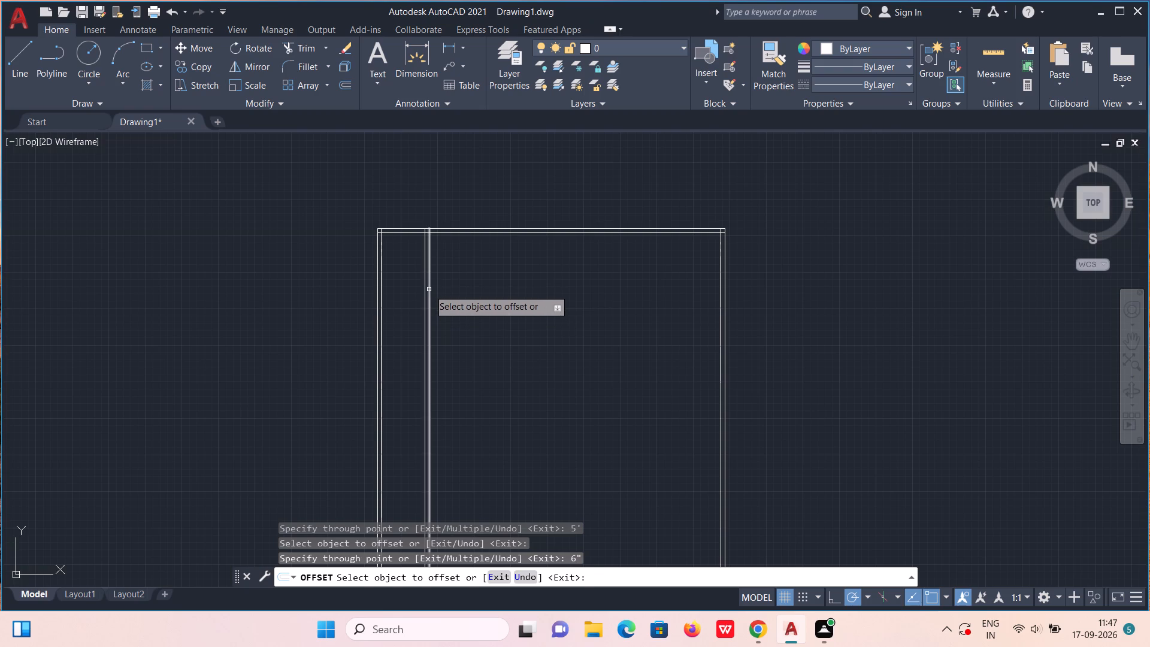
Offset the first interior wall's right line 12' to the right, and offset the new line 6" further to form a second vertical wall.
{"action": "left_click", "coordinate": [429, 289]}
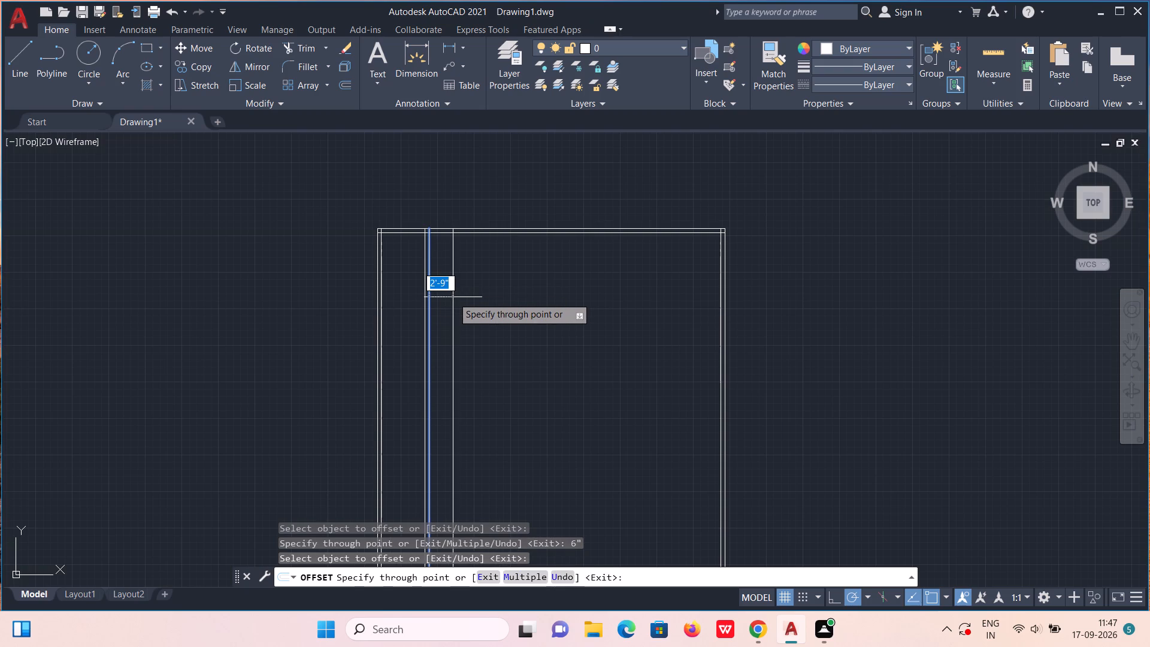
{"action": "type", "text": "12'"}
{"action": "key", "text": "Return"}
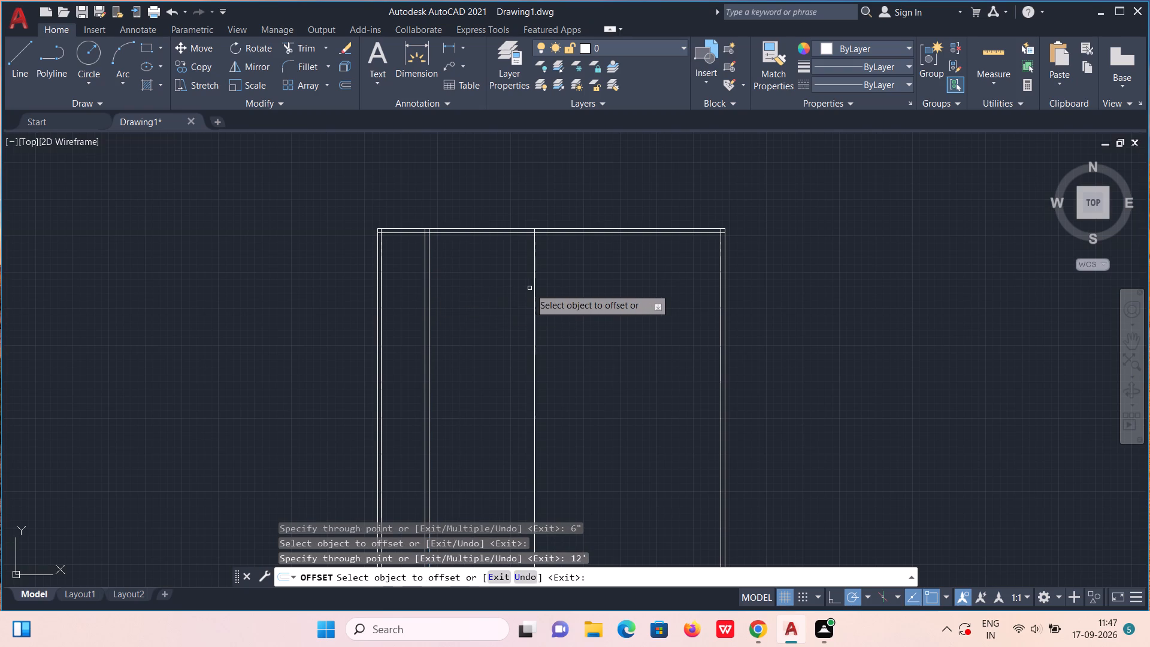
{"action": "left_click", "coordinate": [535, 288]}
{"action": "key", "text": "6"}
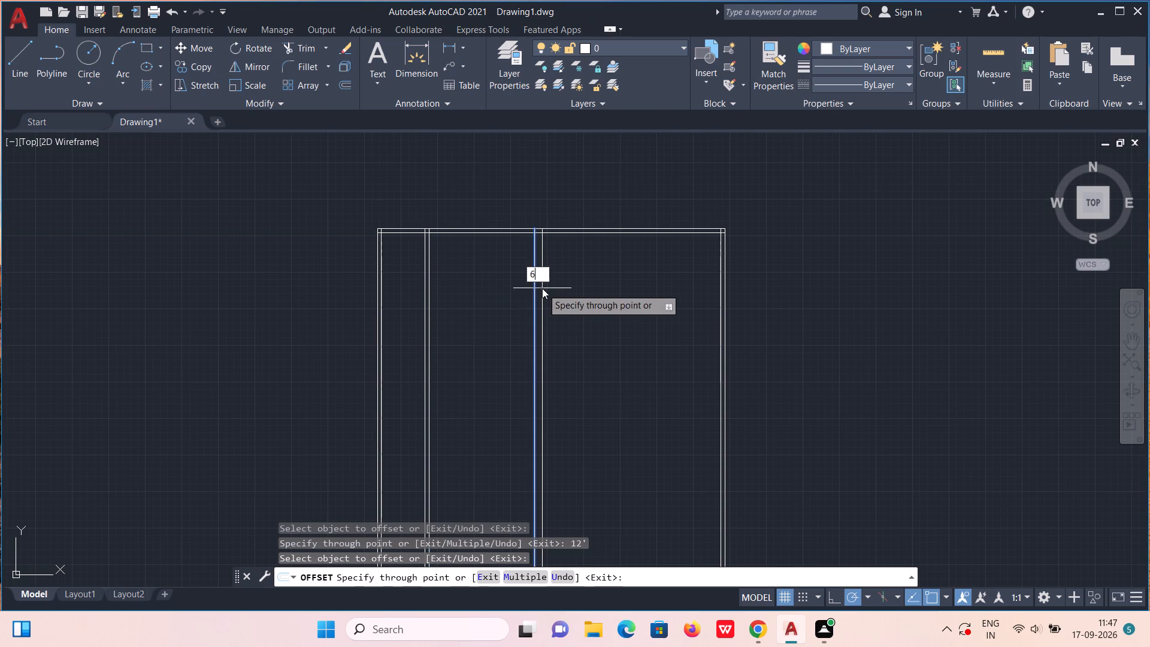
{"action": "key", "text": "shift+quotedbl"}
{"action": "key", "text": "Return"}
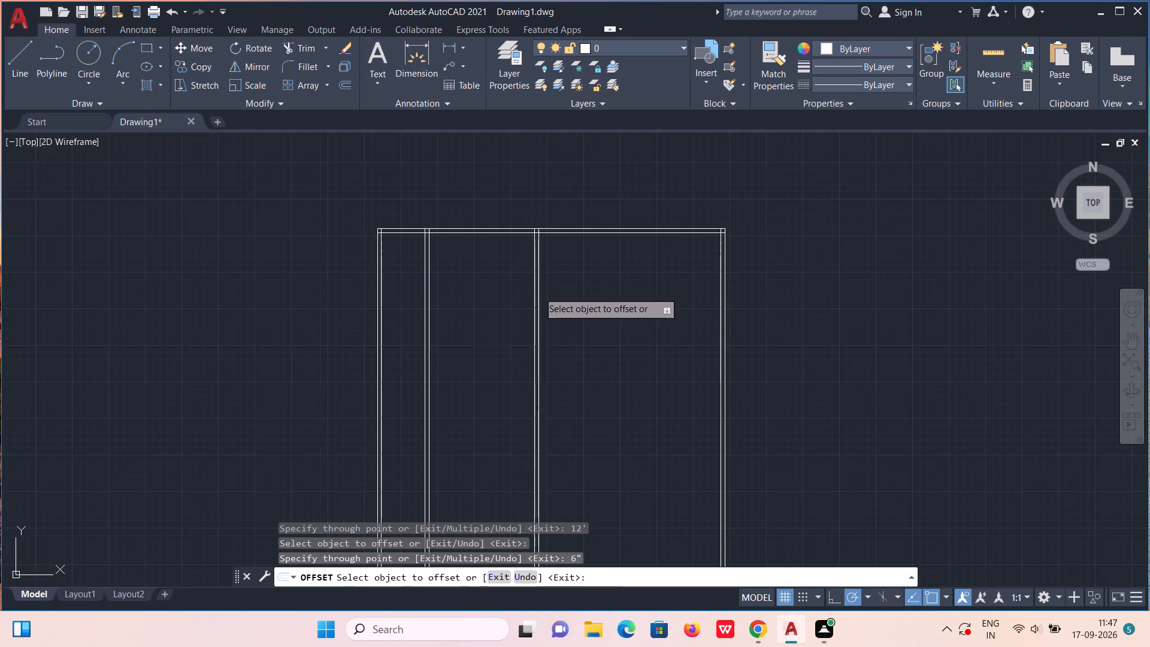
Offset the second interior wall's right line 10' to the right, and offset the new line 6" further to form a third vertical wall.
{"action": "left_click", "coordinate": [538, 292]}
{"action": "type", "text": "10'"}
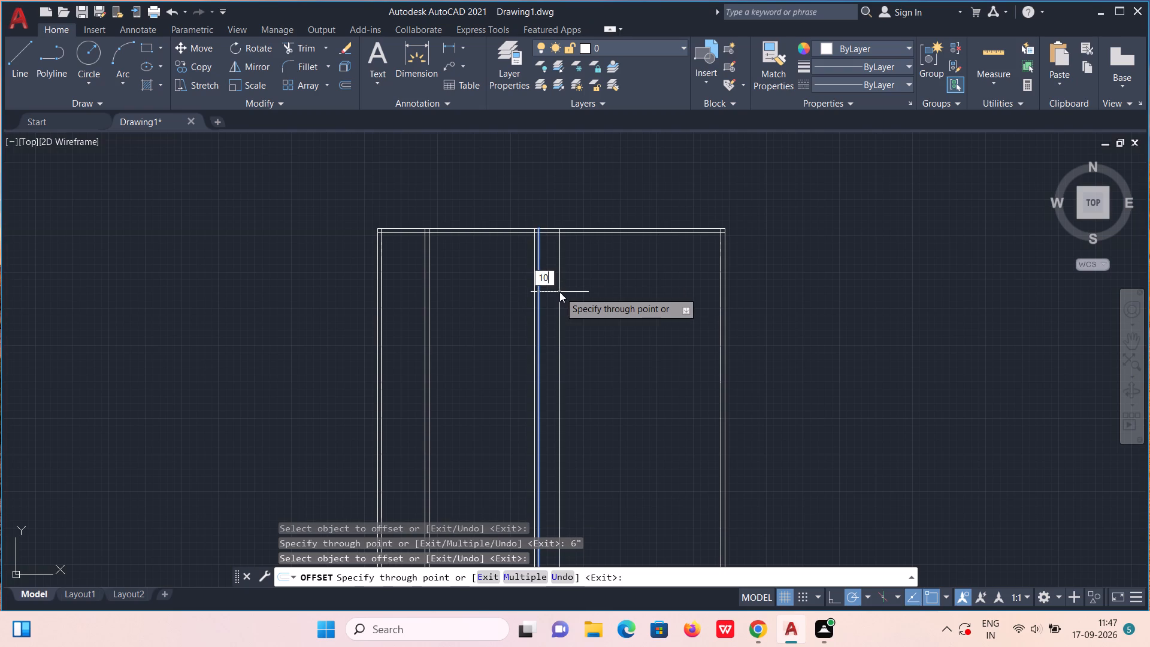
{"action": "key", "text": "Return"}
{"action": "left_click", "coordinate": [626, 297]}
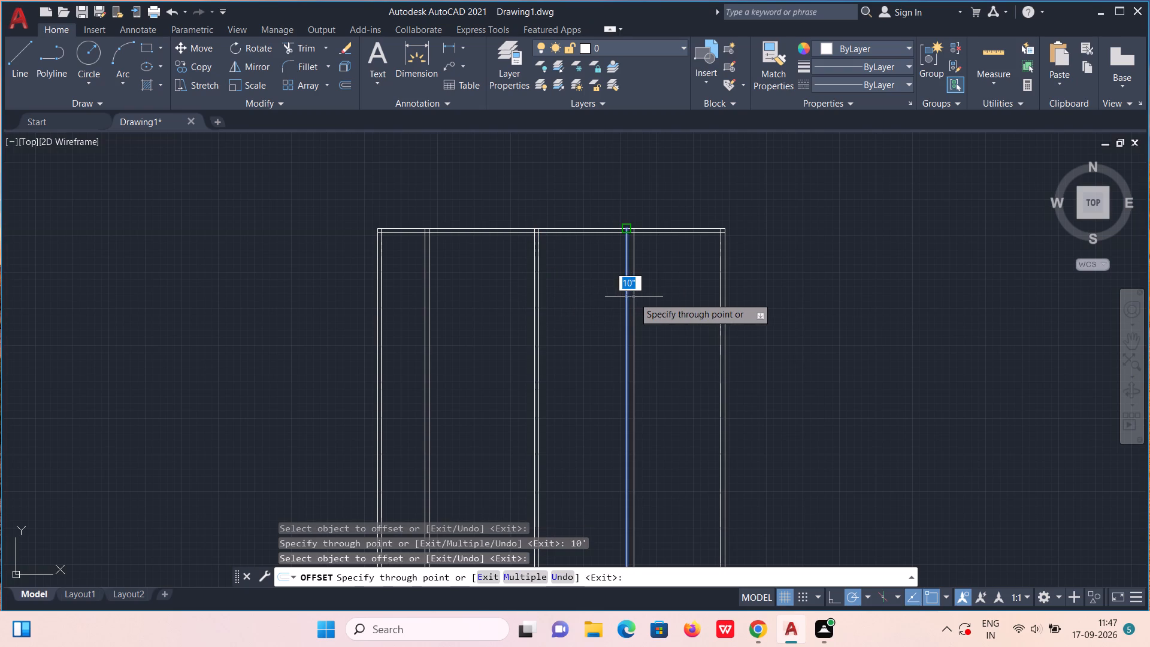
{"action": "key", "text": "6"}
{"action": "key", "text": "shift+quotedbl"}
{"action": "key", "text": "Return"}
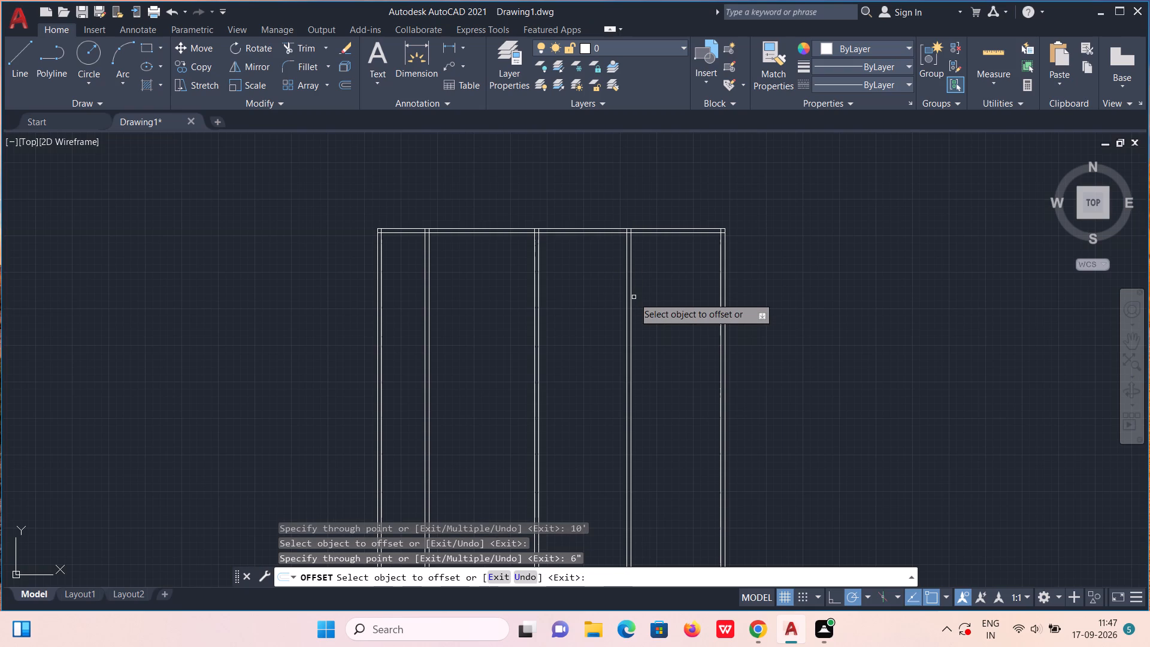
Quick-measure the clear width of the rightmost room between the third interior wall and the right outer wall.
{"action": "left_click", "coordinate": [975, 58]}
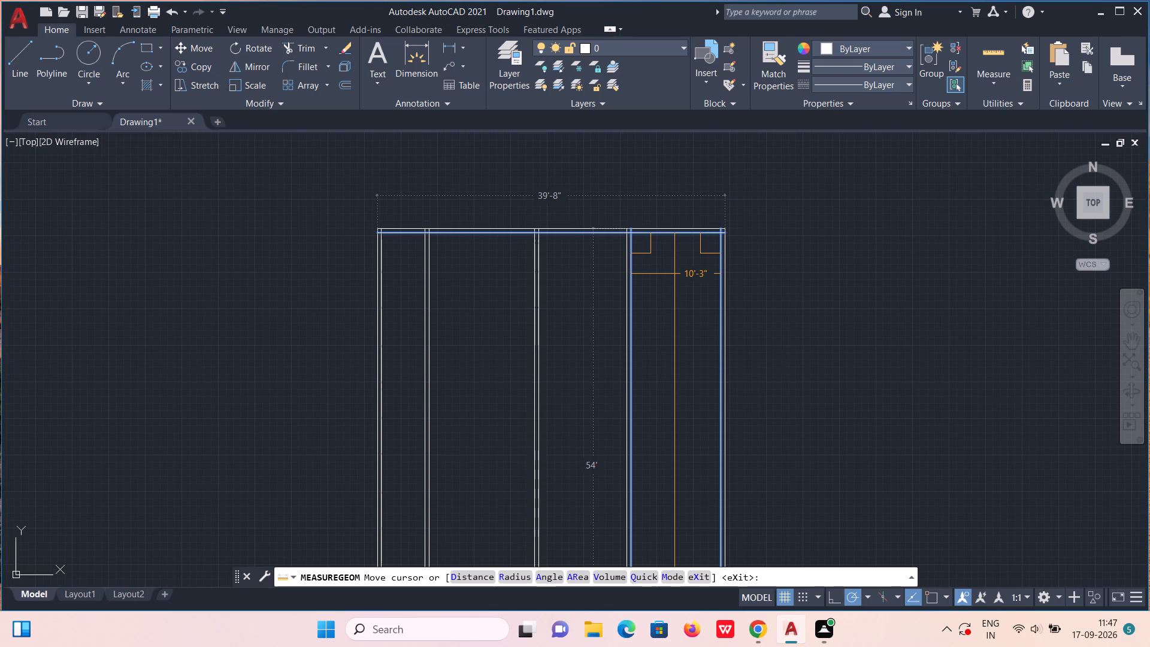
{"action": "key", "text": "Escape"}
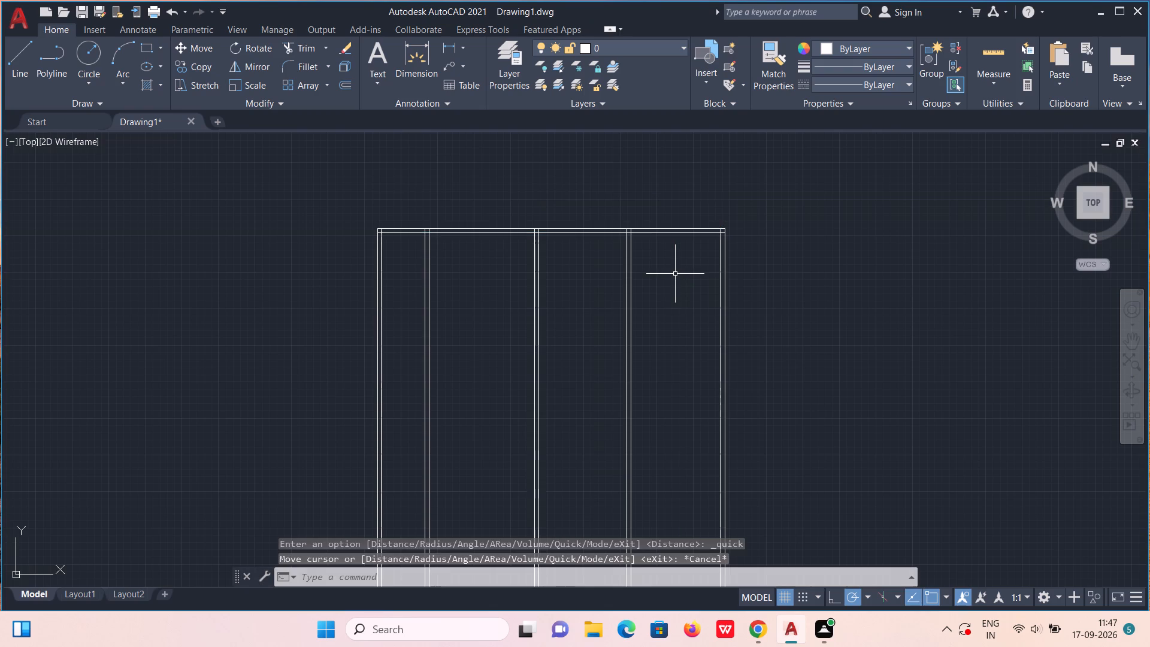
Undo the measurement and the whole group of wall offsets, back to the plain boundary lines.
{"action": "key", "text": "ctrl+z"}
{"action": "key", "text": "ctrl+z"}
Offset the left boundary line 4" inward with the Through option.
{"action": "scroll", "coordinate": [635, 255], "scroll_direction": "down", "scroll_amount": 1}
{"action": "middle_click_drag", "start_coordinate": [636, 206], "coordinate": [638, 131]}
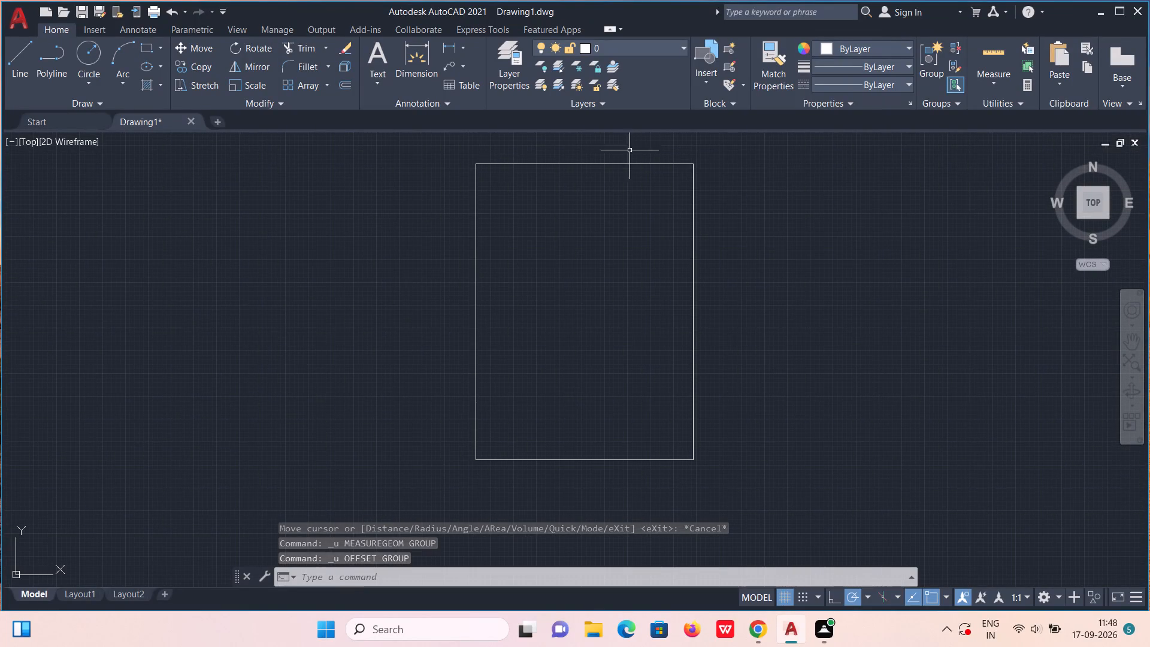
{"action": "left_click", "coordinate": [343, 83]}
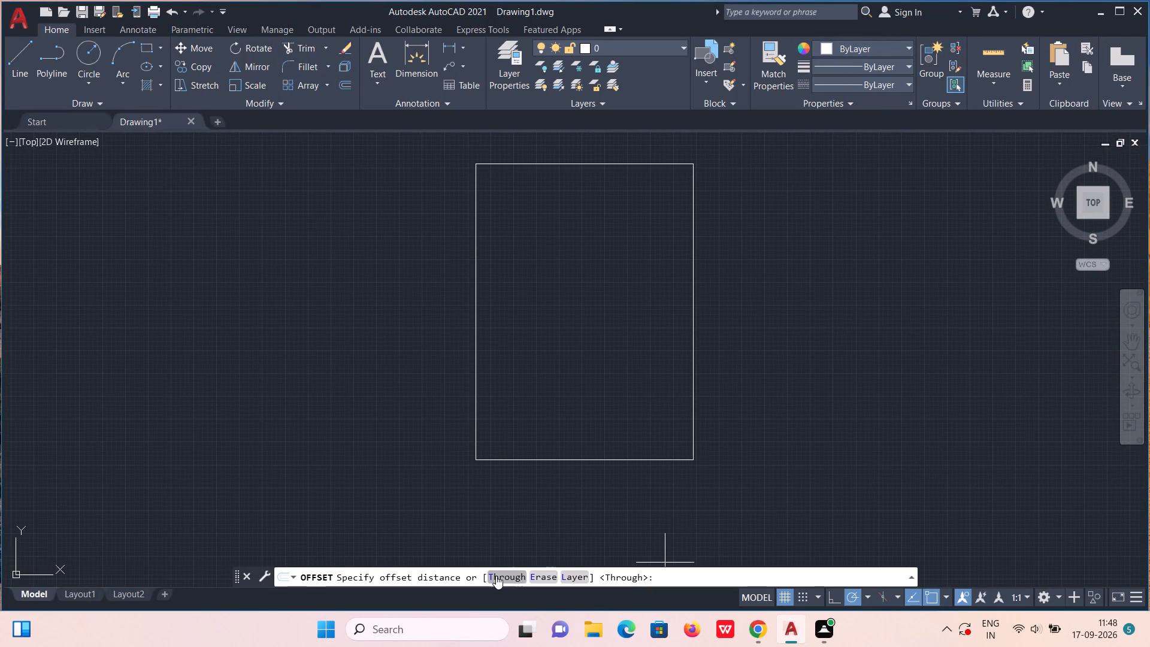
{"action": "left_click", "coordinate": [510, 575]}
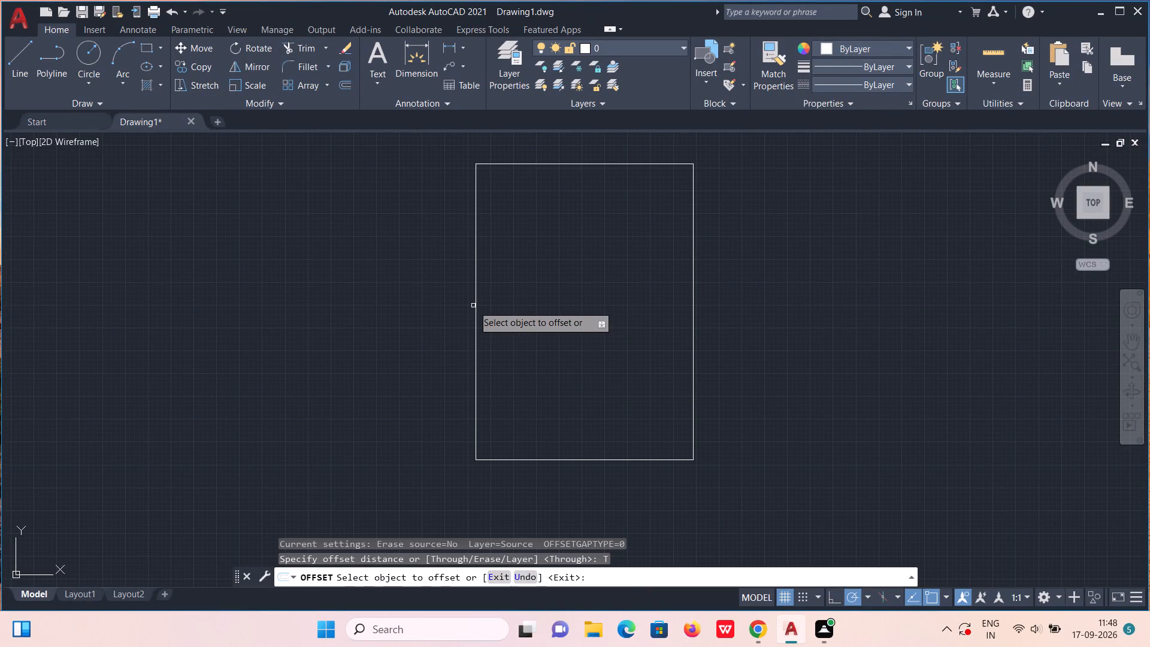
{"action": "left_click", "coordinate": [475, 301]}
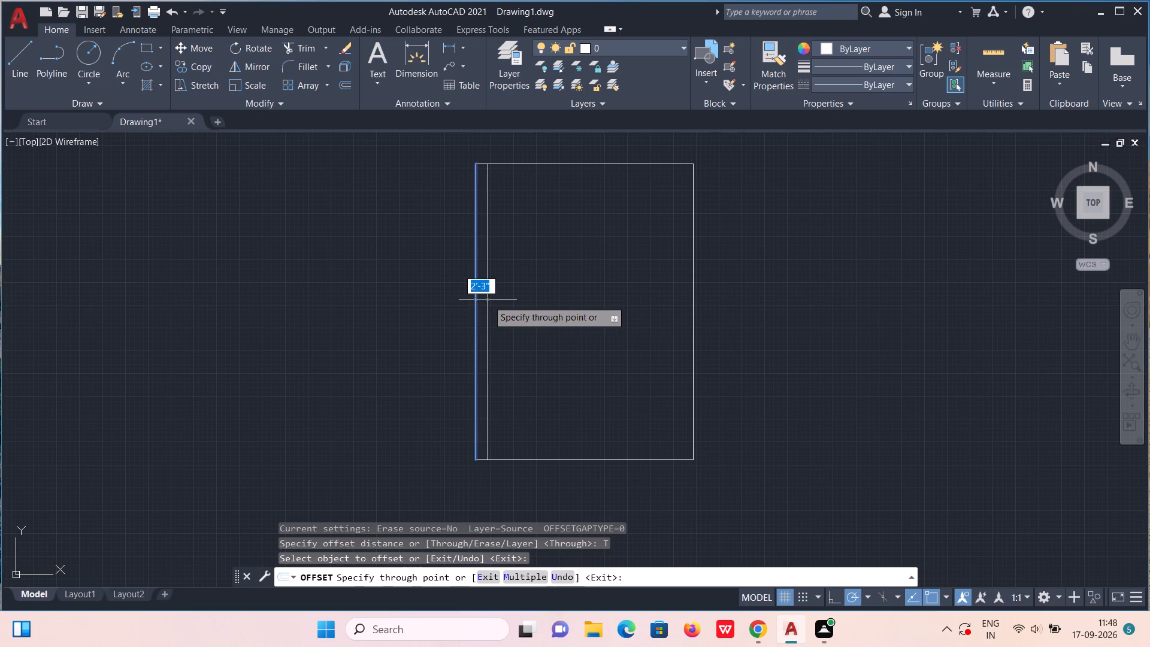
{"action": "type", "text": "4\""}
{"action": "key", "text": "Return"}
Offset the top boundary line 4" inward.
{"action": "scroll", "coordinate": [516, 193], "scroll_direction": "up", "scroll_amount": 1}
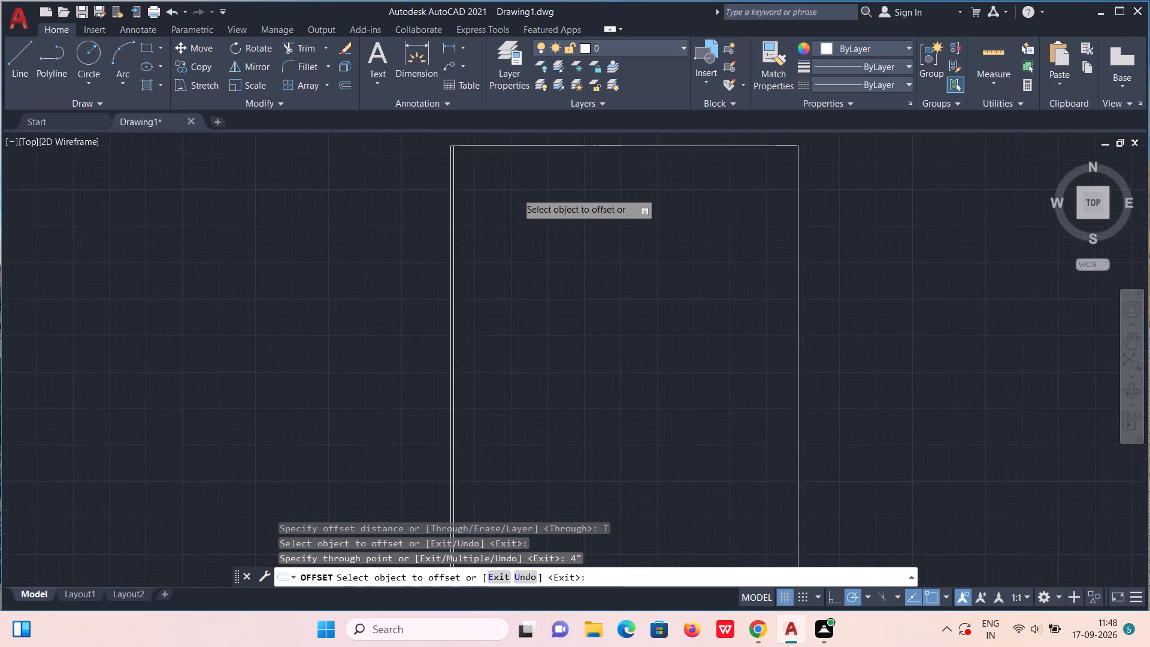
{"action": "scroll", "coordinate": [516, 192], "scroll_direction": "up", "scroll_amount": 1}
{"action": "middle_click", "coordinate": [525, 376]}
{"action": "scroll", "coordinate": [526, 331], "scroll_direction": "up", "scroll_amount": 1}
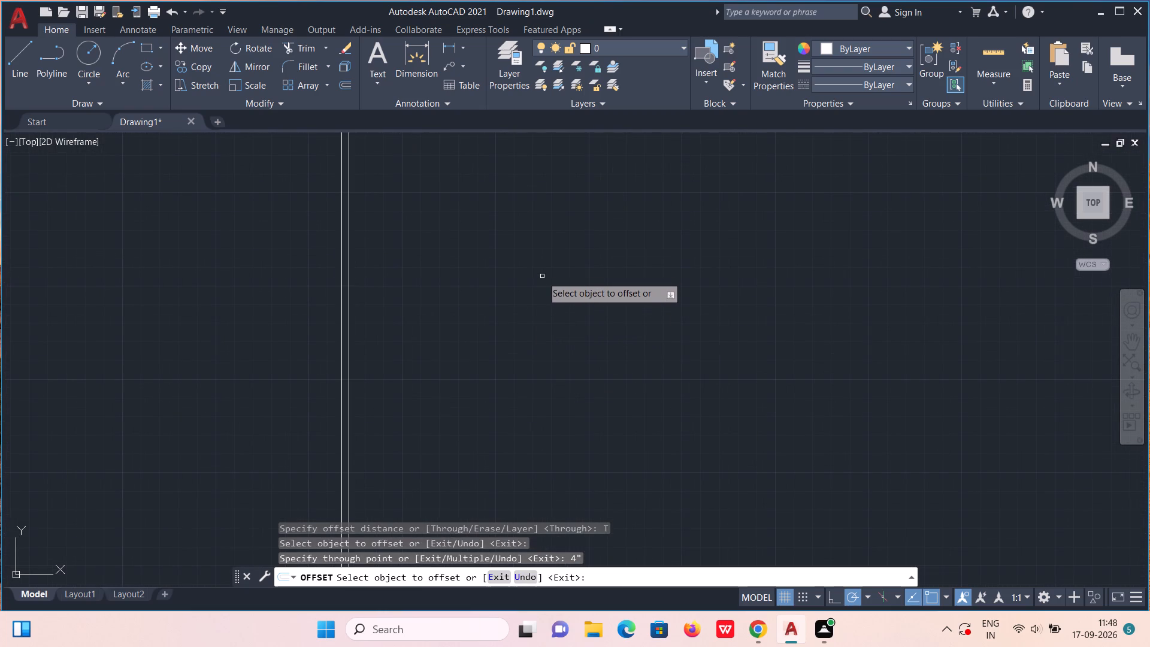
{"action": "middle_click_drag", "start_coordinate": [544, 280], "coordinate": [577, 471]}
{"action": "scroll", "coordinate": [554, 341], "scroll_direction": "up", "scroll_amount": 1}
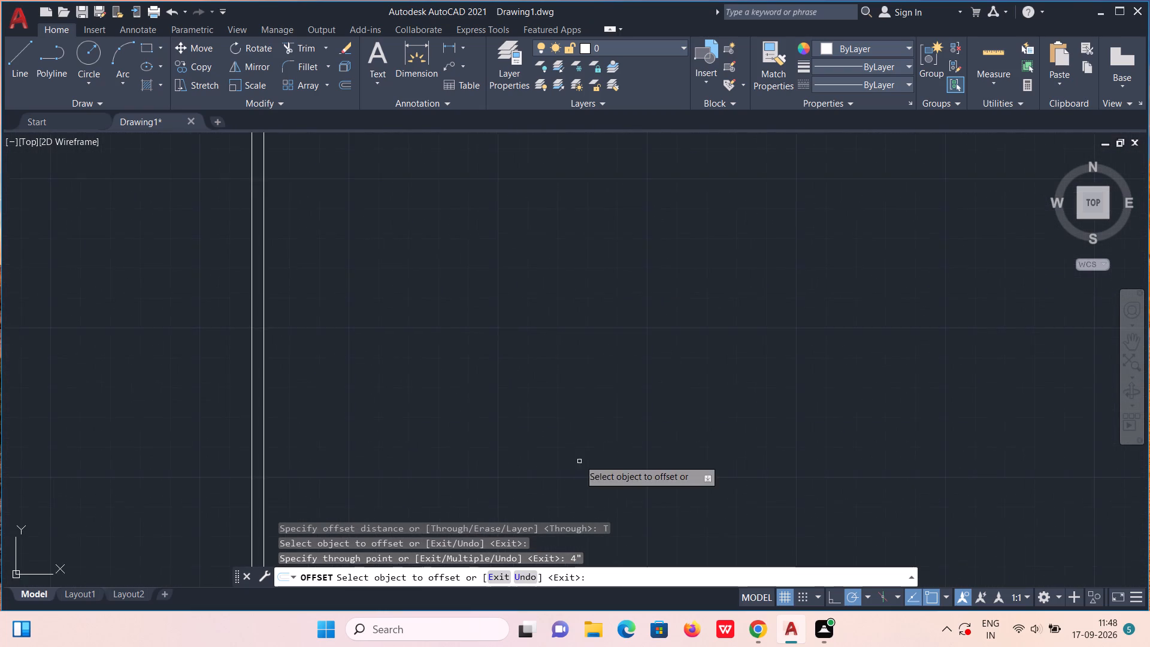
{"action": "scroll", "coordinate": [579, 456], "scroll_direction": "down", "scroll_amount": 2}
{"action": "left_click", "coordinate": [545, 279]}
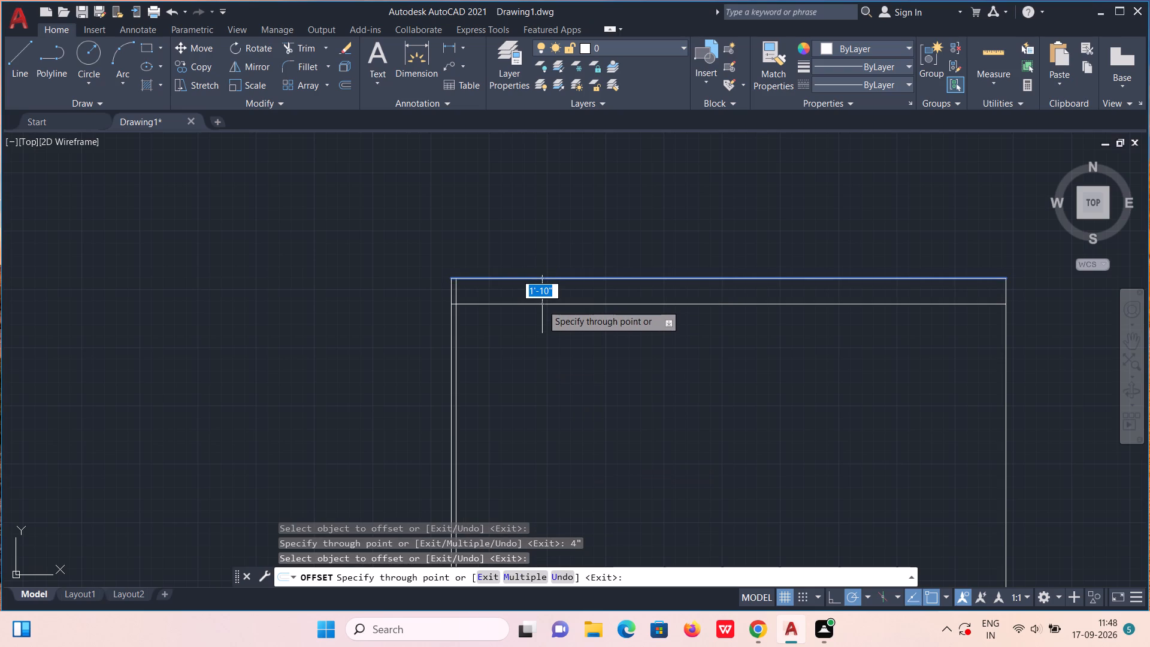
{"action": "type", "text": "4\""}
{"action": "key", "text": "Return"}
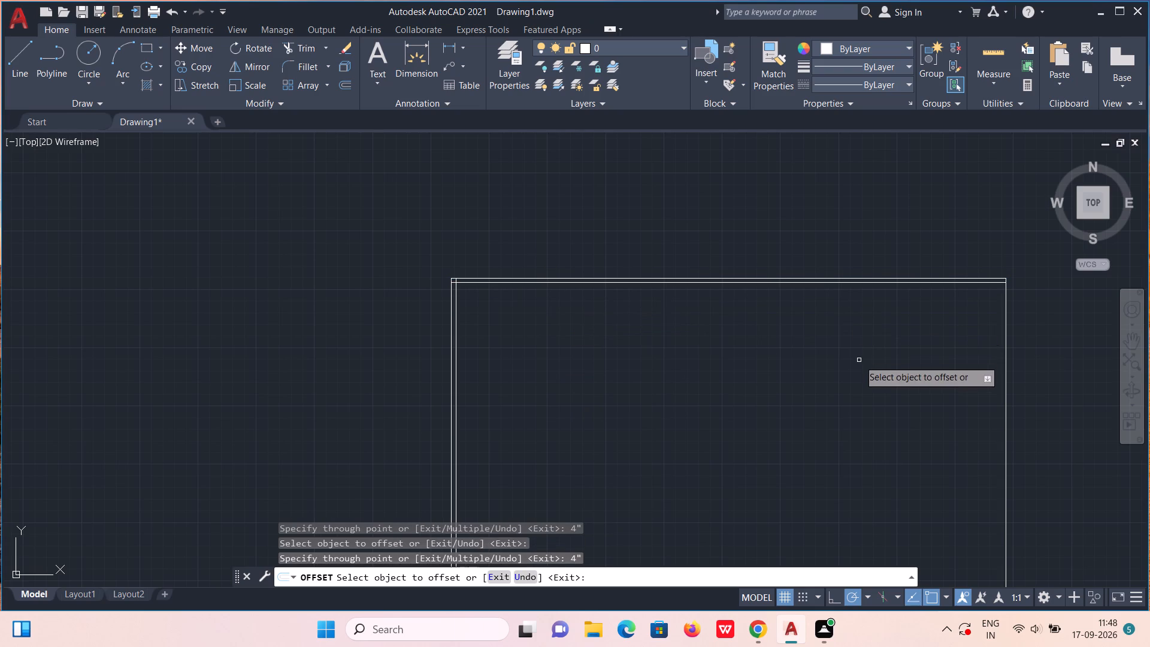
Offset the right boundary line 4" inward.
{"action": "scroll", "coordinate": [859, 359], "scroll_direction": "down", "scroll_amount": 1}
{"action": "middle_click_drag", "start_coordinate": [842, 362], "coordinate": [761, 242]}
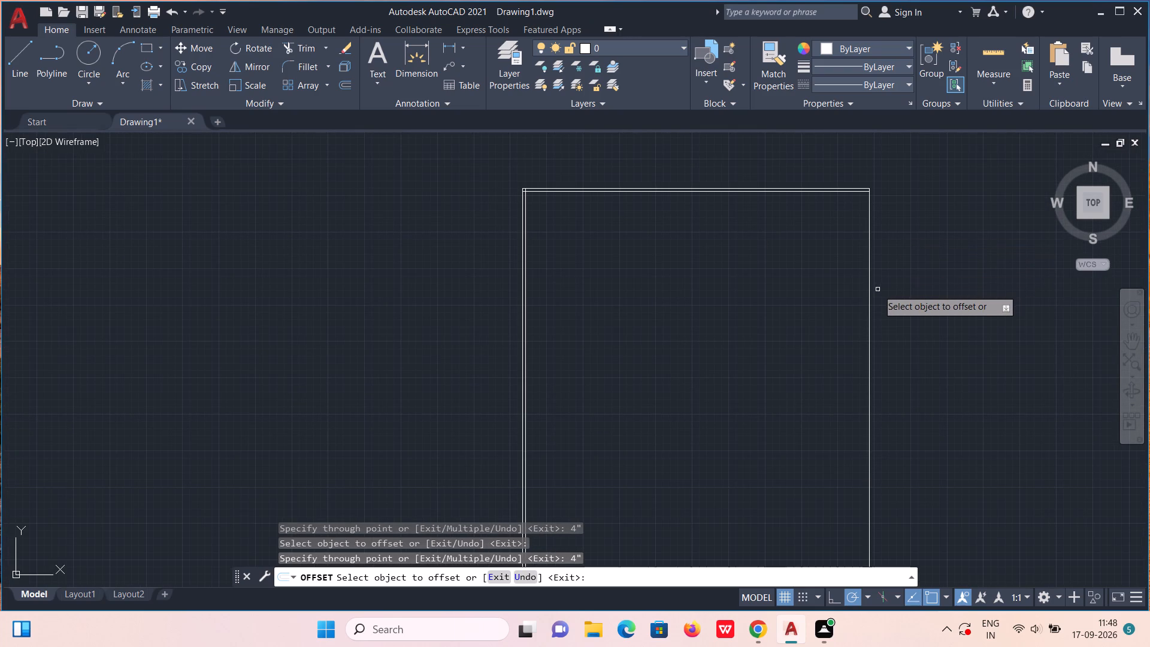
{"action": "left_click", "coordinate": [869, 301]}
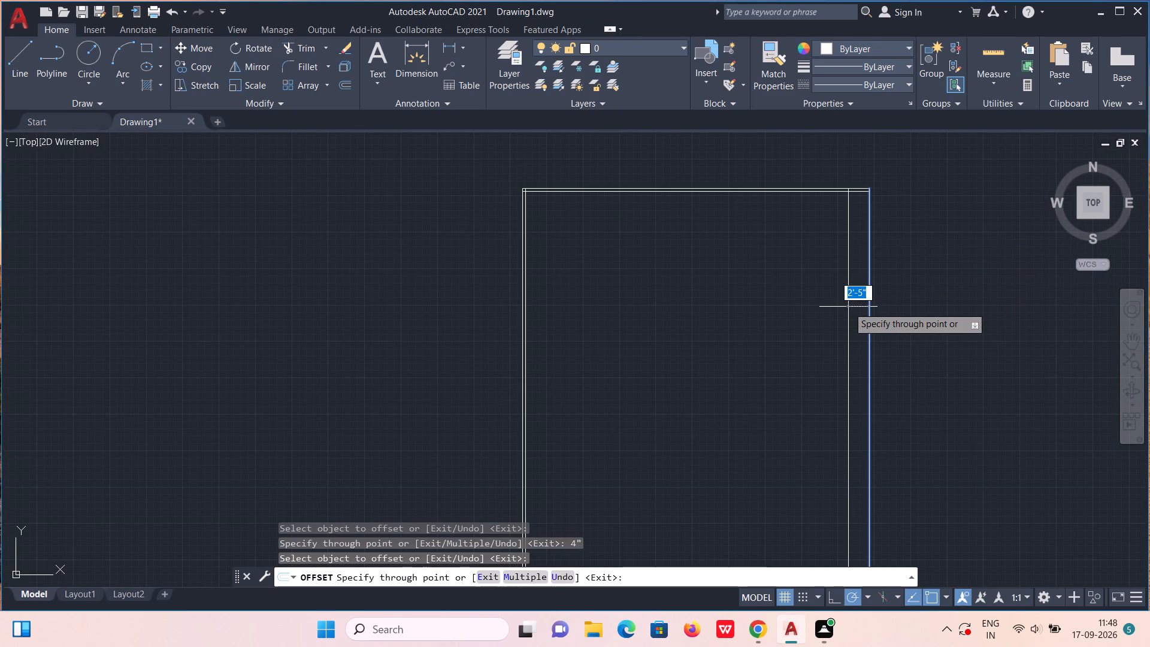
{"action": "type", "text": "4\""}
{"action": "key", "text": "Return"}
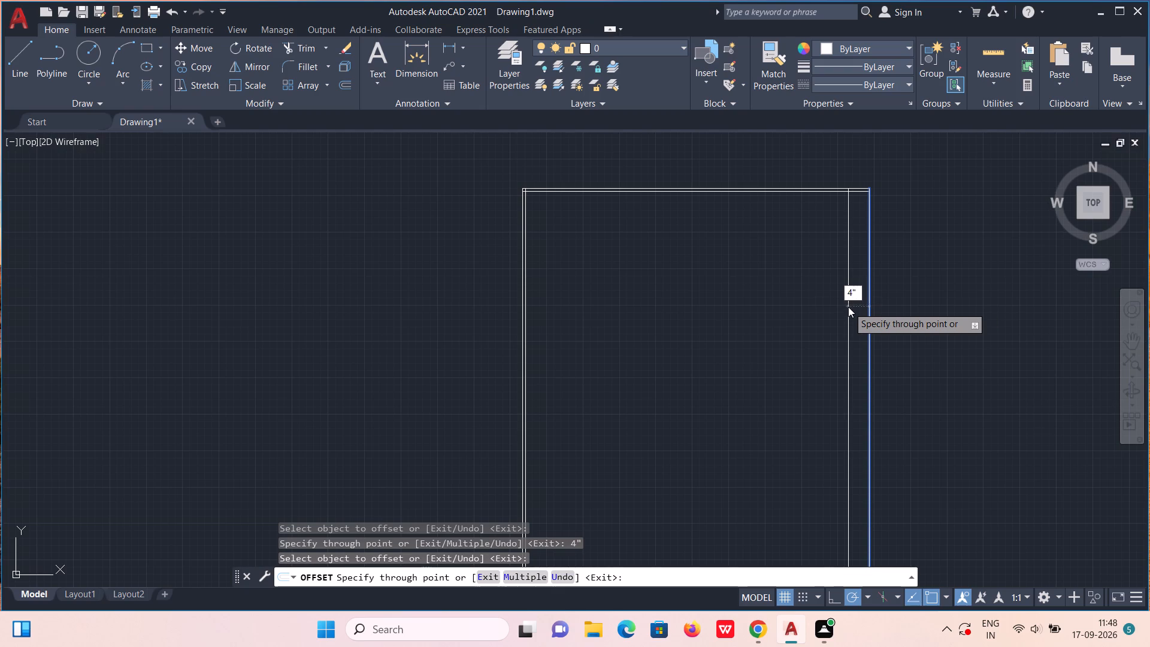
Offset the bottom boundary line 4" inward to complete the outer walls.
{"action": "scroll", "coordinate": [804, 347], "scroll_direction": "down", "scroll_amount": 2}
{"action": "middle_click_drag", "start_coordinate": [804, 359], "coordinate": [753, 205]}
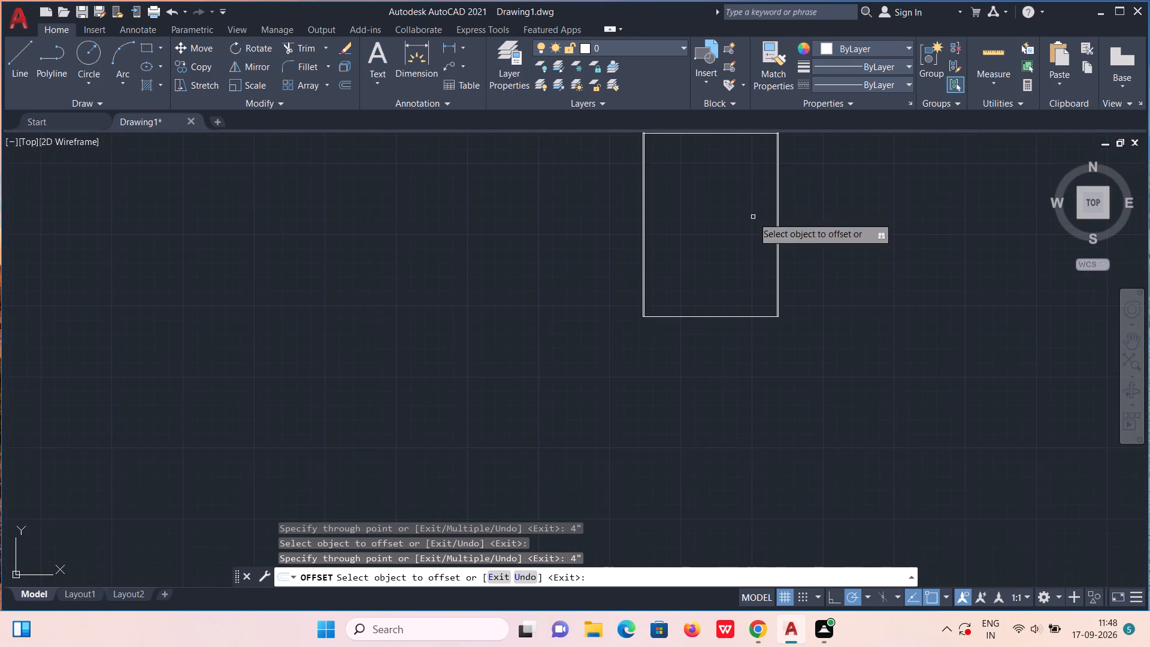
{"action": "scroll", "coordinate": [742, 232], "scroll_direction": "up", "scroll_amount": 2}
{"action": "left_click", "coordinate": [712, 437]}
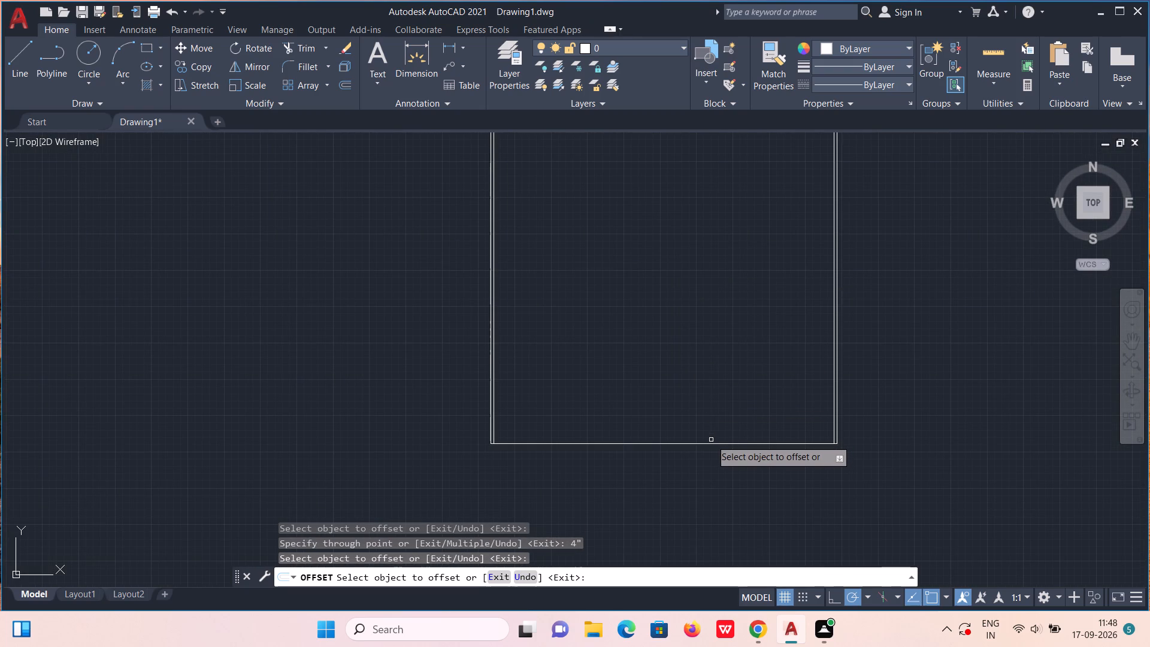
{"action": "left_click", "coordinate": [711, 443]}
{"action": "type", "text": "4\""}
{"action": "key", "text": "Return"}
Offset the left wall's inner line 5' to the right, and offset the new line 4" further right to form a vertical interior wall.
{"action": "middle_click_drag", "start_coordinate": [557, 273], "coordinate": [553, 407]}
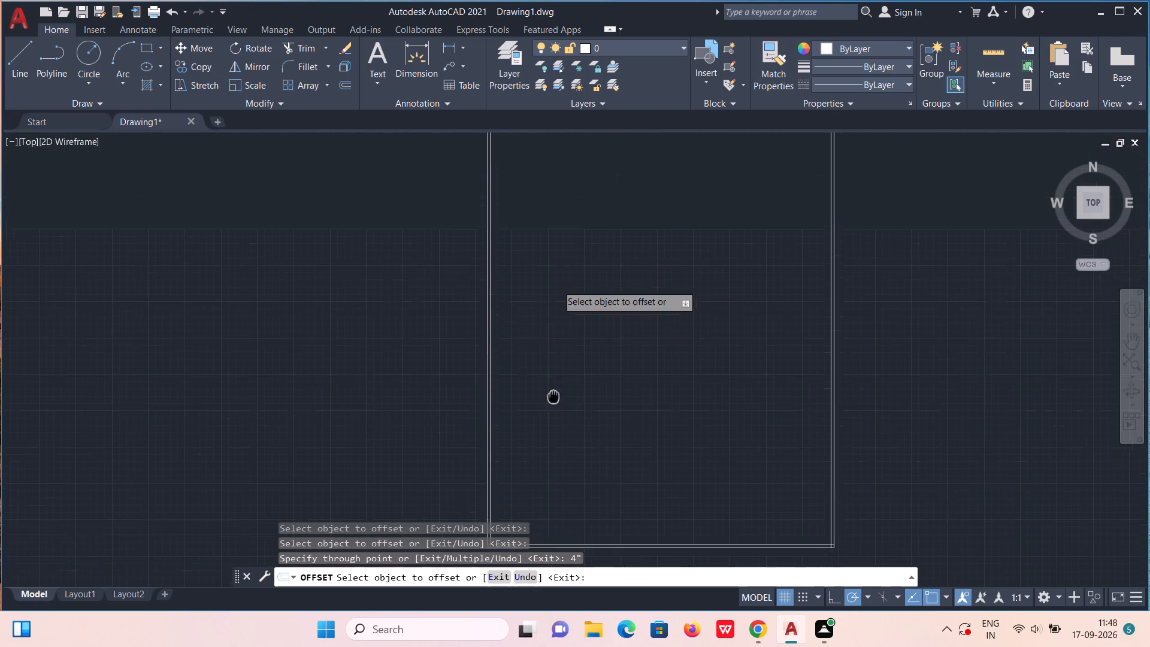
{"action": "middle_click_drag", "start_coordinate": [553, 407], "coordinate": [550, 480]}
{"action": "scroll", "coordinate": [549, 476], "scroll_direction": "up", "scroll_amount": 1}
{"action": "scroll", "coordinate": [543, 286], "scroll_direction": "down", "scroll_amount": 3}
{"action": "scroll", "coordinate": [543, 267], "scroll_direction": "up", "scroll_amount": 4}
{"action": "middle_click_drag", "start_coordinate": [542, 271], "coordinate": [522, 393]}
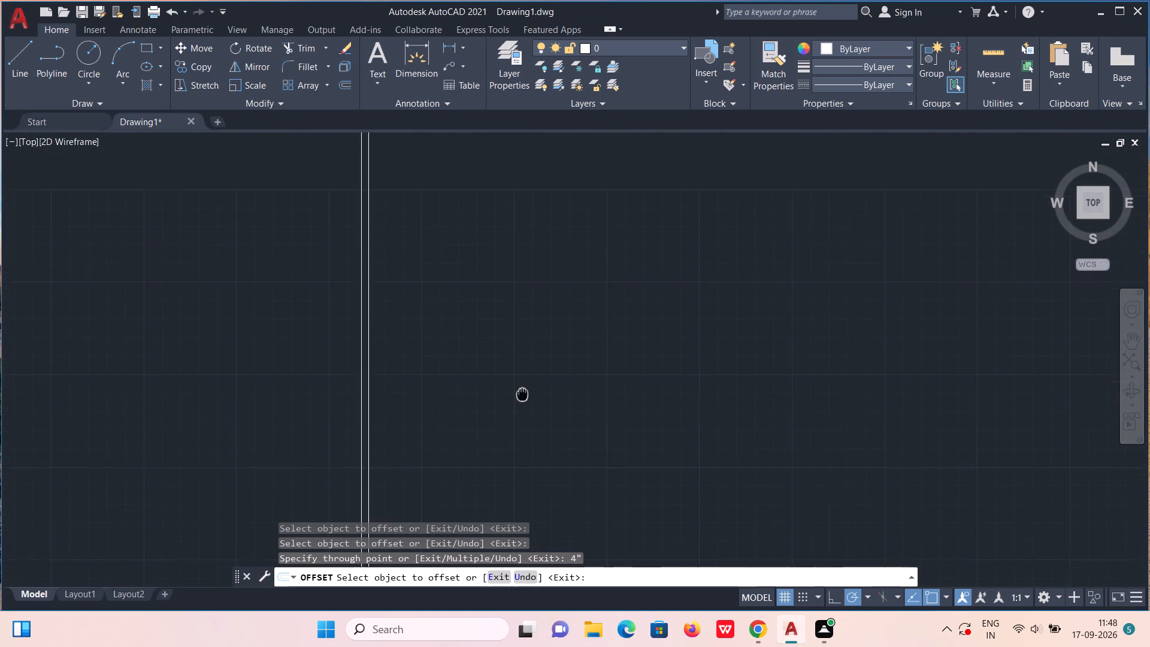
{"action": "middle_click_drag", "start_coordinate": [522, 393], "coordinate": [538, 486]}
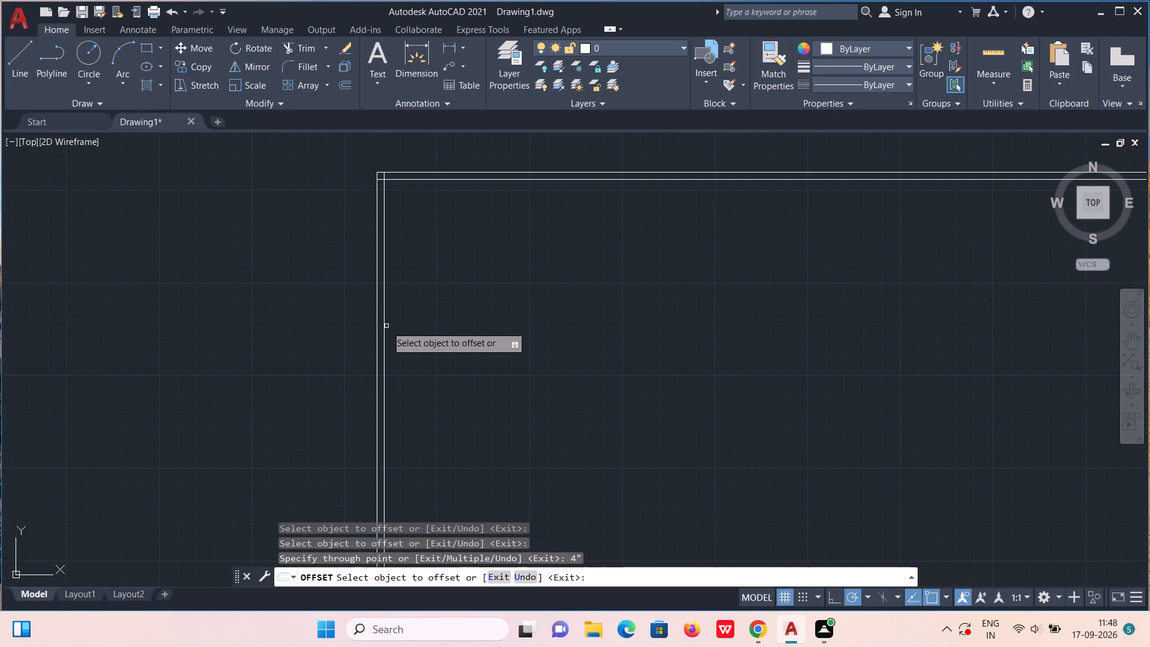
{"action": "left_click", "coordinate": [385, 332]}
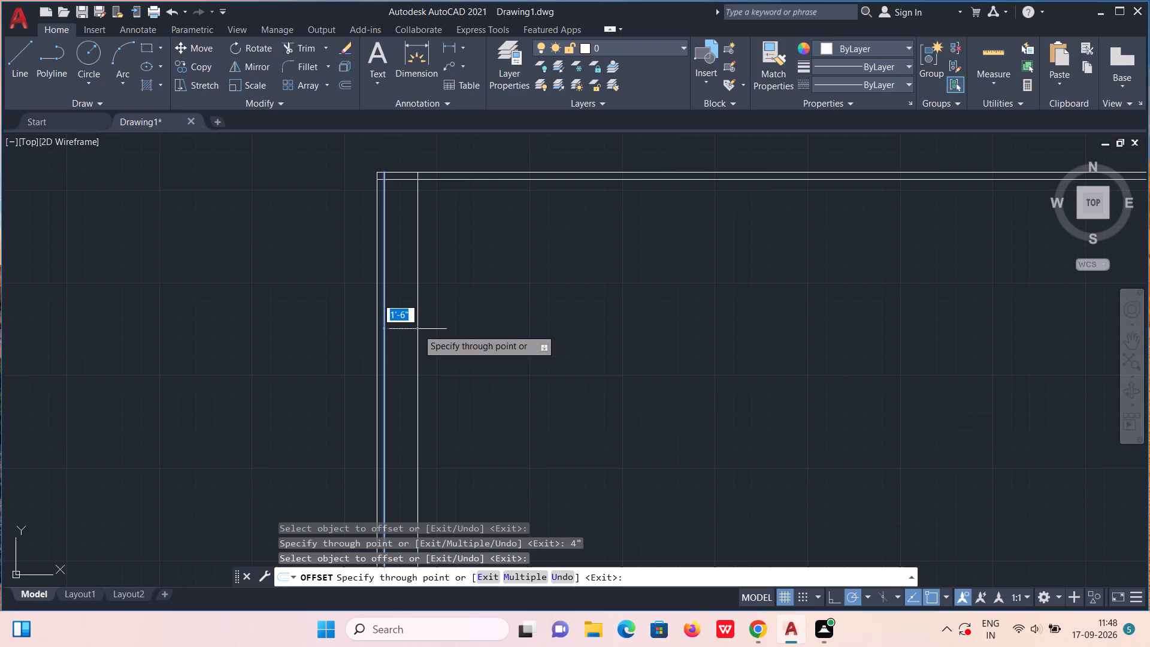
{"action": "type", "text": "5'"}
{"action": "key", "text": "Return"}
{"action": "left_click", "coordinate": [497, 306]}
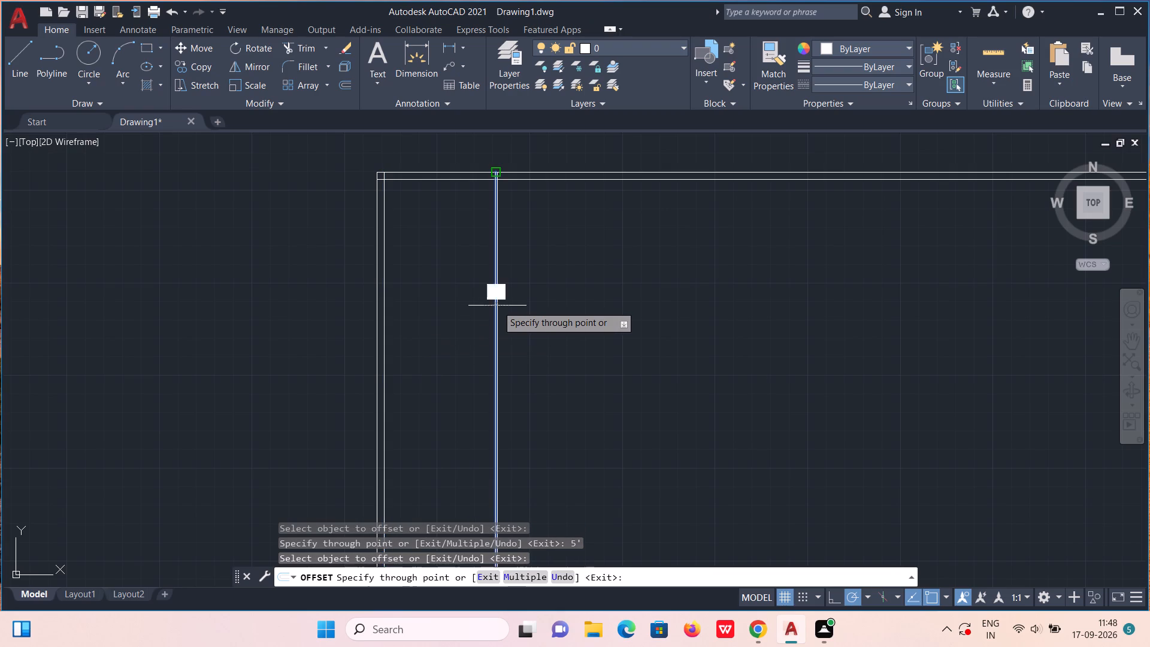
{"action": "type", "text": "4\""}
{"action": "key", "text": "Return"}
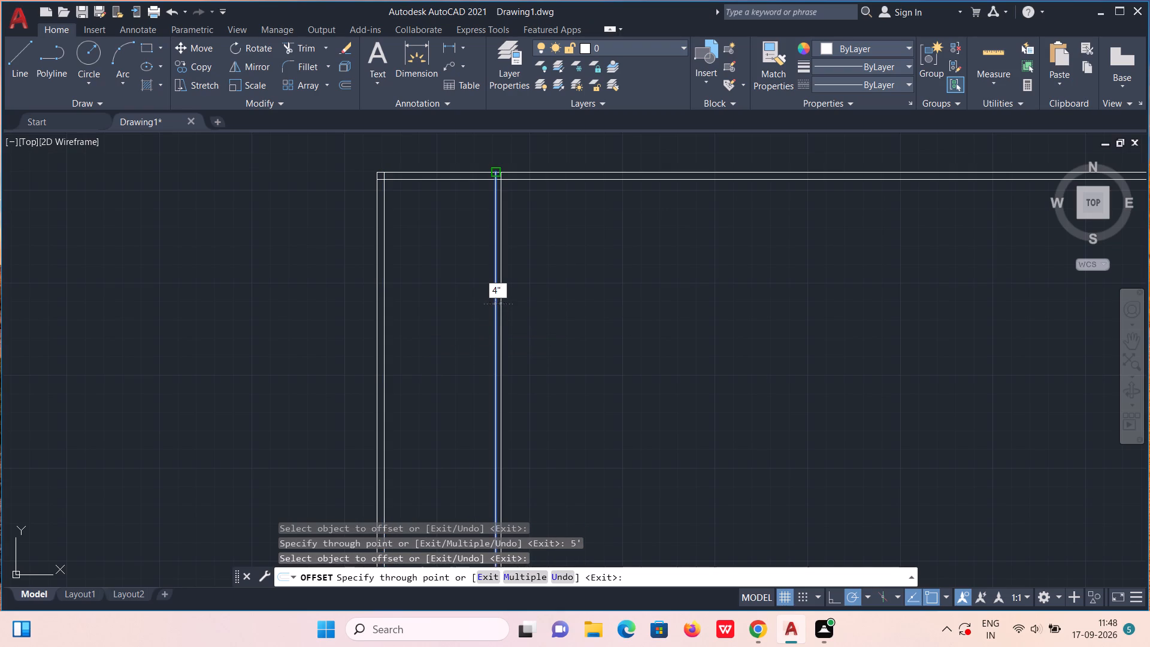
Offset the first interior wall's right line 12' to the right, and offset the new line 4" further to form a second vertical wall.
{"action": "left_click", "coordinate": [504, 316]}
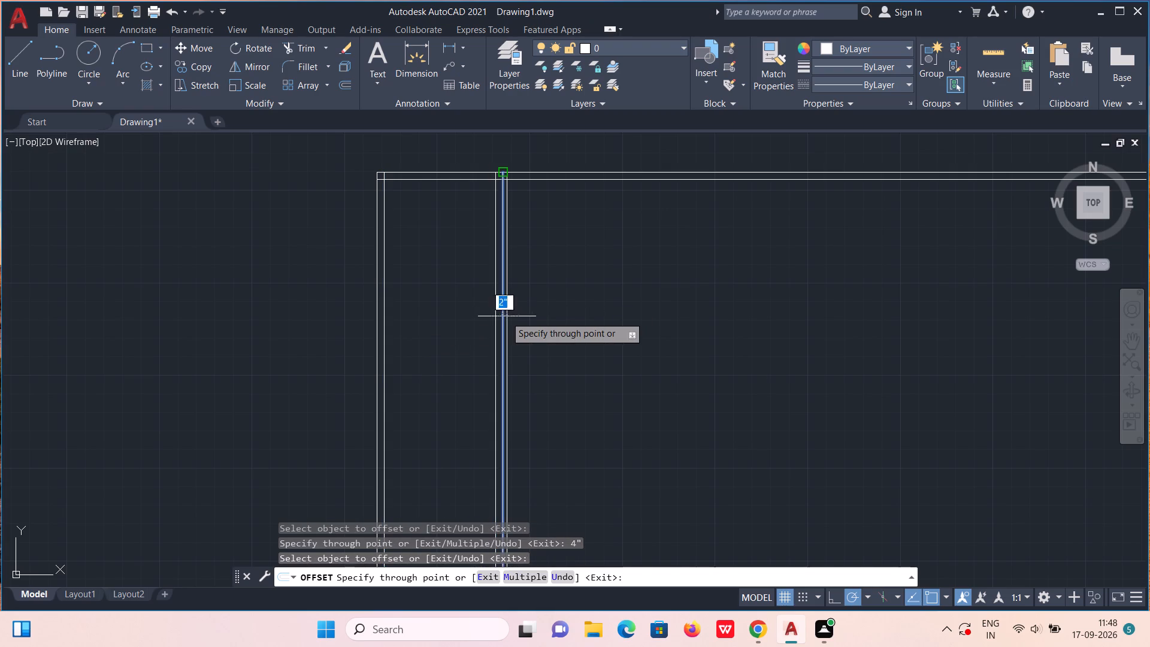
{"action": "type", "text": "112"}
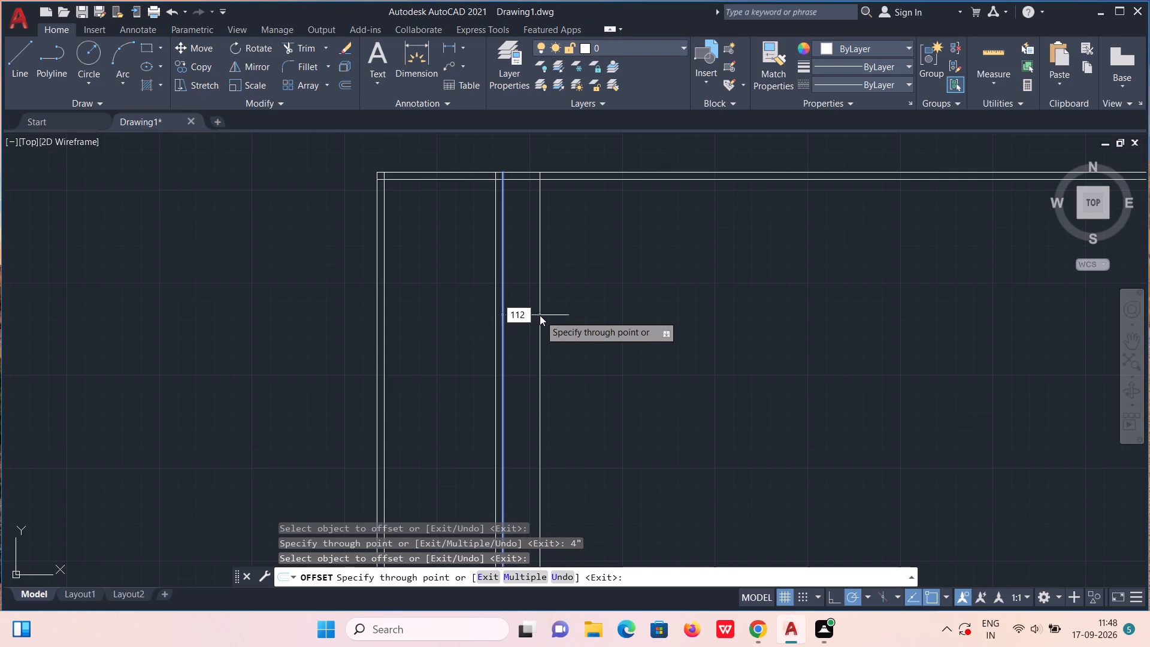
{"action": "key", "text": "BackSpace"}
{"action": "key", "text": "BackSpace"}
{"action": "type", "text": "2'"}
{"action": "key", "text": "Return"}
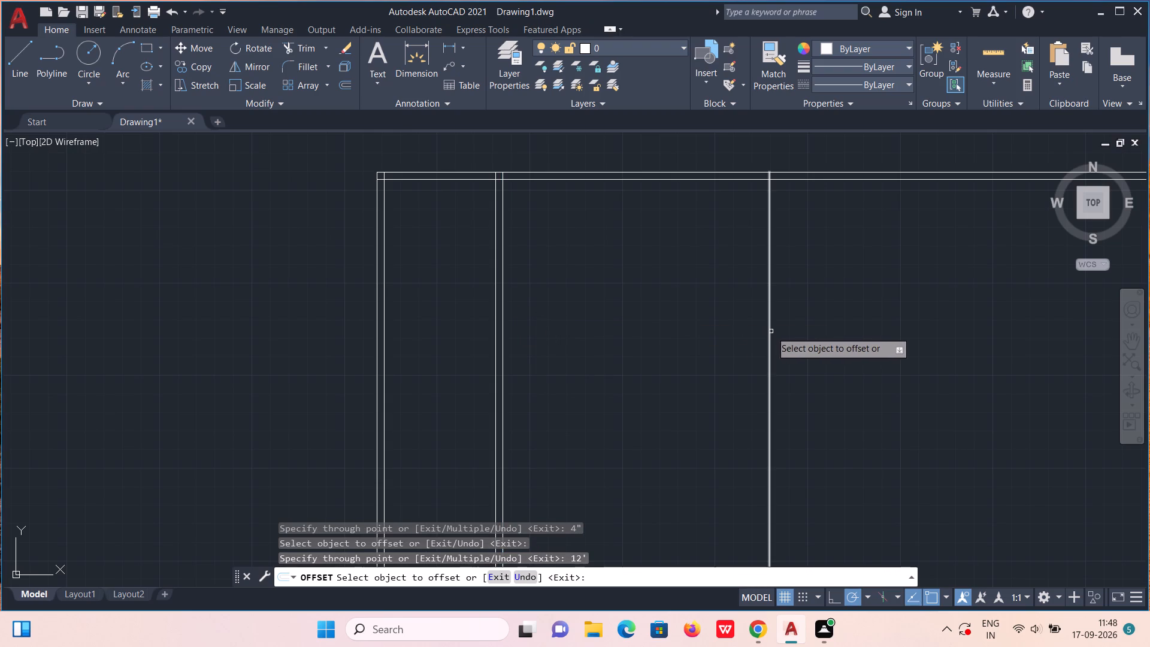
{"action": "left_click", "coordinate": [771, 331]}
{"action": "type", "text": "4\""}
{"action": "key", "text": "Return"}
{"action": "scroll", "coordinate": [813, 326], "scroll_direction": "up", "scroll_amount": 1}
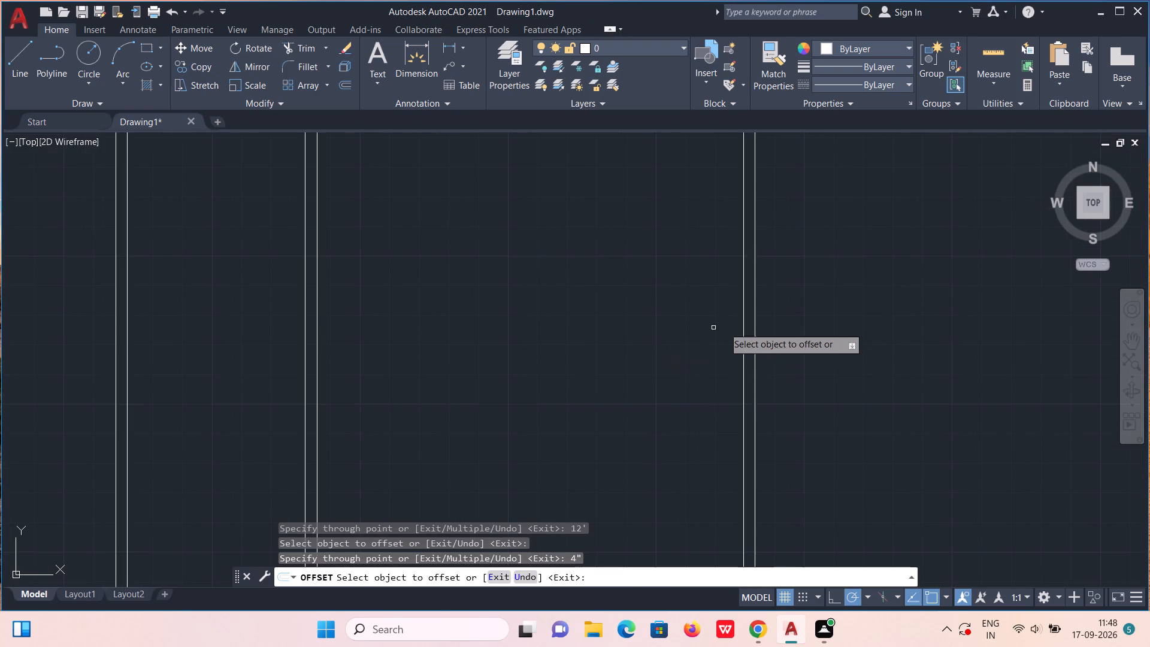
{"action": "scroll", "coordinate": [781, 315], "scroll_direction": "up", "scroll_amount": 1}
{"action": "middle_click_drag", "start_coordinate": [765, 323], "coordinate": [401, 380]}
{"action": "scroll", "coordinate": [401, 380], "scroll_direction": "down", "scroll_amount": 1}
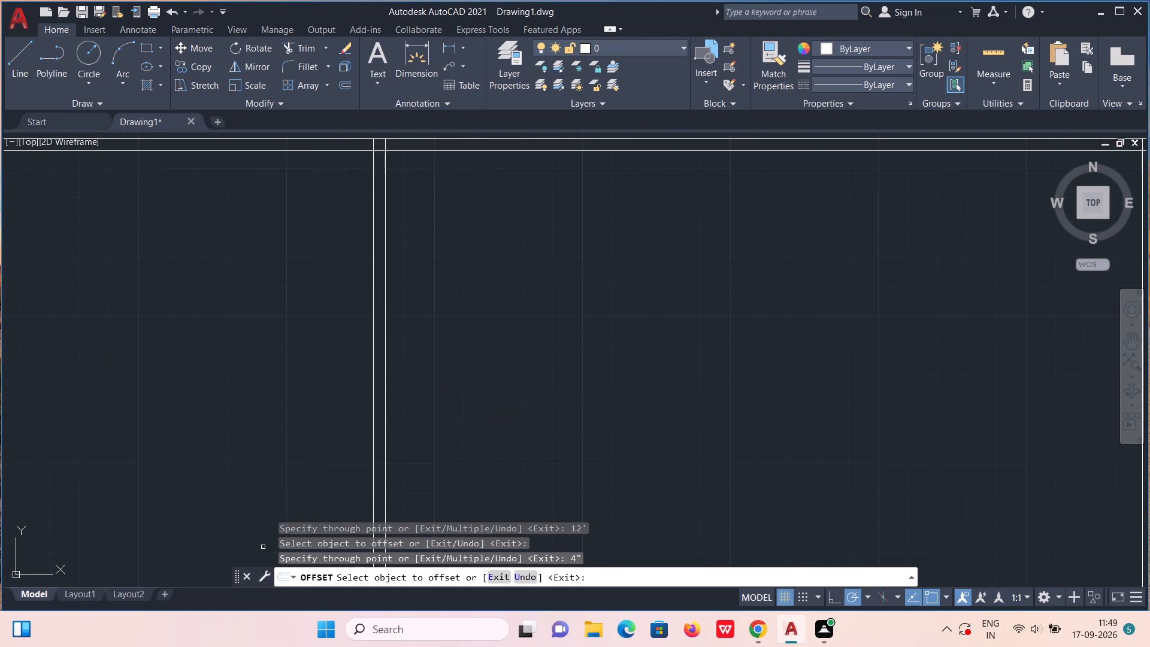
Offset the second interior wall's right line 10' to the right, and offset the new line 4" further to form a third vertical wall.
{"action": "middle_click_drag", "start_coordinate": [471, 288], "coordinate": [339, 341]}
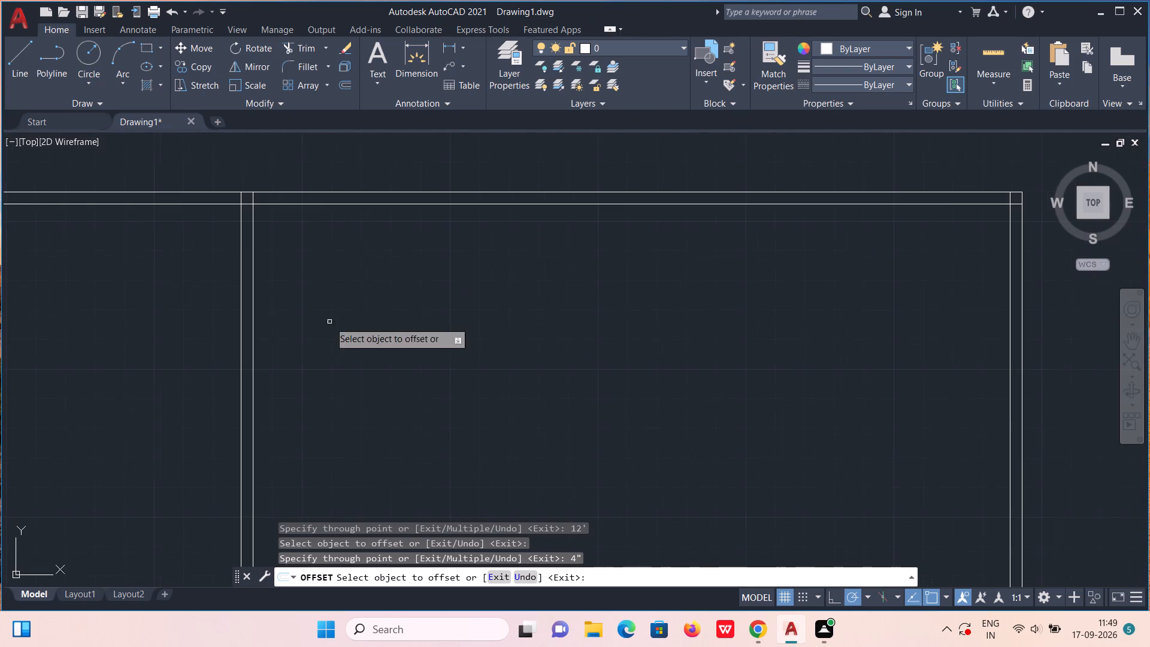
{"action": "left_click", "coordinate": [254, 332]}
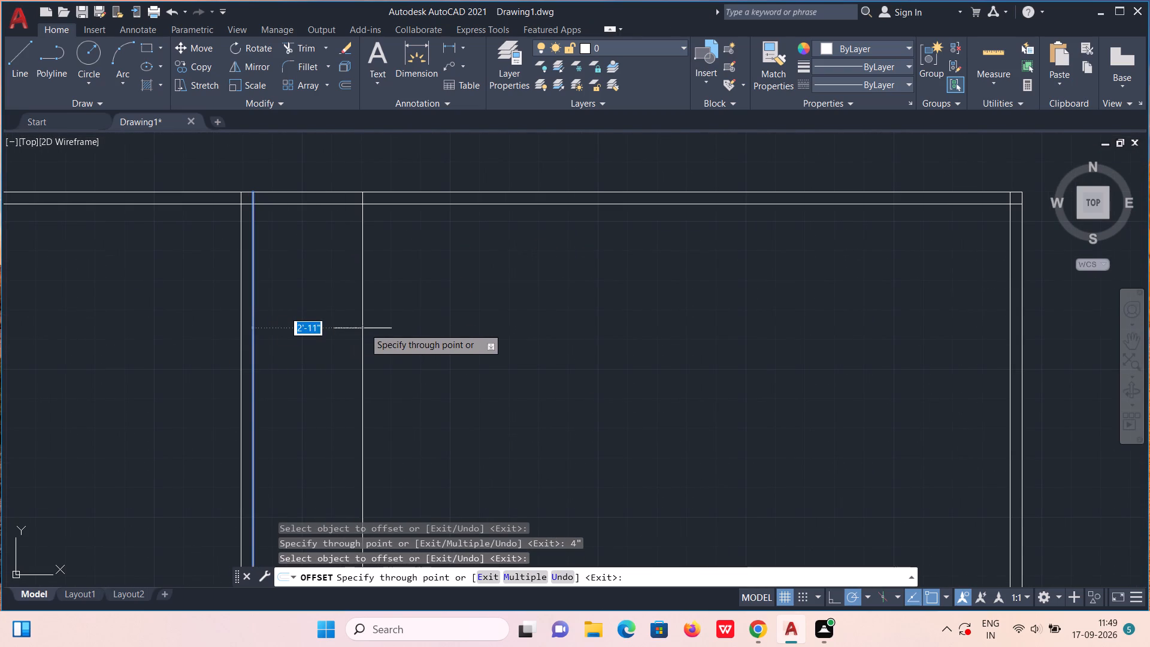
{"action": "type", "text": "10'"}
{"action": "key", "text": "Return"}
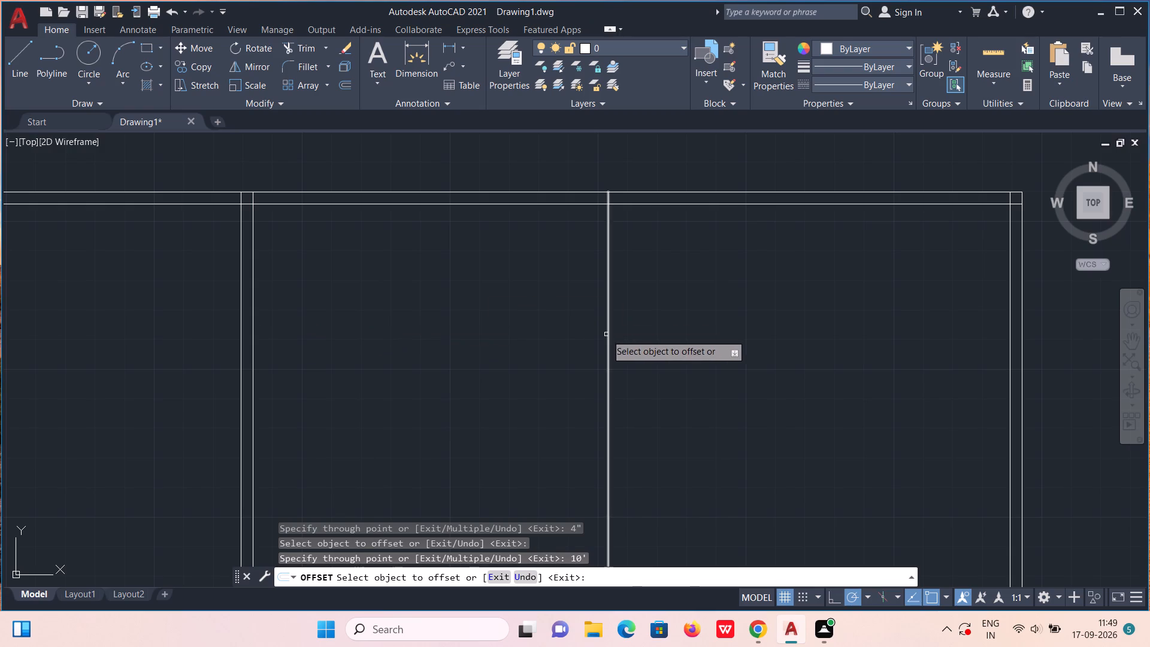
{"action": "left_click", "coordinate": [606, 334]}
{"action": "type", "text": "4\""}
{"action": "key", "text": "Return"}
Measure the clear width between the third vertical wall and the right outer wall.
{"action": "left_click", "coordinate": [994, 46]}
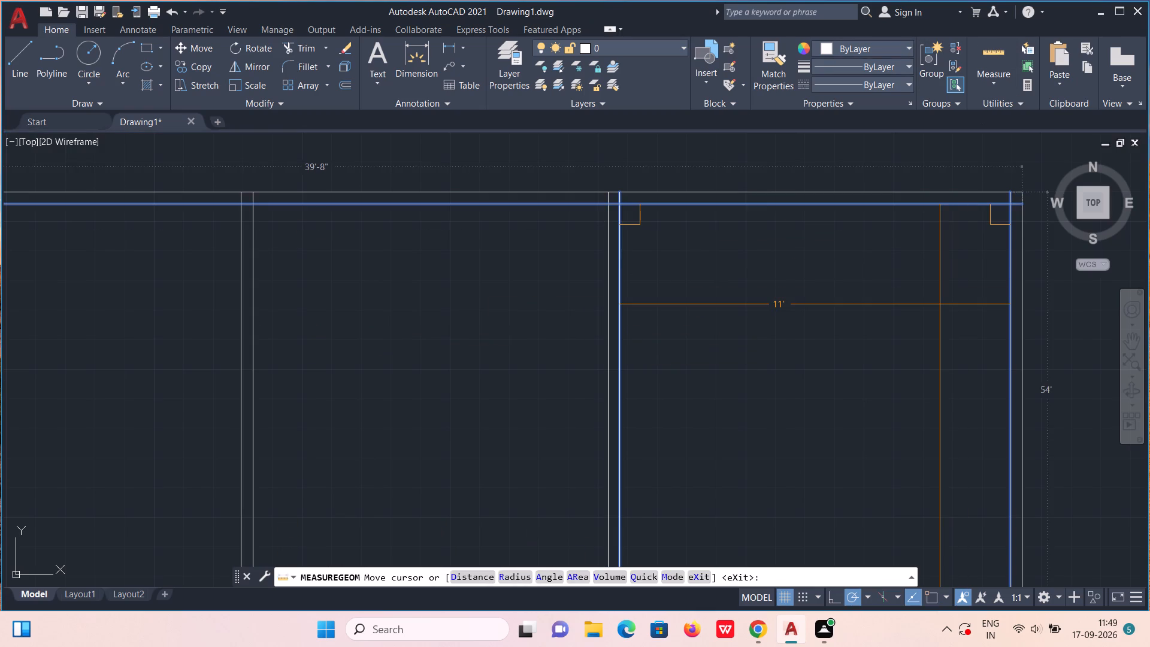
{"action": "key", "text": "Escape"}
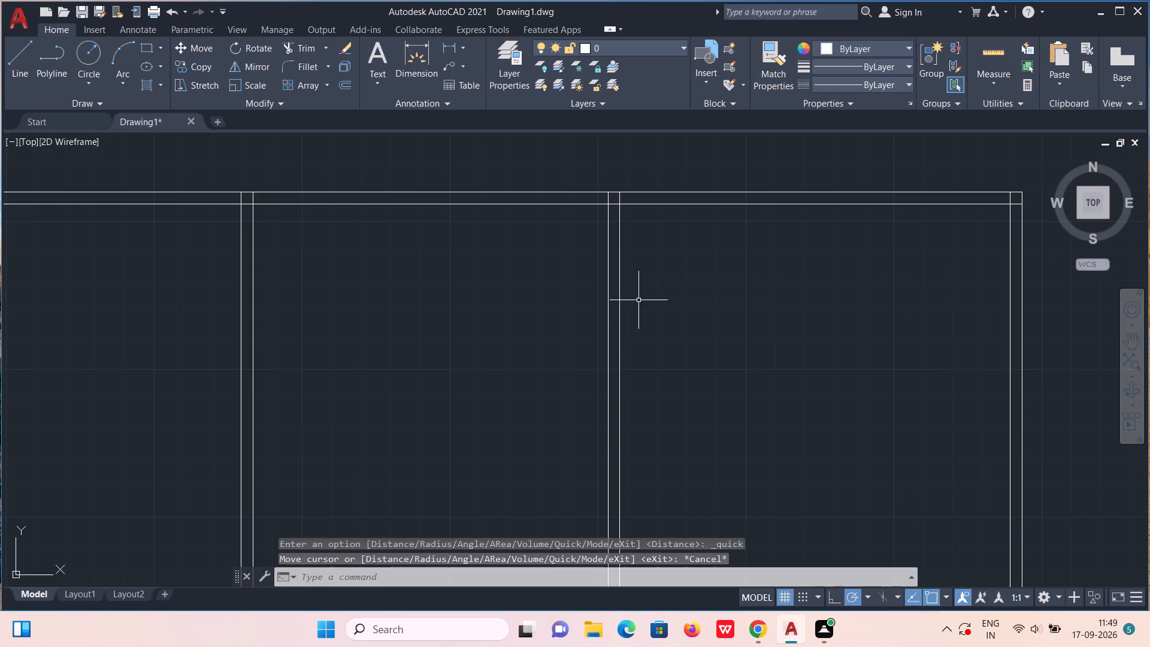
Offset the third vertical wall's right line 11' to the right using the Through option.
{"action": "left_click", "coordinate": [345, 86]}
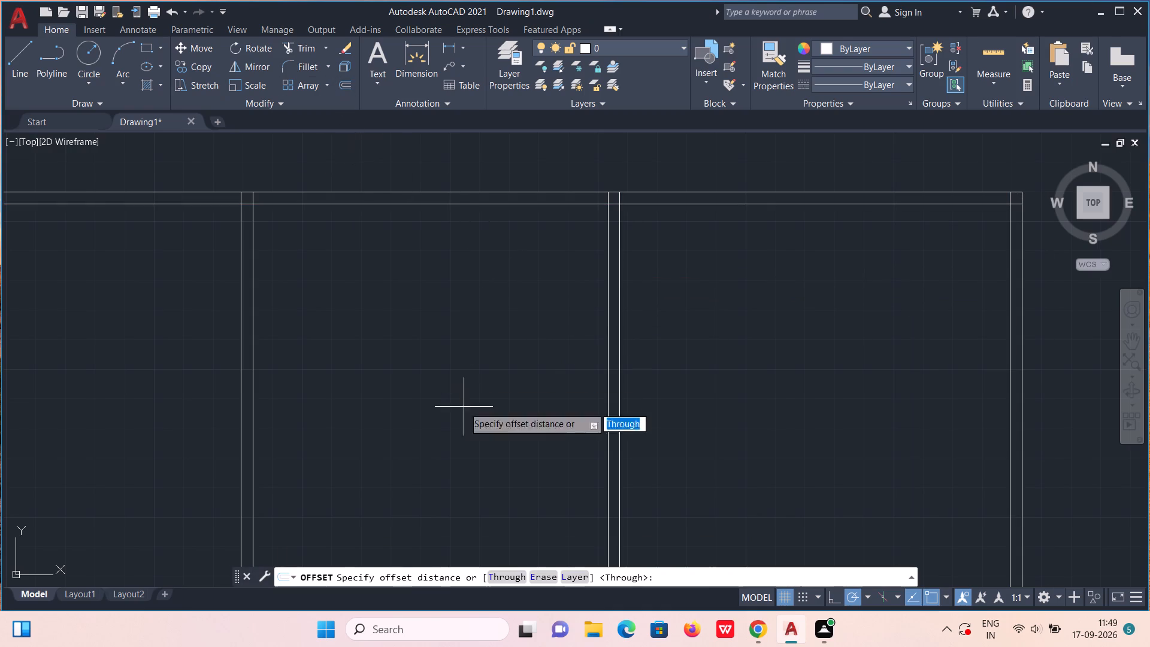
{"action": "left_click", "coordinate": [510, 581]}
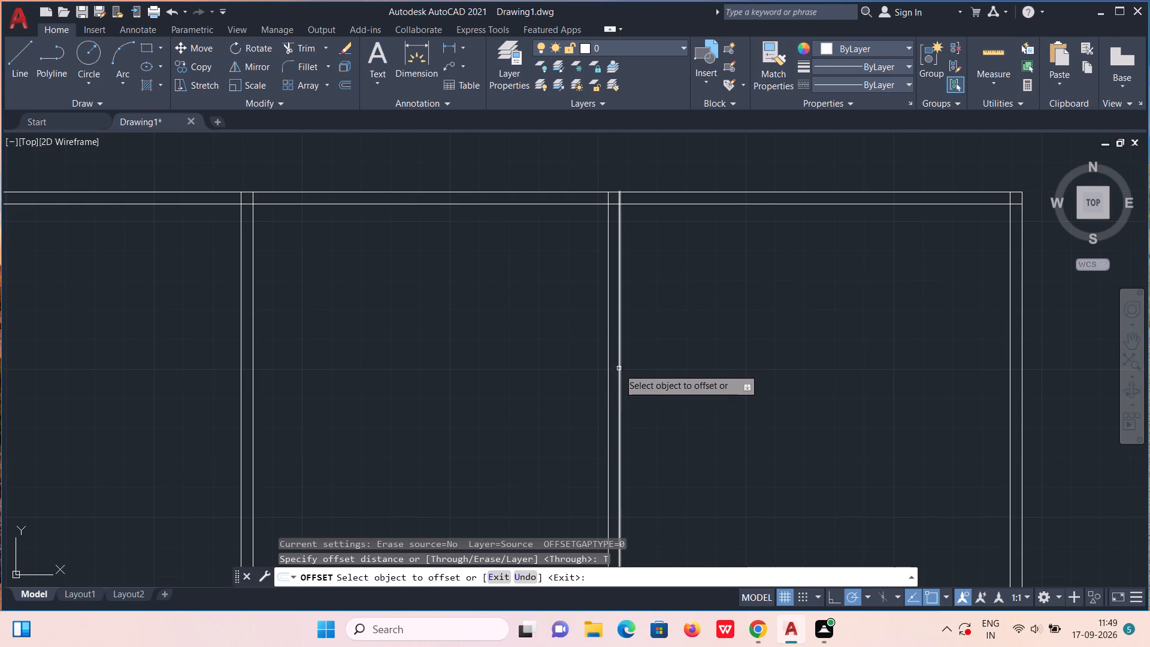
{"action": "left_click", "coordinate": [620, 367]}
{"action": "type", "text": "11"}
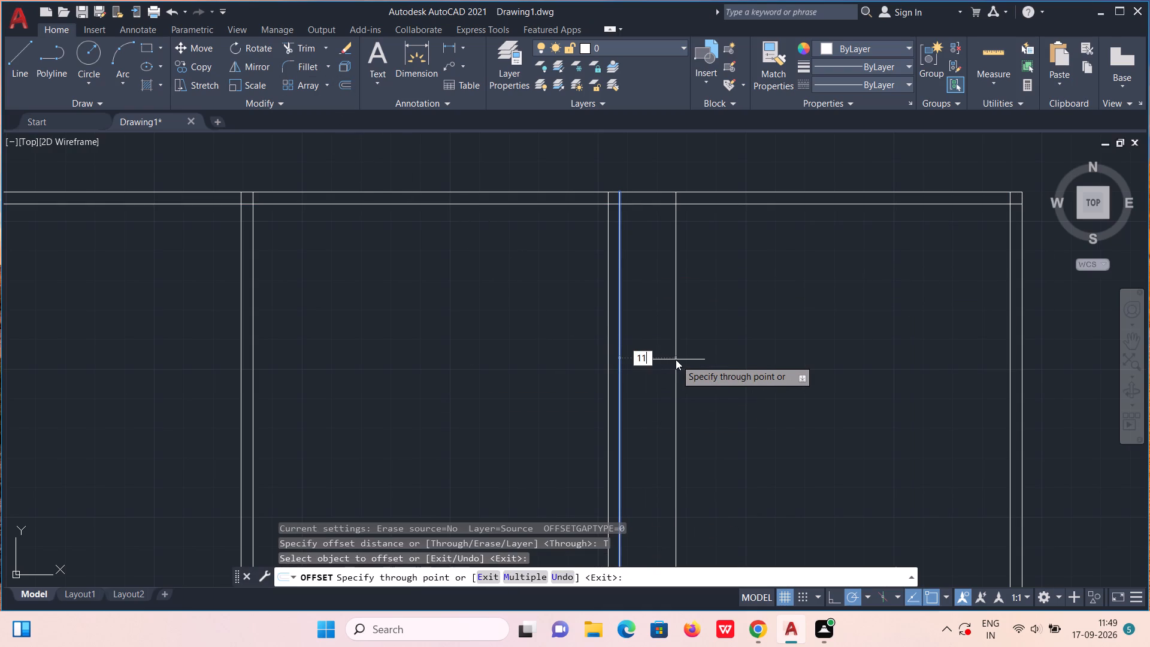
{"action": "key", "text": "apostrophe"}
{"action": "key", "text": "Return"}
Offset the top wall's inner line 11' downward, and offset the new line 4" further to form the first horizontal interior wall.
{"action": "scroll", "coordinate": [677, 360], "scroll_direction": "down", "scroll_amount": 4}
{"action": "middle_click_drag", "start_coordinate": [683, 433], "coordinate": [680, 433]}
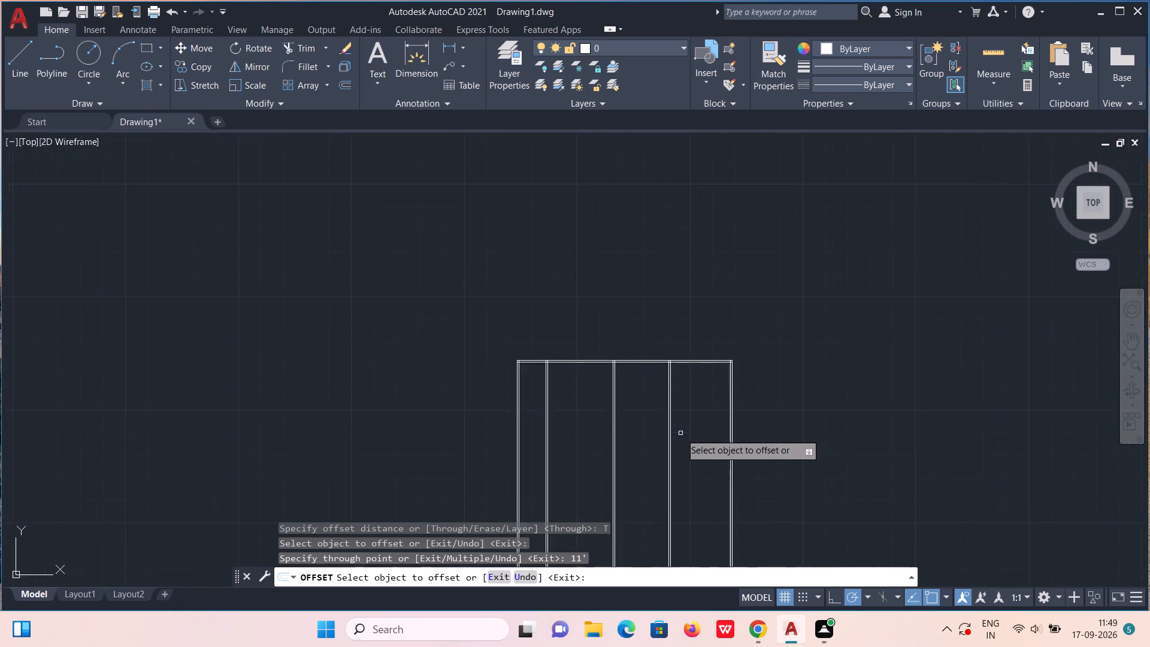
{"action": "middle_click_drag", "start_coordinate": [680, 433], "coordinate": [674, 335]}
{"action": "scroll", "coordinate": [662, 319], "scroll_direction": "up", "scroll_amount": 1}
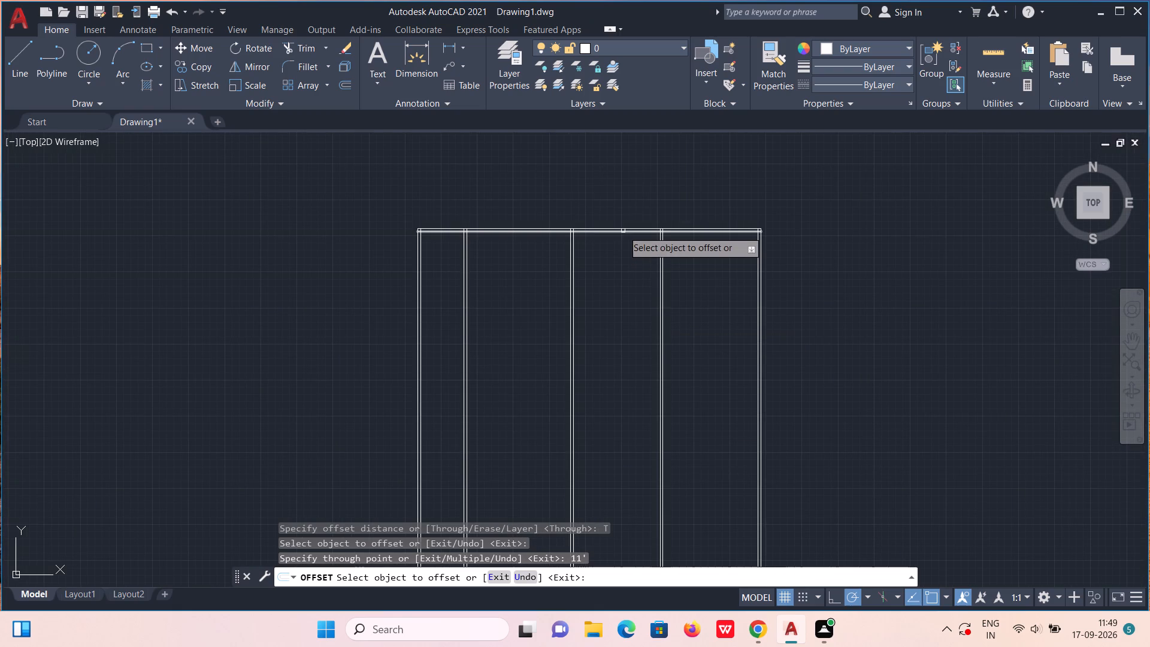
{"action": "left_click", "coordinate": [623, 230]}
{"action": "scroll", "coordinate": [624, 258], "scroll_direction": "up", "scroll_amount": 1}
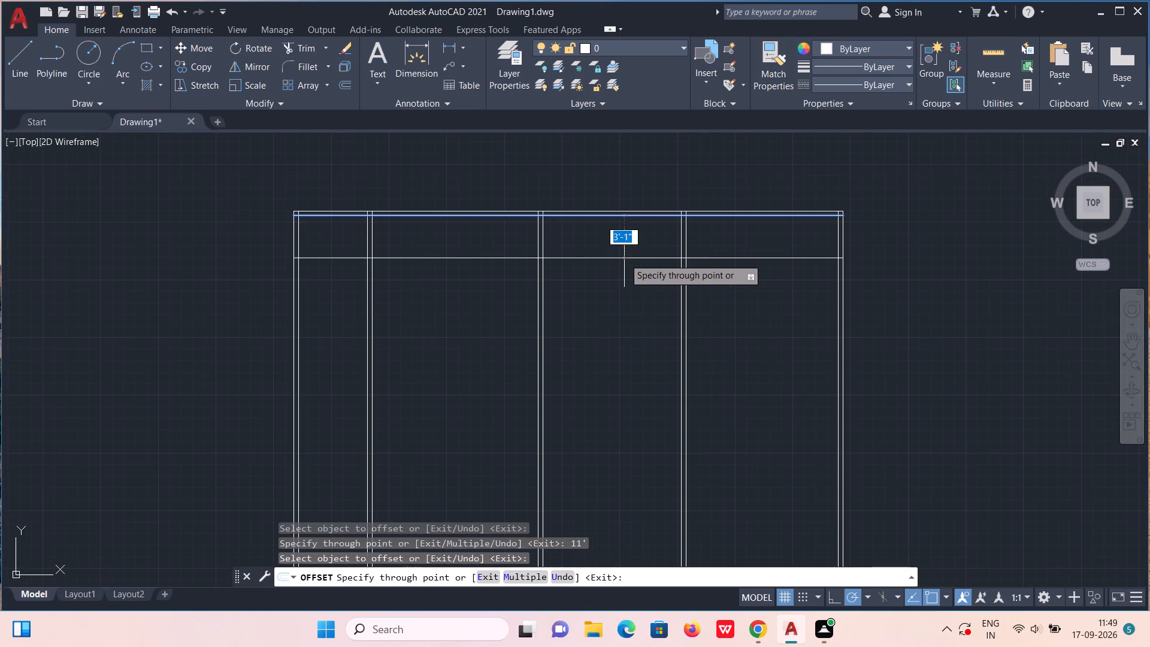
{"action": "scroll", "coordinate": [624, 258], "scroll_direction": "up", "scroll_amount": 1}
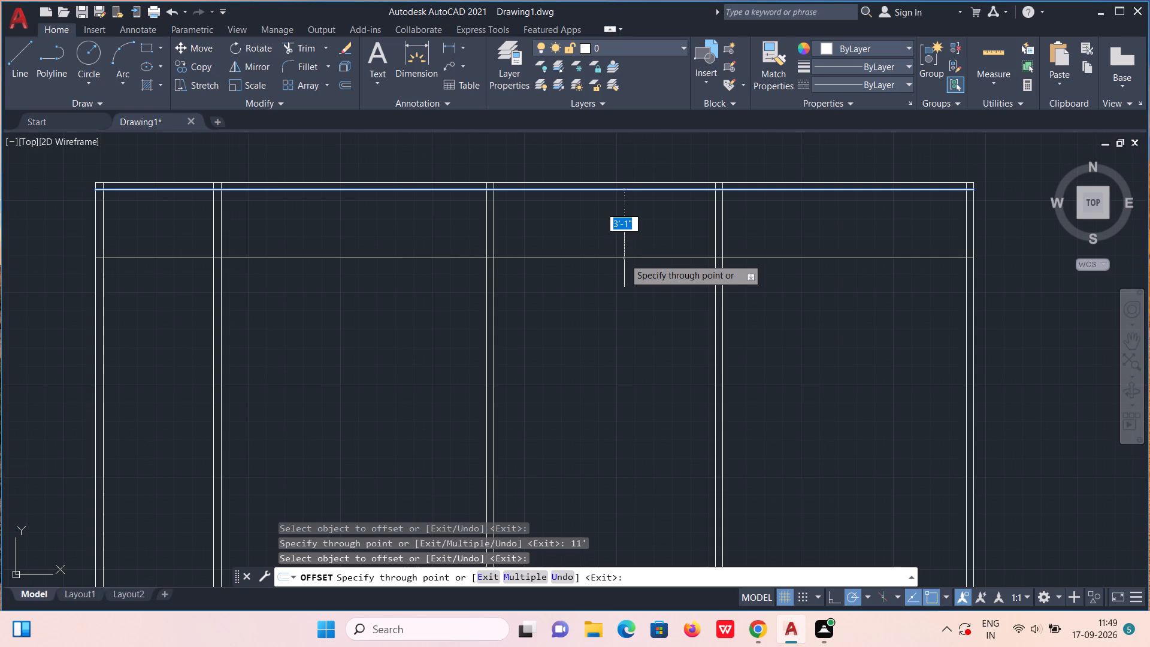
{"action": "type", "text": "11"}
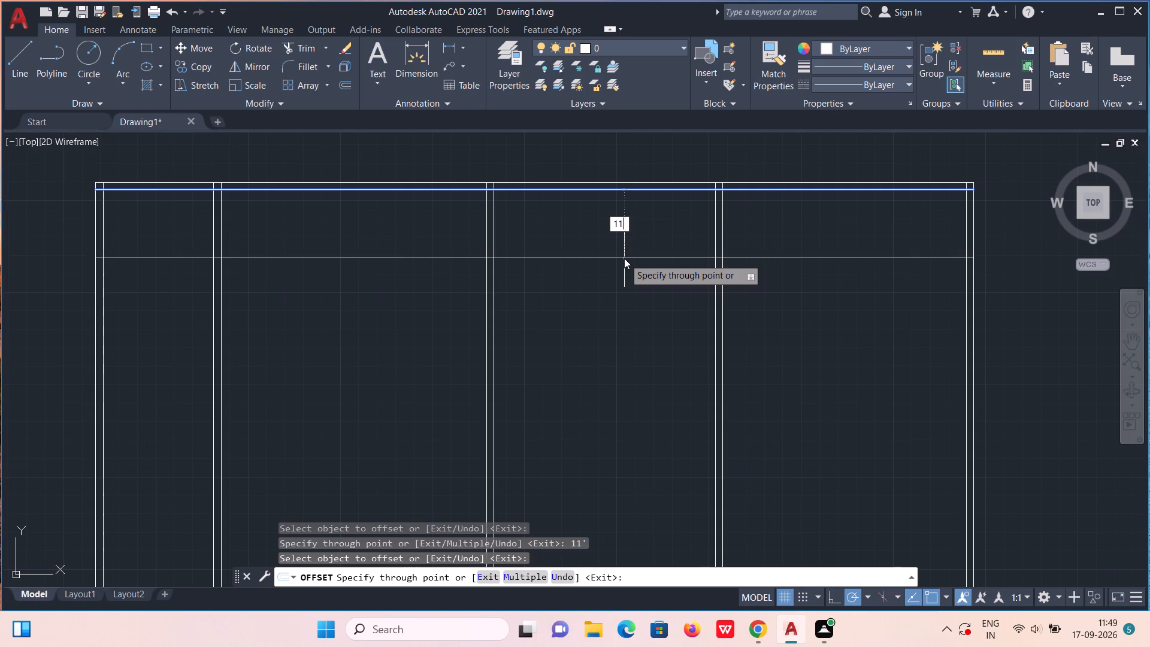
{"action": "key", "text": "apostrophe"}
{"action": "key", "text": "Return"}
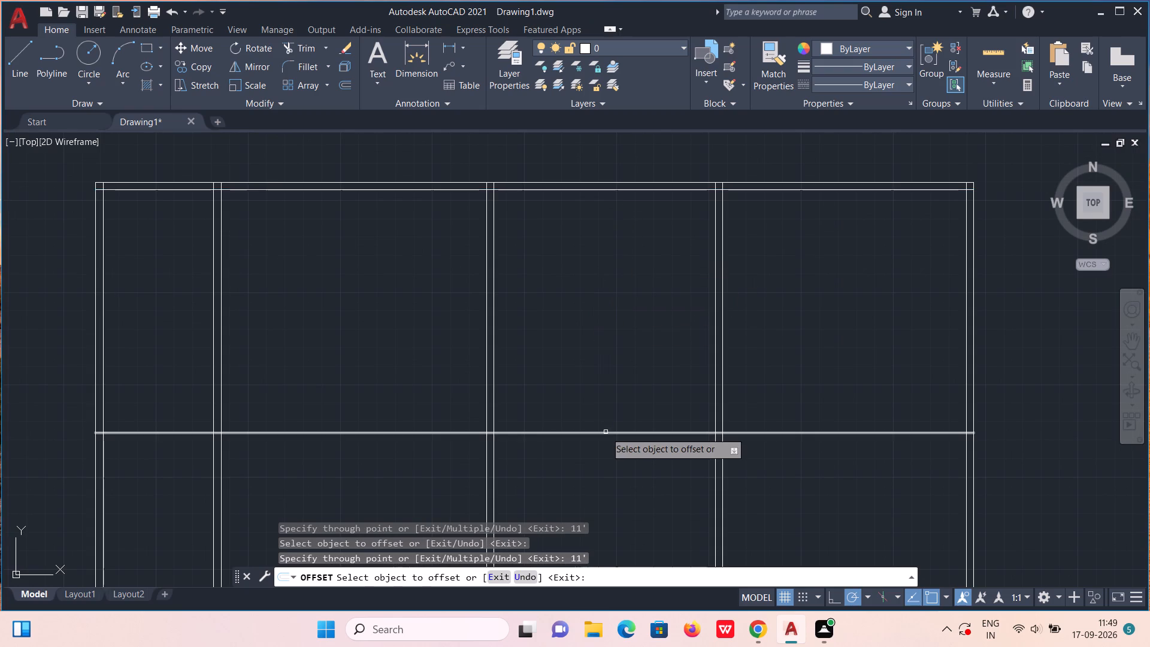
{"action": "left_click", "coordinate": [606, 432]}
{"action": "type", "text": "4\""}
{"action": "key", "text": "Return"}
Offset the first horizontal wall's lower line 10' downward, and offset the new line 4" further to form a second horizontal wall.
{"action": "middle_click_drag", "start_coordinate": [607, 451], "coordinate": [653, 334]}
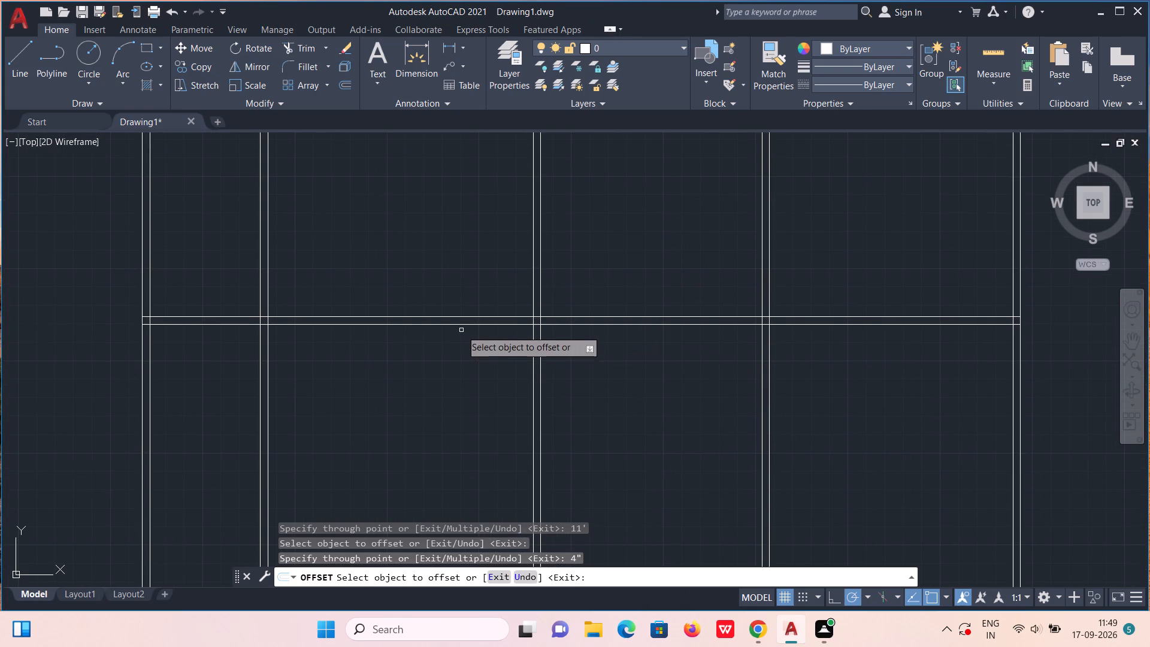
{"action": "left_click", "coordinate": [462, 325]}
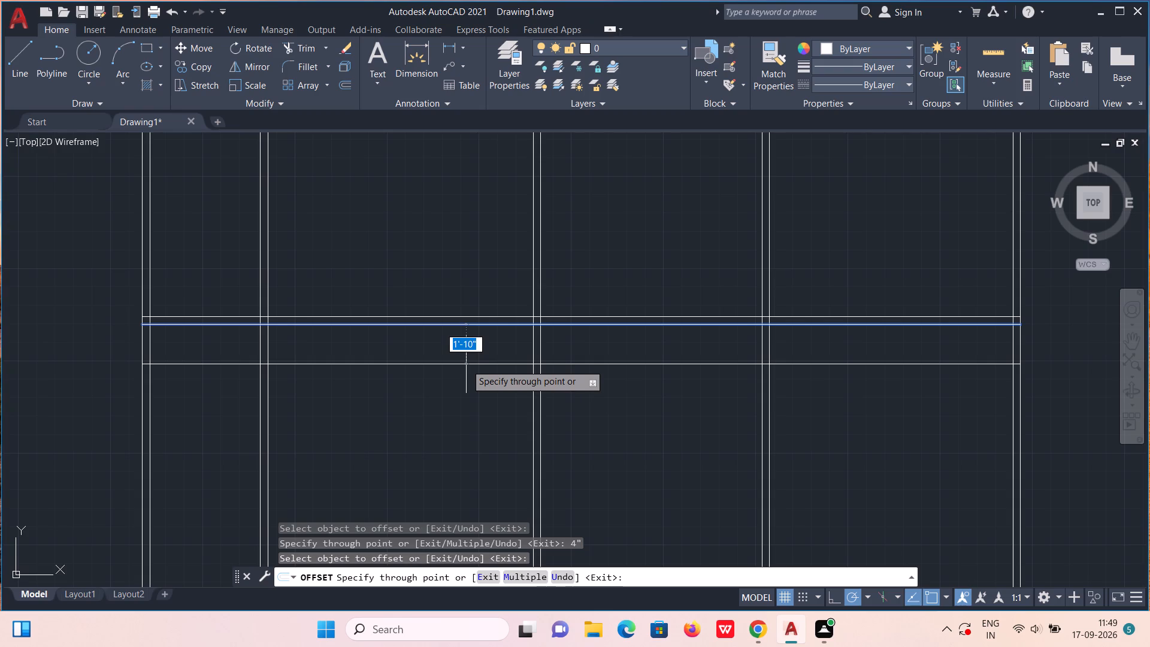
{"action": "key", "text": "1"}
{"action": "key", "text": "0"}
{"action": "key", "text": "apostrophe"}
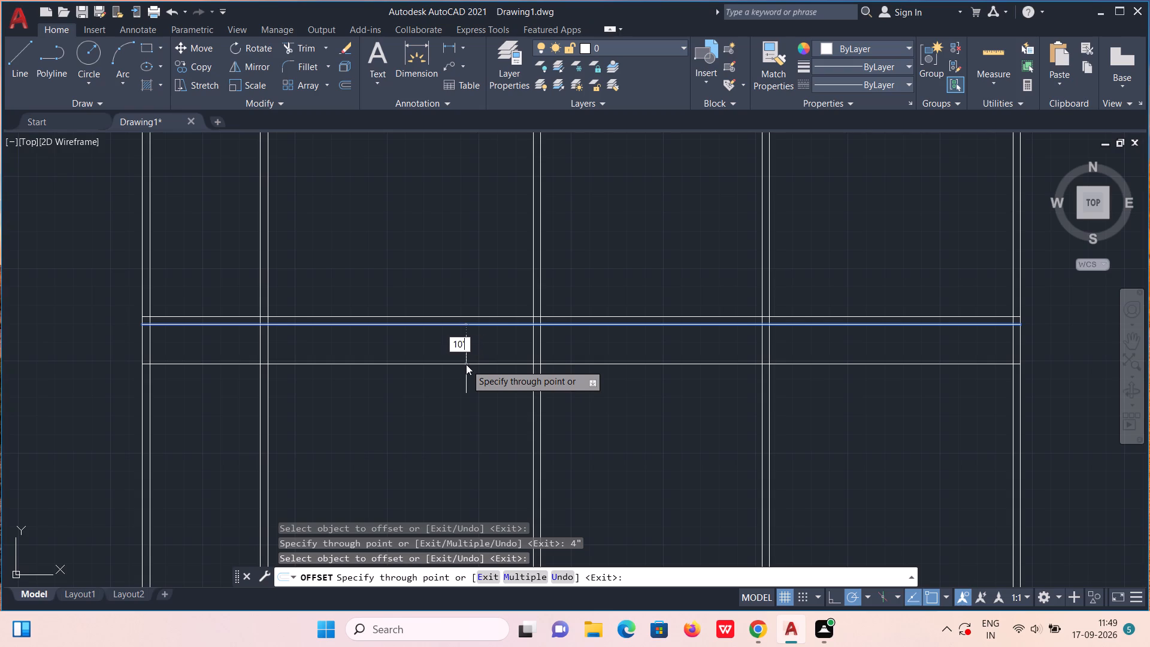
{"action": "key", "text": "Return"}
{"action": "scroll", "coordinate": [456, 383], "scroll_direction": "down", "scroll_amount": 2}
{"action": "middle_click_drag", "start_coordinate": [465, 386], "coordinate": [455, 281]}
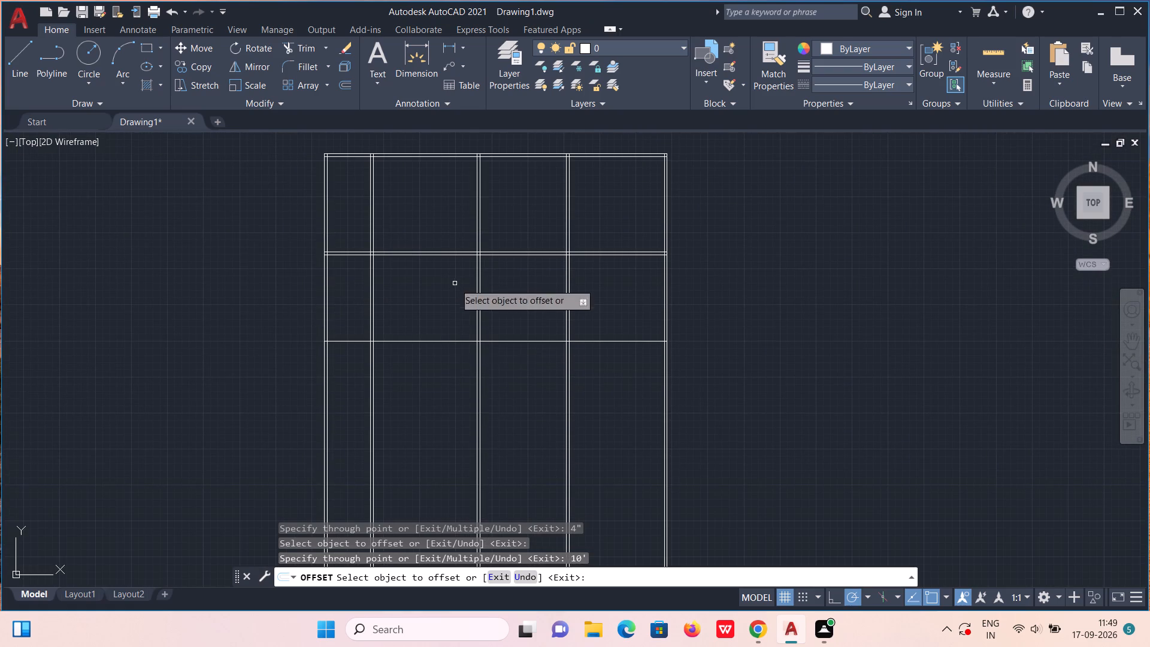
{"action": "left_click", "coordinate": [448, 341]}
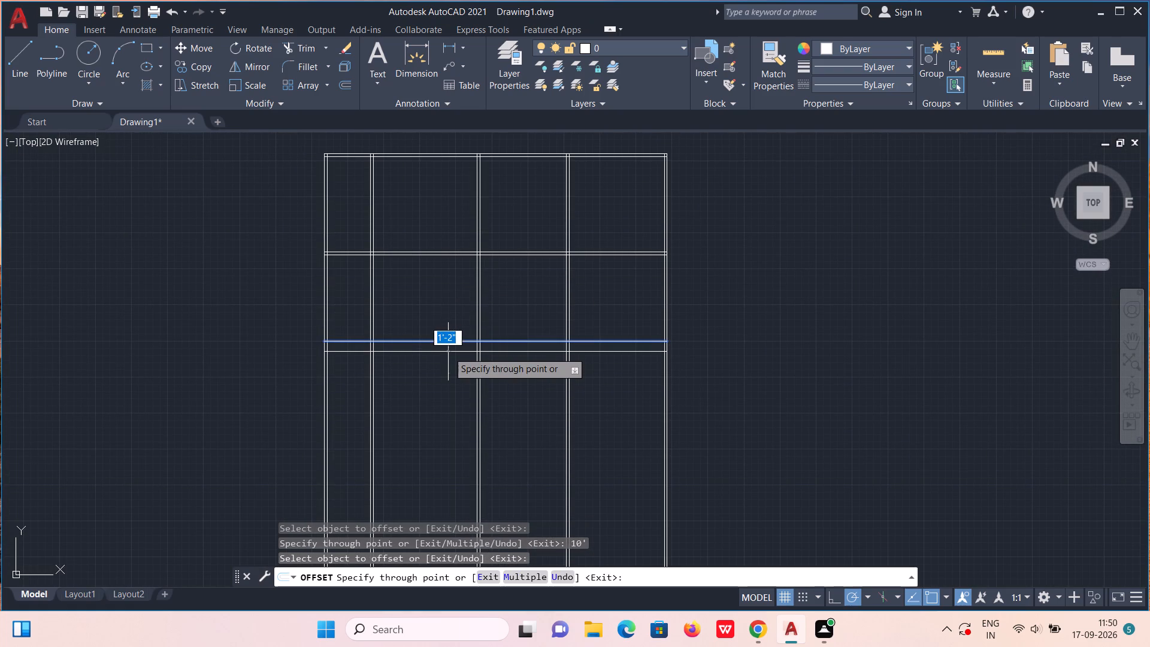
{"action": "type", "text": "4\""}
{"action": "key", "text": "Return"}
Offset the second horizontal wall's lower line 9'6" downward, and offset the new line 4" further to form a third horizontal wall.
{"action": "middle_click_drag", "start_coordinate": [453, 412], "coordinate": [471, 308]}
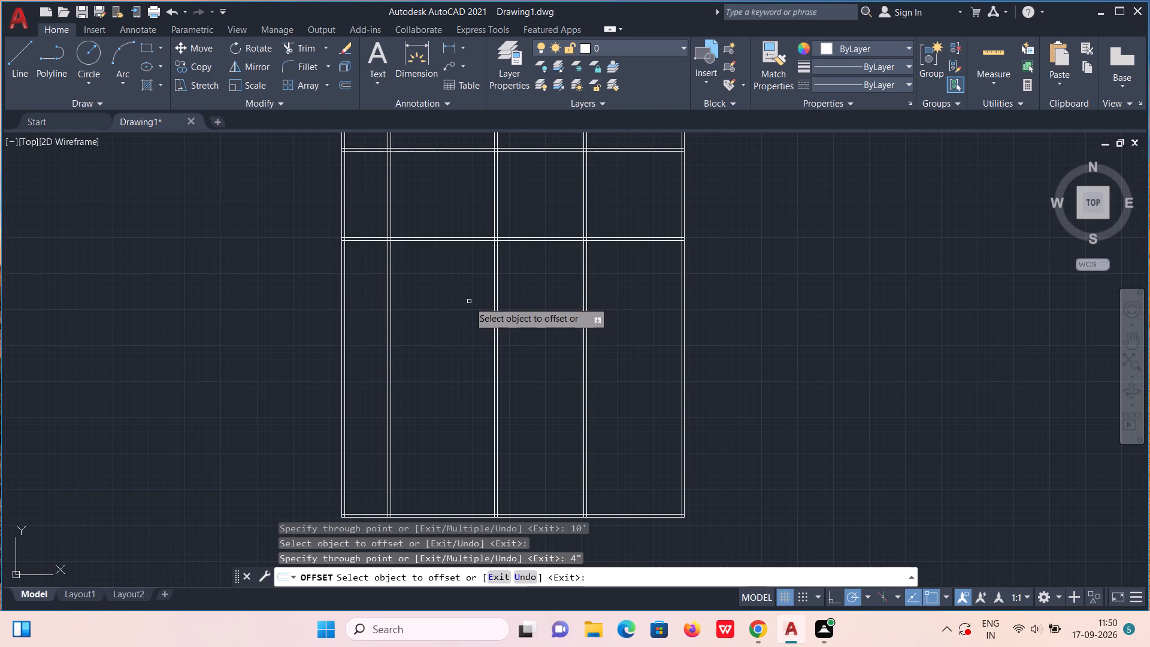
{"action": "scroll", "coordinate": [469, 301], "scroll_direction": "up", "scroll_amount": 1}
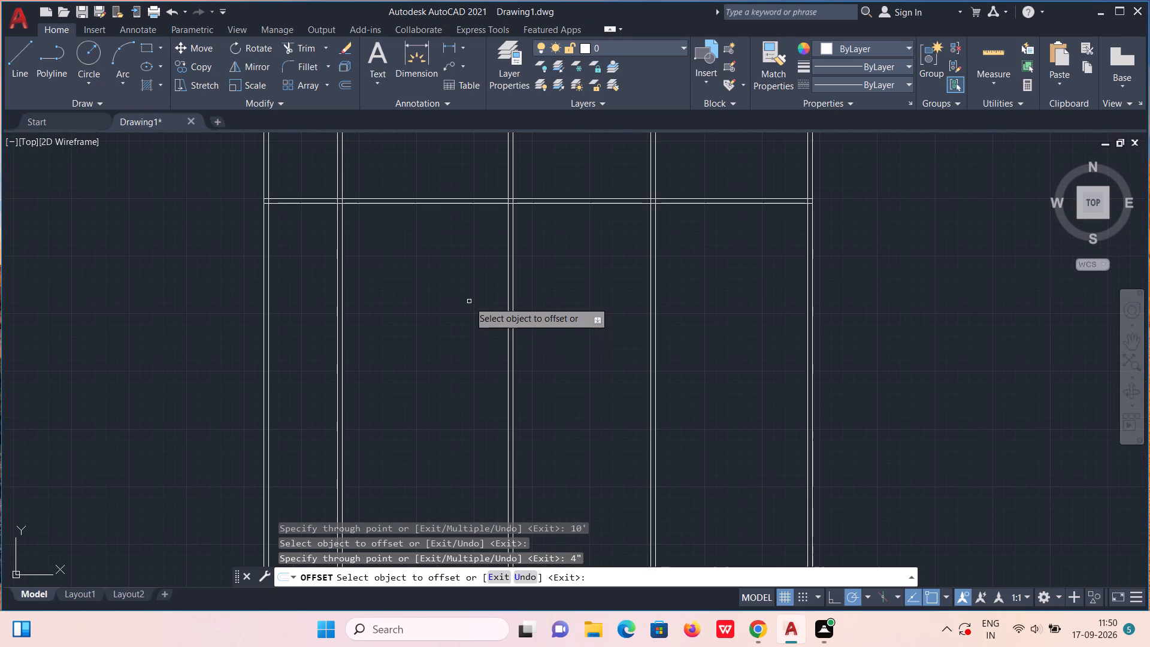
{"action": "scroll", "coordinate": [469, 301], "scroll_direction": "up", "scroll_amount": 1}
{"action": "scroll", "coordinate": [469, 301], "scroll_direction": "down", "scroll_amount": 1}
{"action": "middle_click_drag", "start_coordinate": [467, 282], "coordinate": [477, 297]}
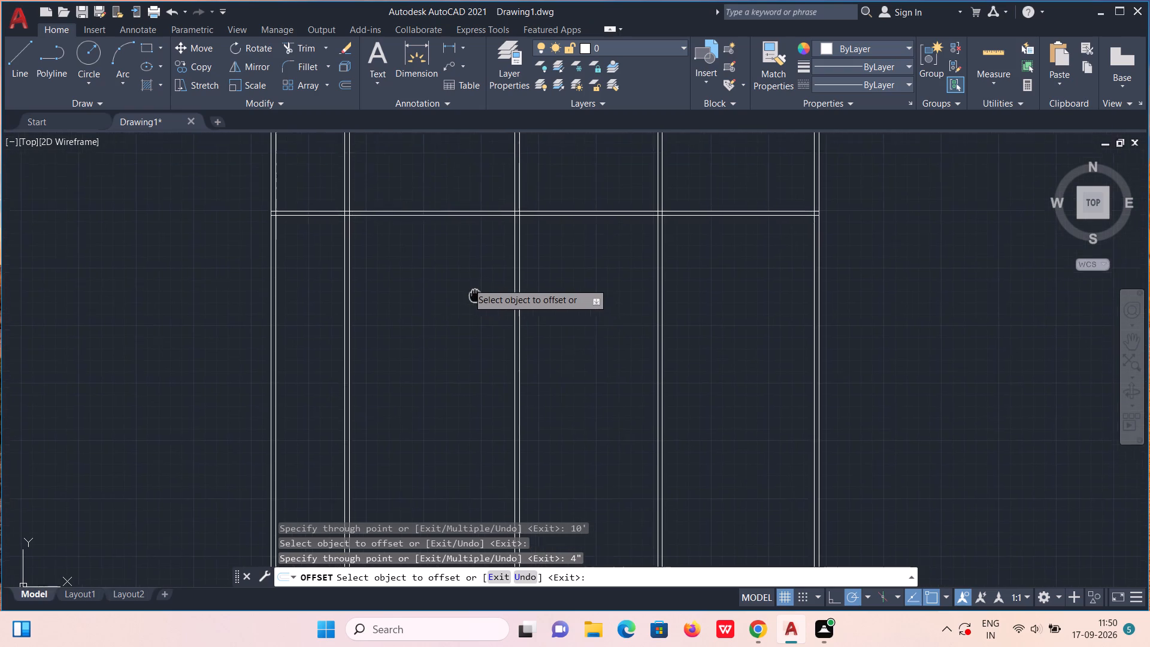
{"action": "middle_click_drag", "start_coordinate": [477, 297], "coordinate": [532, 377]}
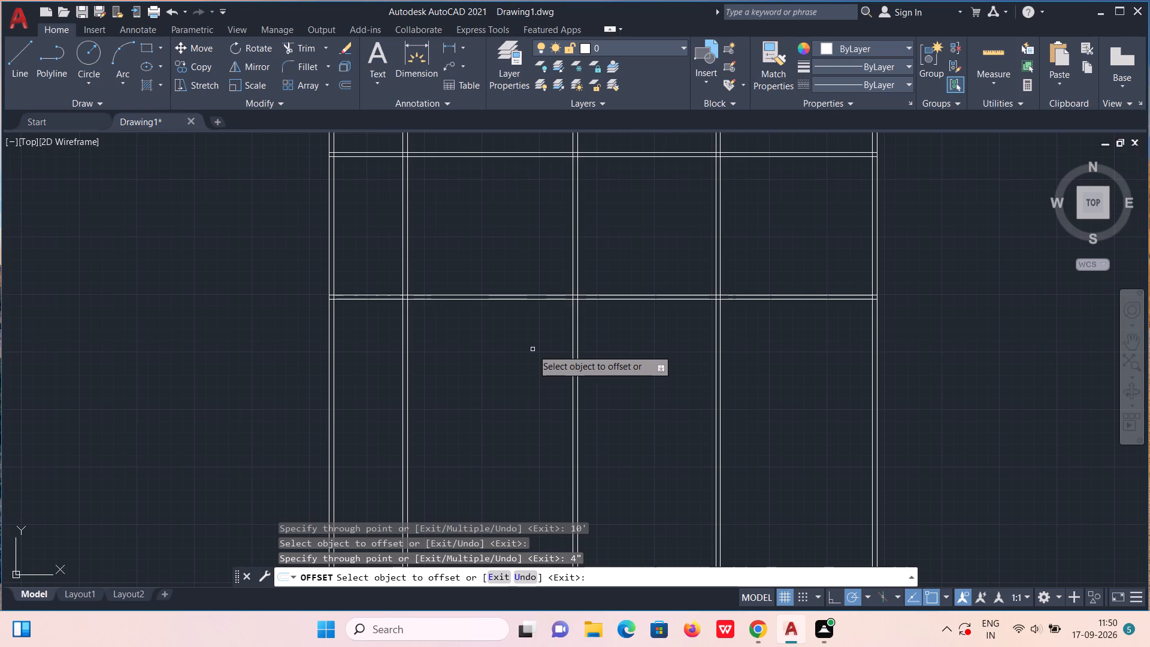
{"action": "left_click", "coordinate": [534, 298]}
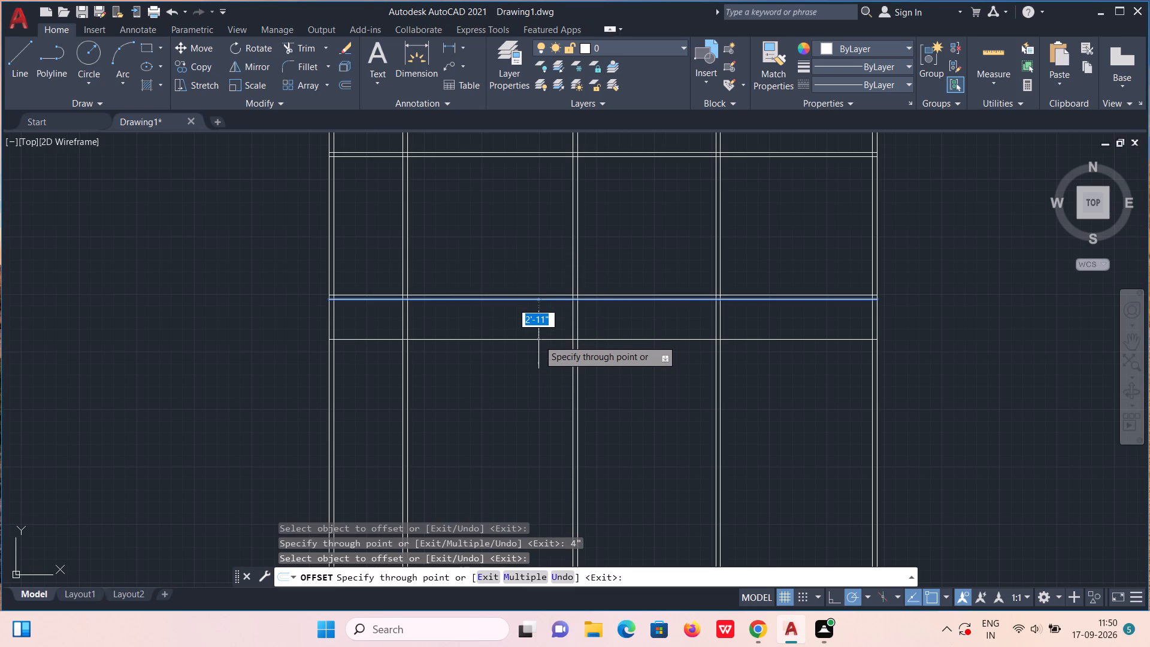
{"action": "type", "text": "9'"}
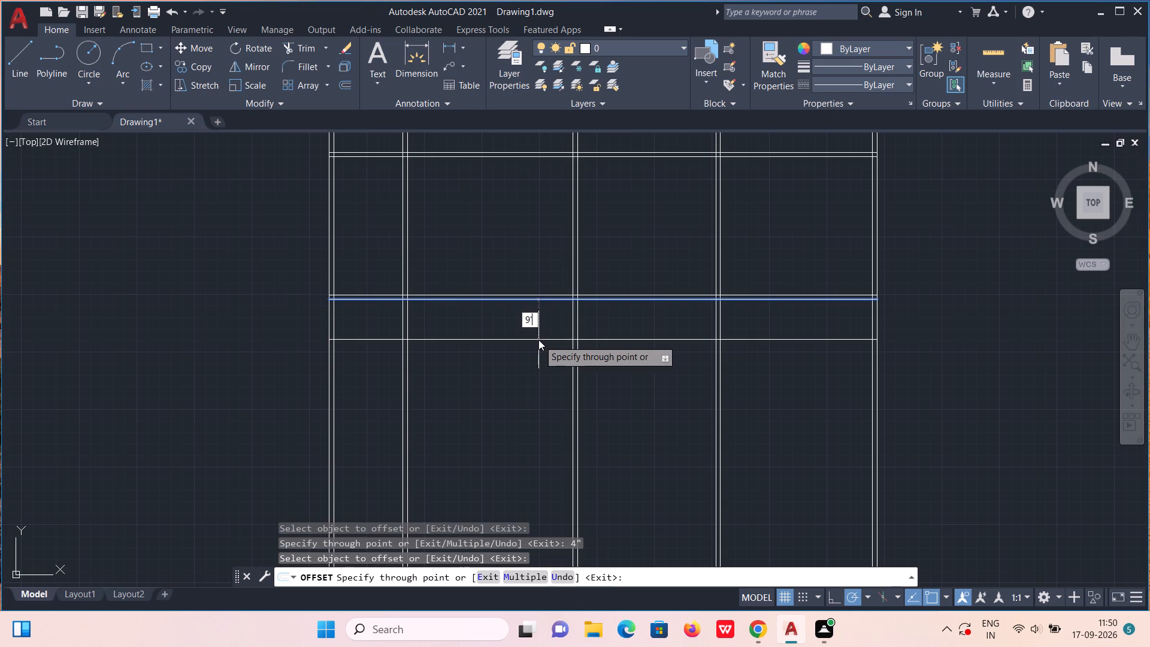
{"action": "type", "text": "6\""}
{"action": "key", "text": "Return"}
{"action": "left_click", "coordinate": [540, 429]}
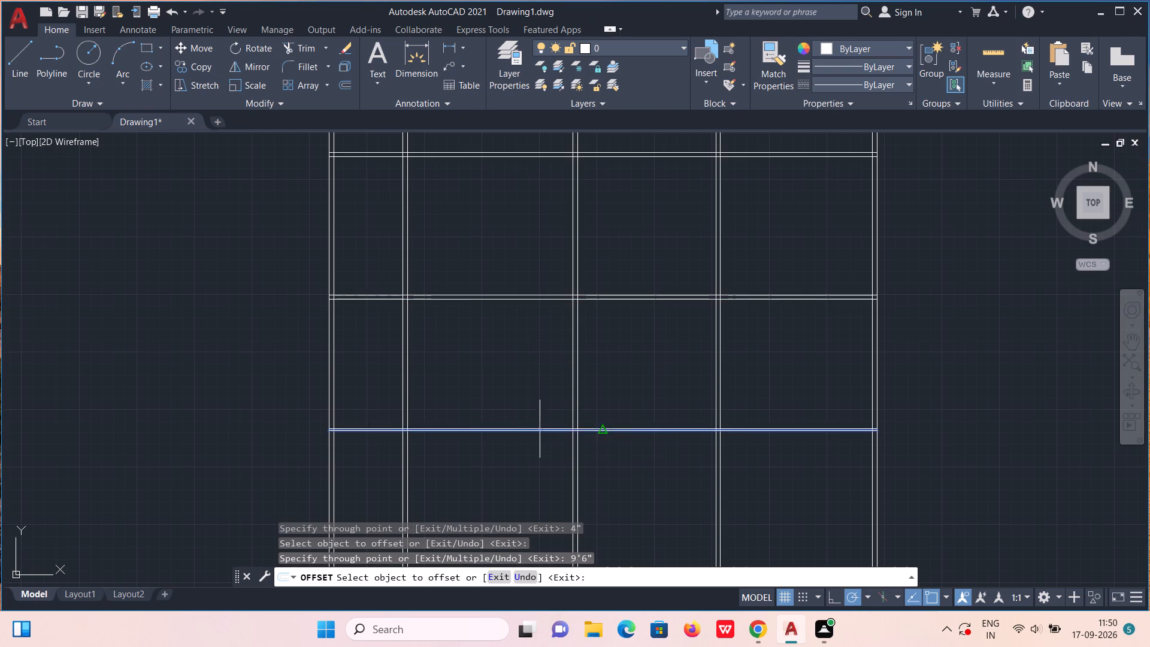
{"action": "type", "text": "4\""}
{"action": "key", "text": "Return"}
Offset the third horizontal wall's lower line 10' downward, and offset the new line 4" further to form a fourth horizontal wall.
{"action": "scroll", "coordinate": [539, 442], "scroll_direction": "down", "scroll_amount": 1}
{"action": "middle_click_drag", "start_coordinate": [536, 454], "coordinate": [507, 373]}
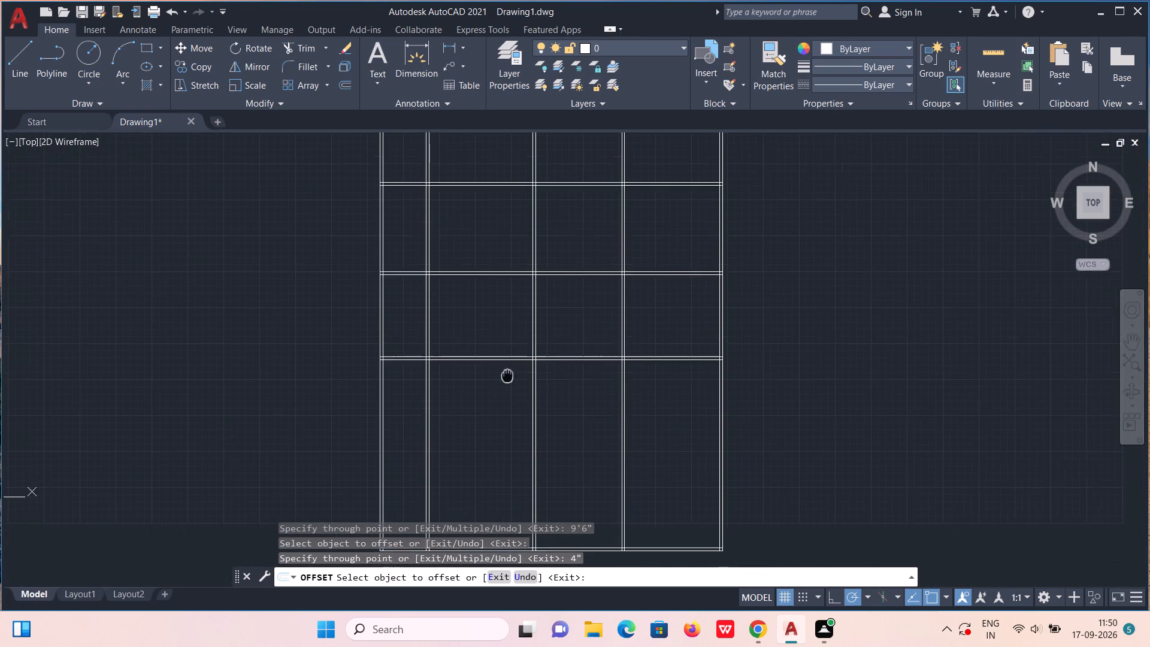
{"action": "middle_click_drag", "start_coordinate": [507, 373], "coordinate": [513, 323]}
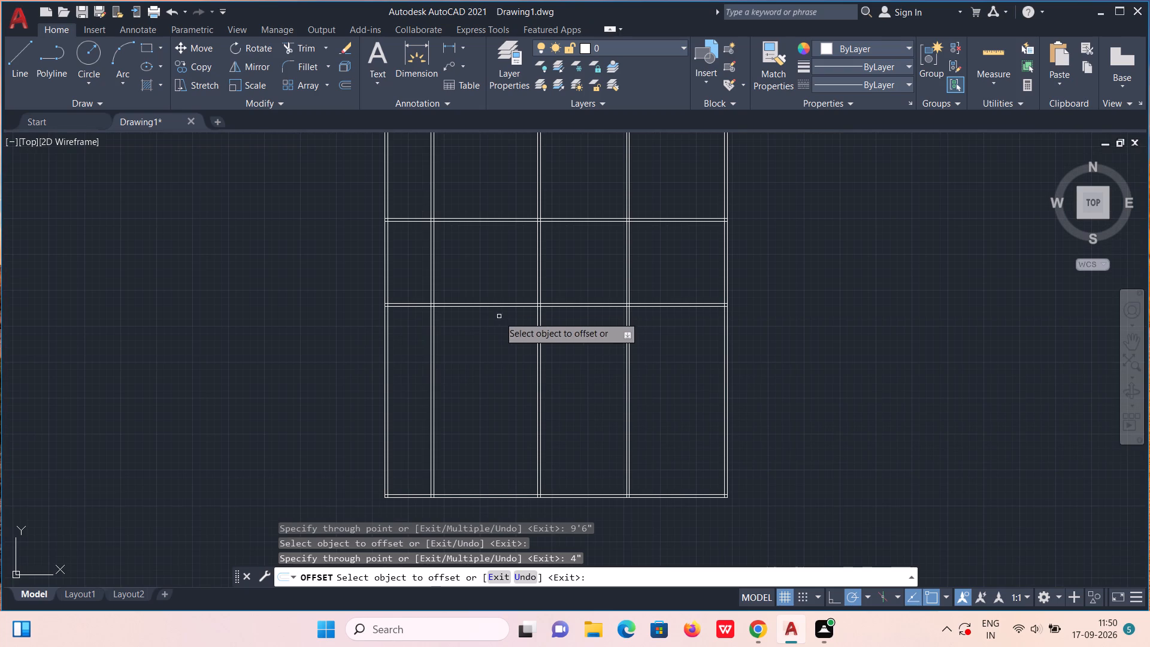
{"action": "left_click", "coordinate": [494, 307]}
{"action": "key", "text": "1"}
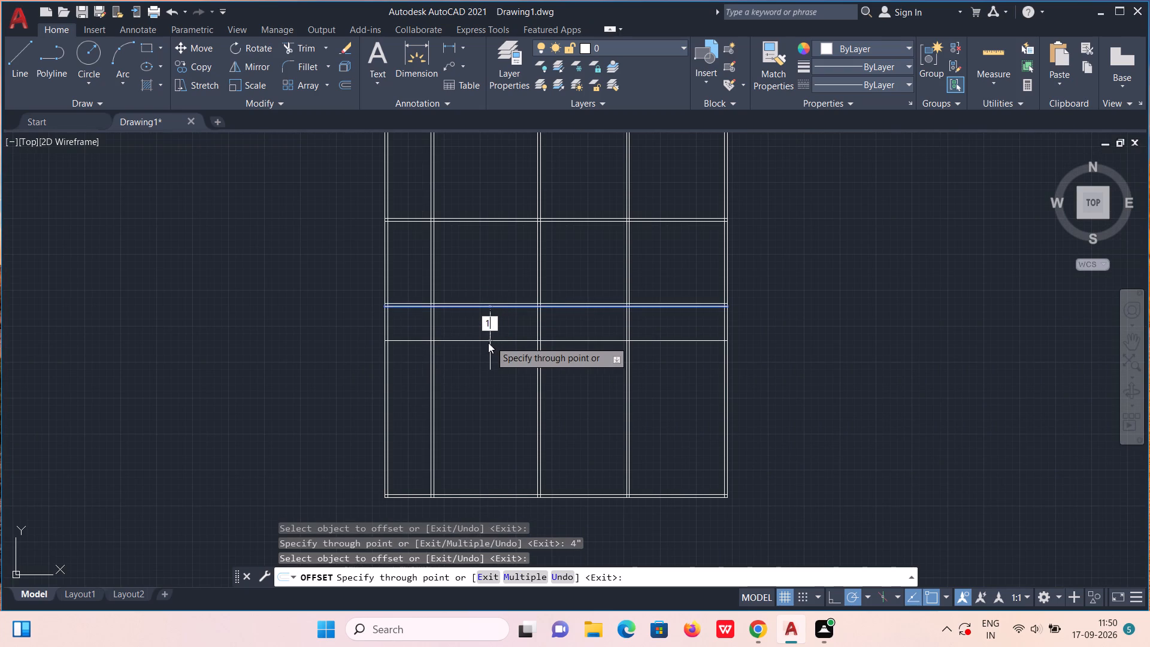
{"action": "type", "text": "0'"}
{"action": "key", "text": "Return"}
{"action": "left_click", "coordinate": [501, 392]}
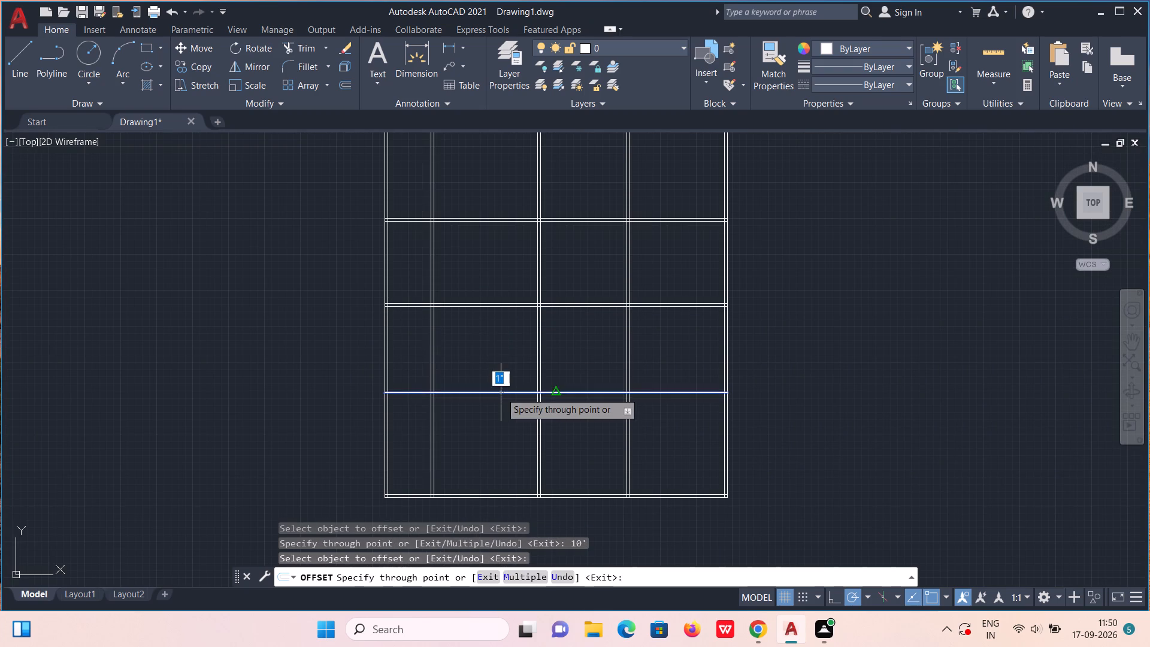
{"action": "type", "text": "4\""}
{"action": "key", "text": "Return"}
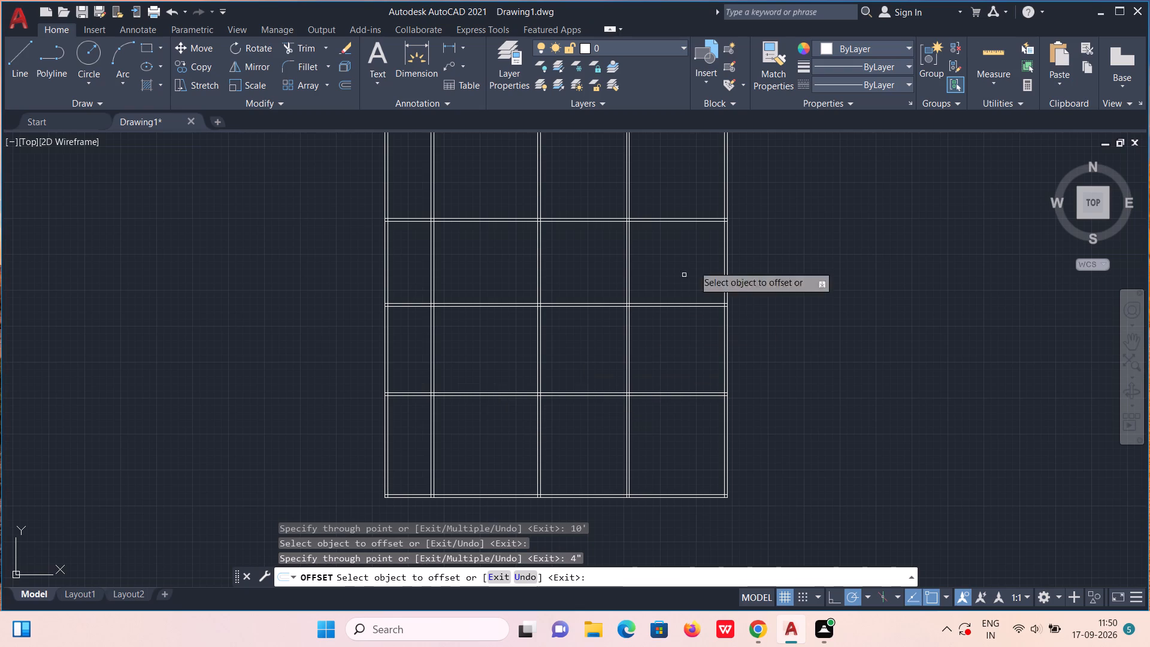
Measure the widths and heights of the grid's rooms with the Quick measuring option.
{"action": "left_click", "coordinate": [991, 58]}
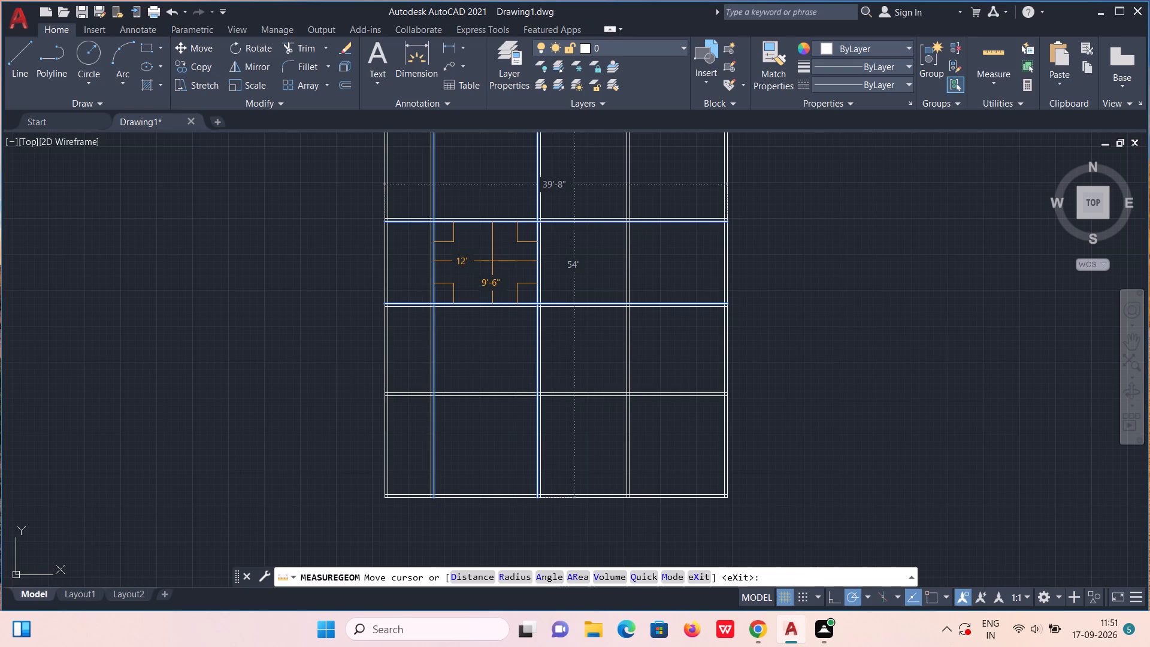
{"action": "scroll", "coordinate": [487, 245], "scroll_direction": "up", "scroll_amount": 1}
{"action": "scroll", "coordinate": [487, 245], "scroll_direction": "down", "scroll_amount": 2}
{"action": "scroll", "coordinate": [487, 244], "scroll_direction": "up", "scroll_amount": 1}
{"action": "middle_click_drag", "start_coordinate": [486, 246], "coordinate": [486, 249]}
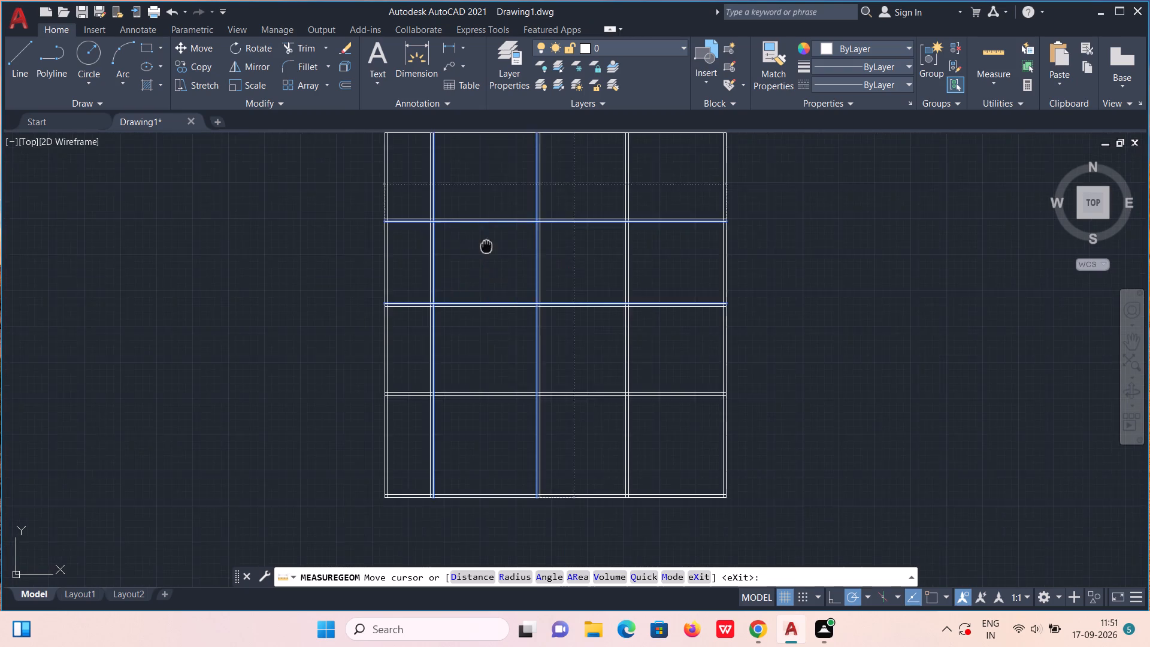
{"action": "middle_click_drag", "start_coordinate": [486, 249], "coordinate": [494, 383]}
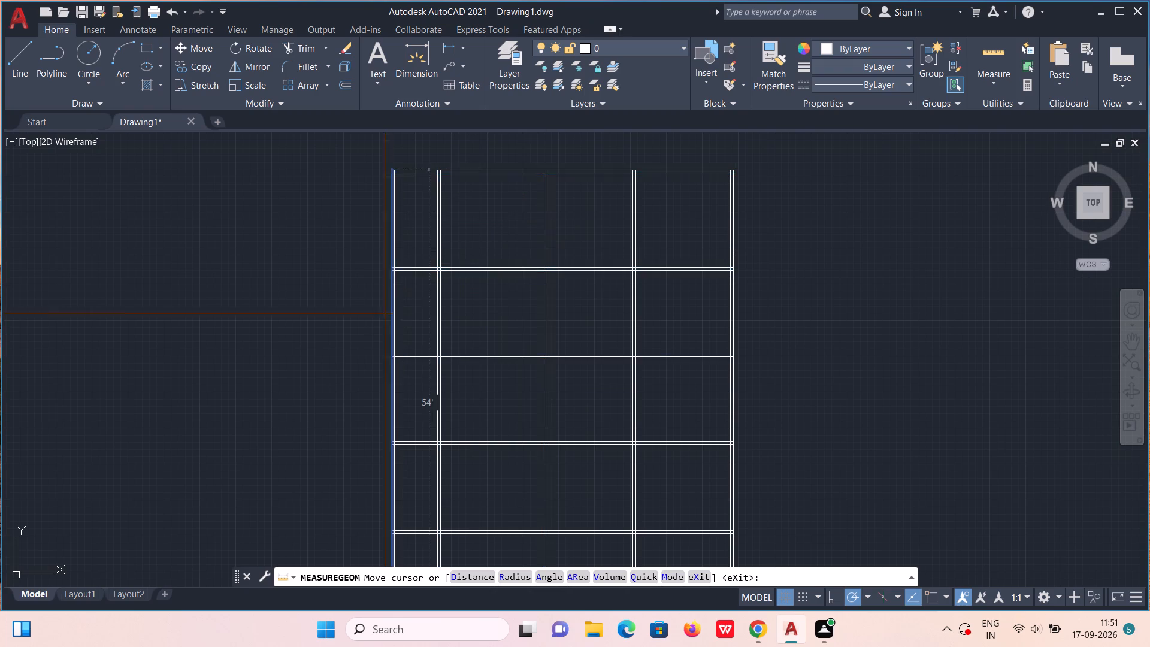
{"action": "scroll", "coordinate": [431, 335], "scroll_direction": "down", "scroll_amount": 1}
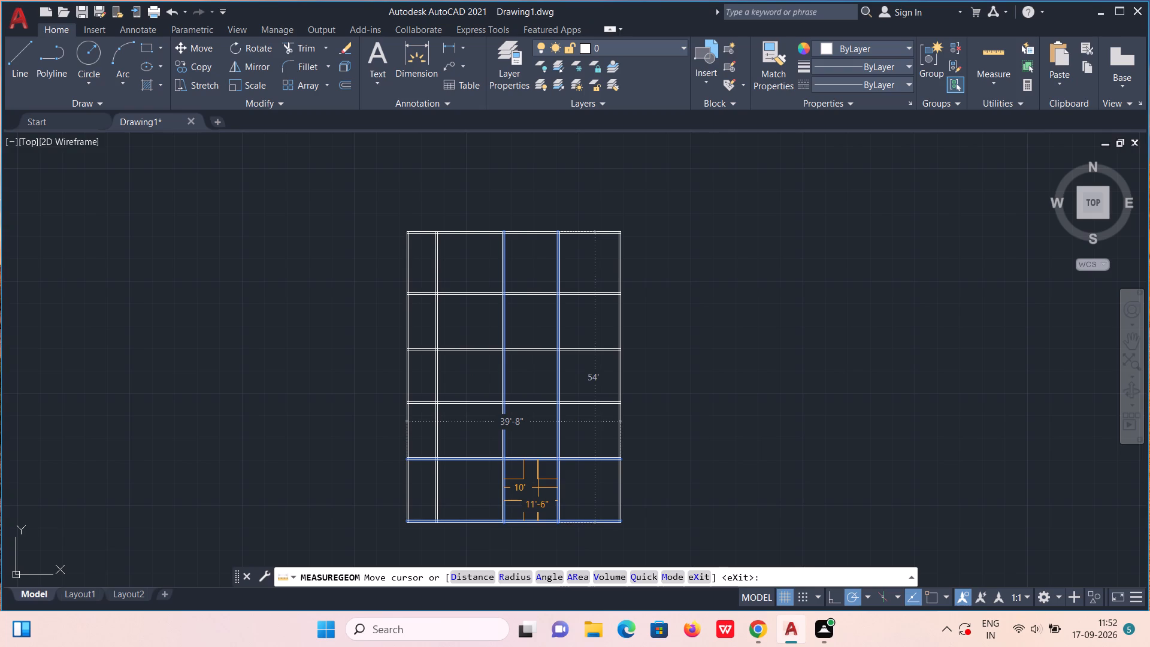
{"action": "key", "text": "Escape"}
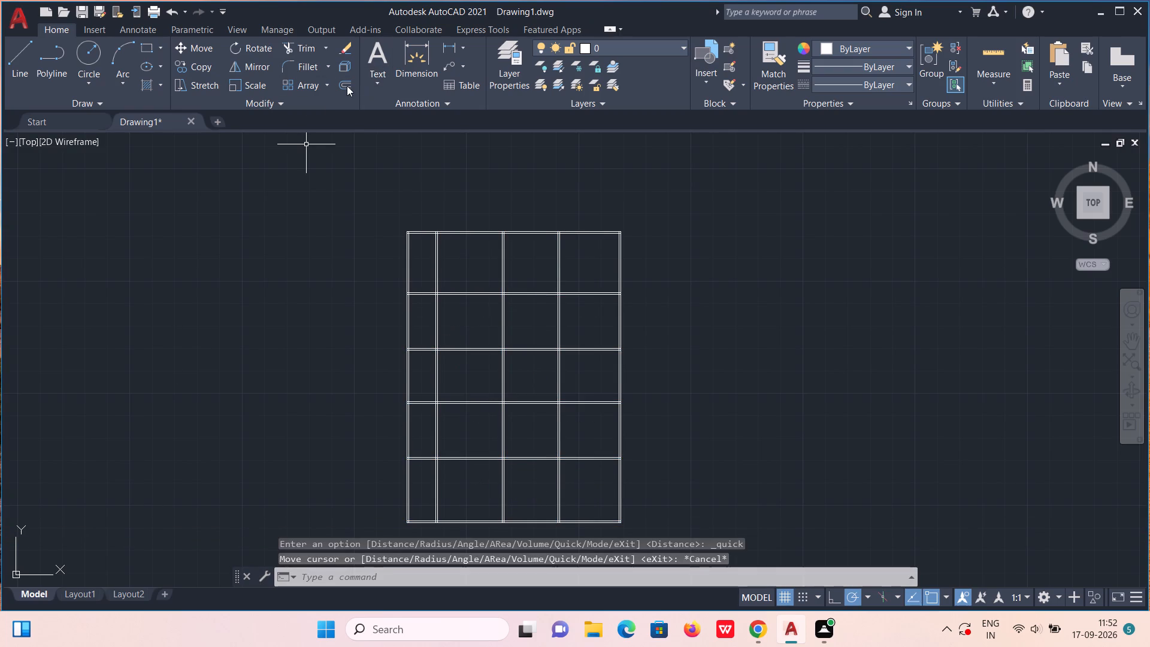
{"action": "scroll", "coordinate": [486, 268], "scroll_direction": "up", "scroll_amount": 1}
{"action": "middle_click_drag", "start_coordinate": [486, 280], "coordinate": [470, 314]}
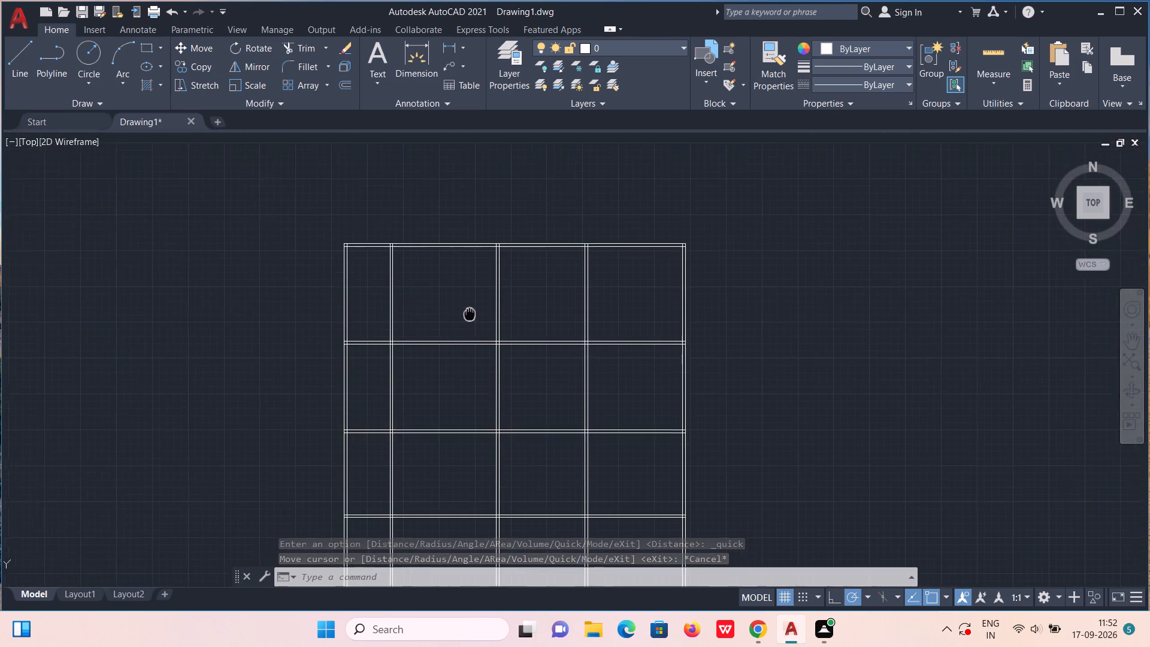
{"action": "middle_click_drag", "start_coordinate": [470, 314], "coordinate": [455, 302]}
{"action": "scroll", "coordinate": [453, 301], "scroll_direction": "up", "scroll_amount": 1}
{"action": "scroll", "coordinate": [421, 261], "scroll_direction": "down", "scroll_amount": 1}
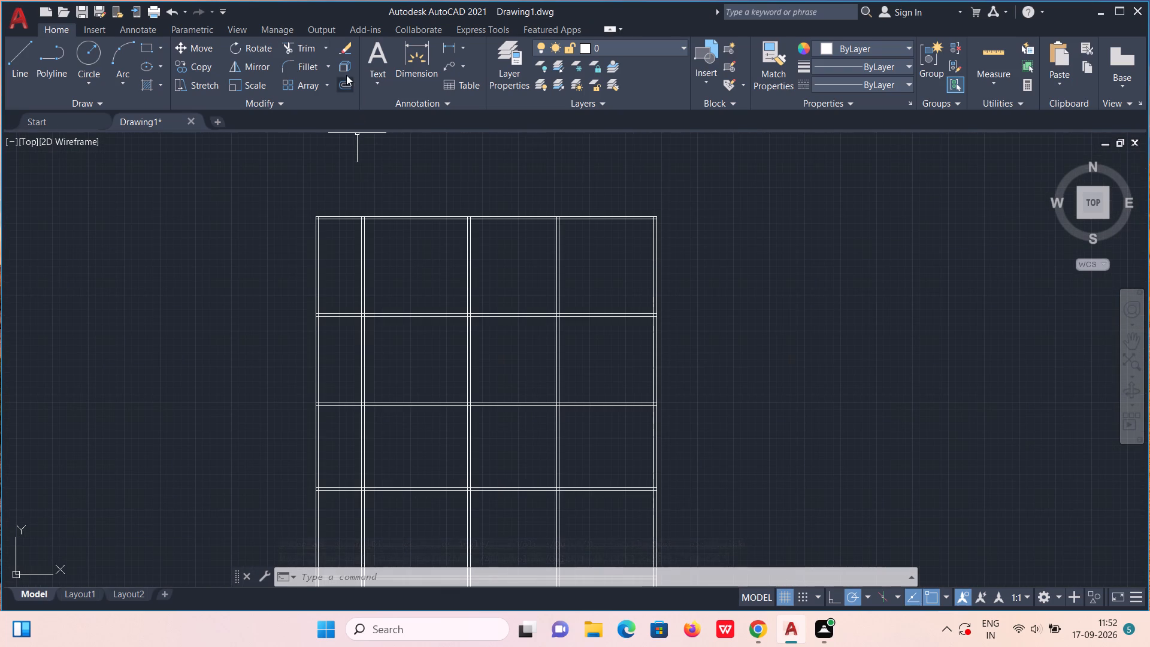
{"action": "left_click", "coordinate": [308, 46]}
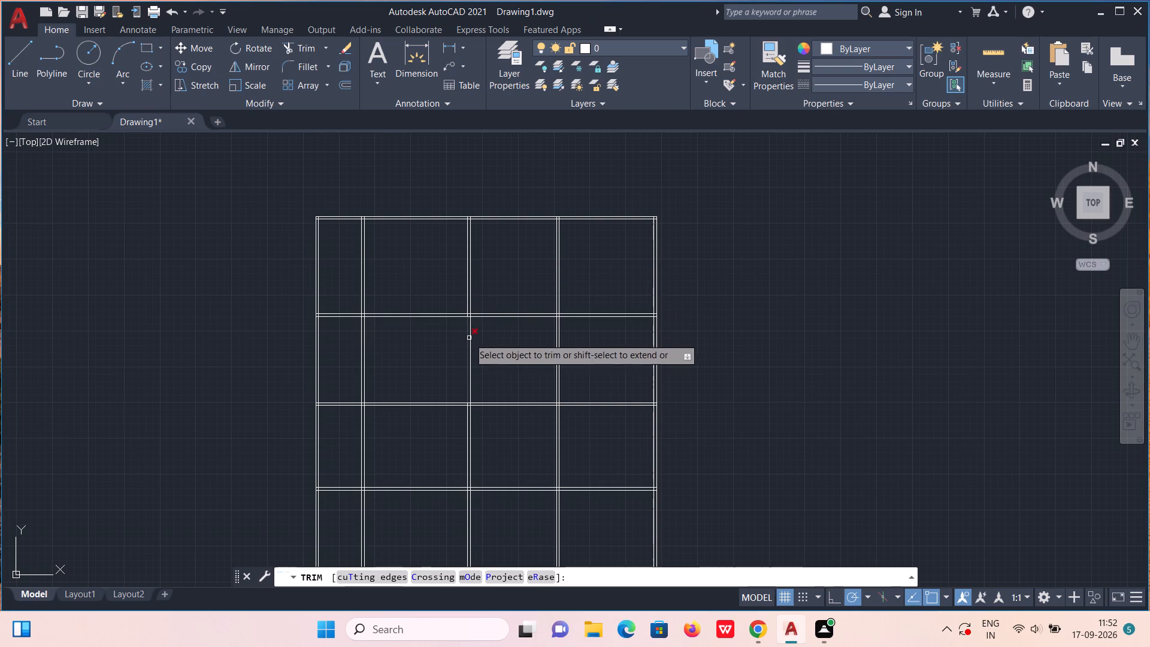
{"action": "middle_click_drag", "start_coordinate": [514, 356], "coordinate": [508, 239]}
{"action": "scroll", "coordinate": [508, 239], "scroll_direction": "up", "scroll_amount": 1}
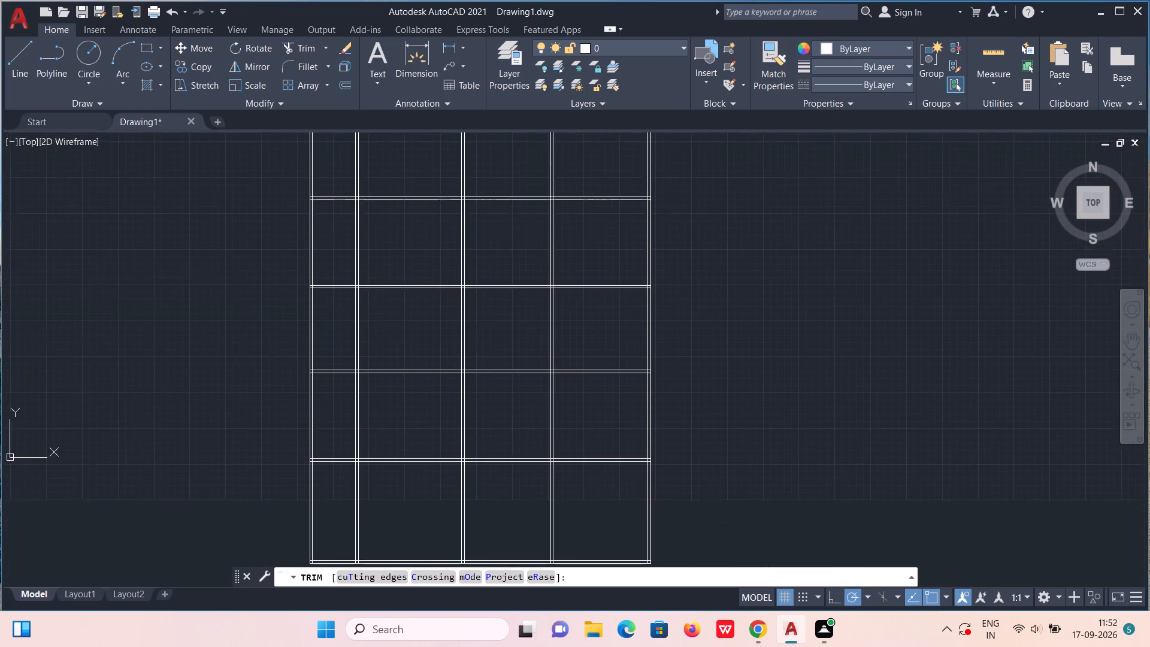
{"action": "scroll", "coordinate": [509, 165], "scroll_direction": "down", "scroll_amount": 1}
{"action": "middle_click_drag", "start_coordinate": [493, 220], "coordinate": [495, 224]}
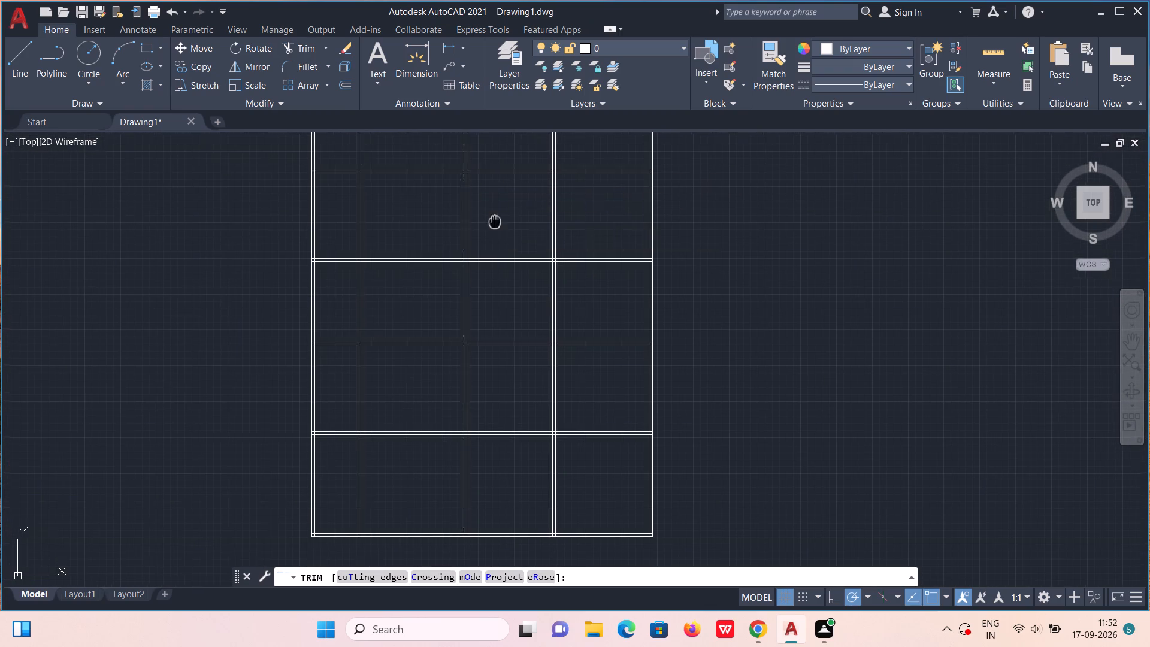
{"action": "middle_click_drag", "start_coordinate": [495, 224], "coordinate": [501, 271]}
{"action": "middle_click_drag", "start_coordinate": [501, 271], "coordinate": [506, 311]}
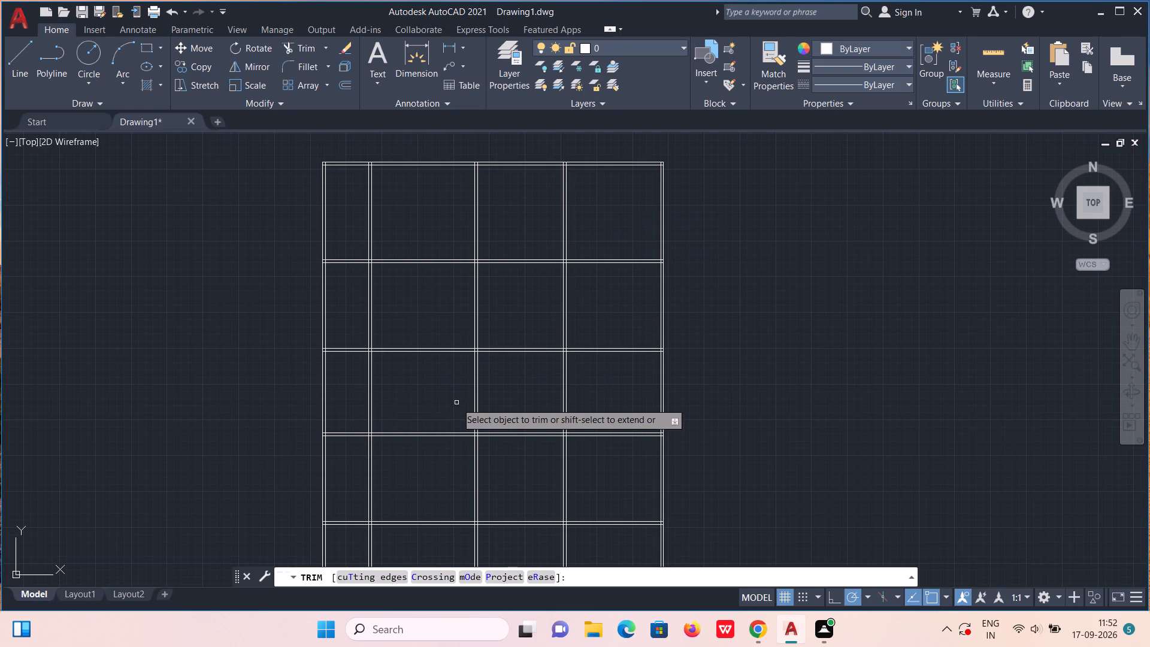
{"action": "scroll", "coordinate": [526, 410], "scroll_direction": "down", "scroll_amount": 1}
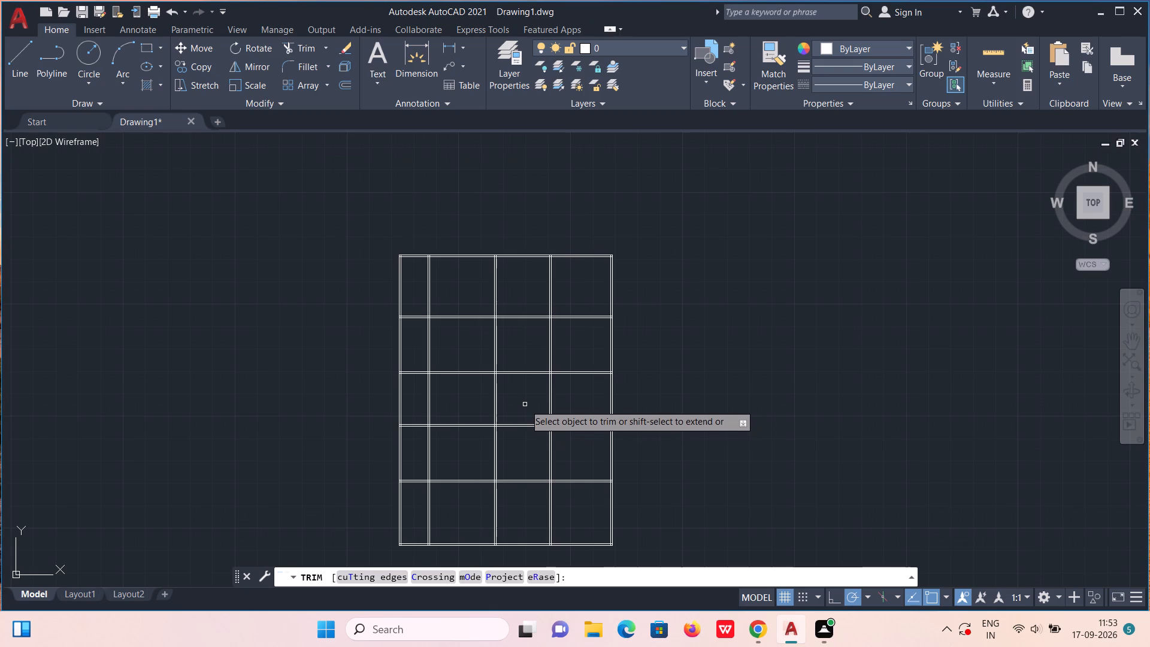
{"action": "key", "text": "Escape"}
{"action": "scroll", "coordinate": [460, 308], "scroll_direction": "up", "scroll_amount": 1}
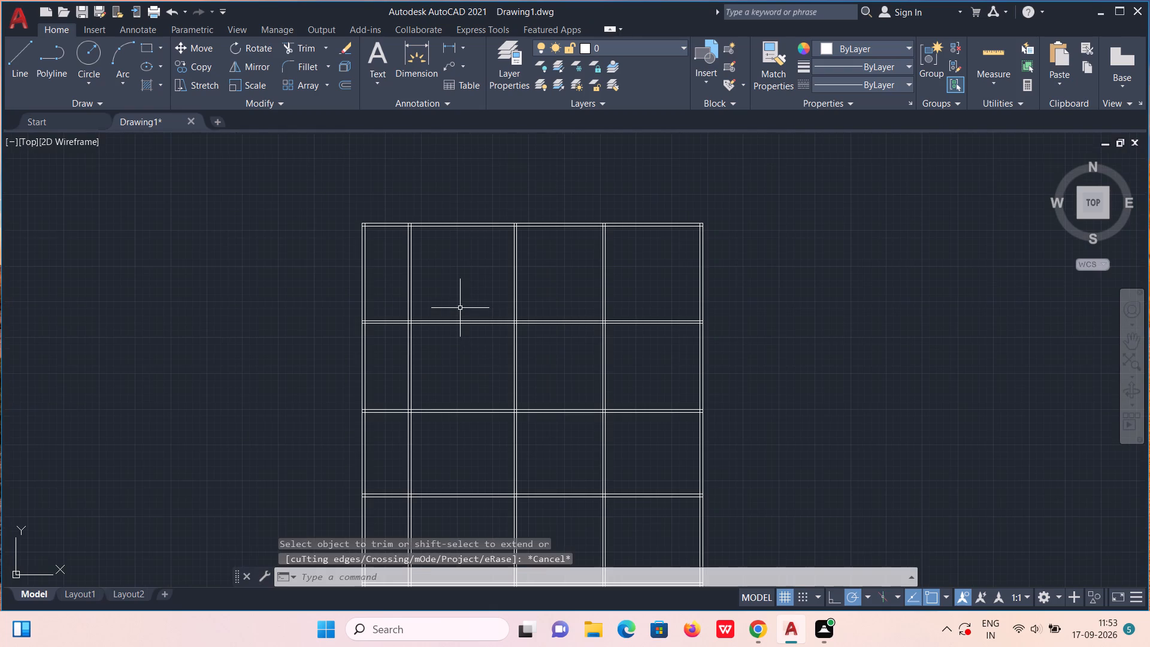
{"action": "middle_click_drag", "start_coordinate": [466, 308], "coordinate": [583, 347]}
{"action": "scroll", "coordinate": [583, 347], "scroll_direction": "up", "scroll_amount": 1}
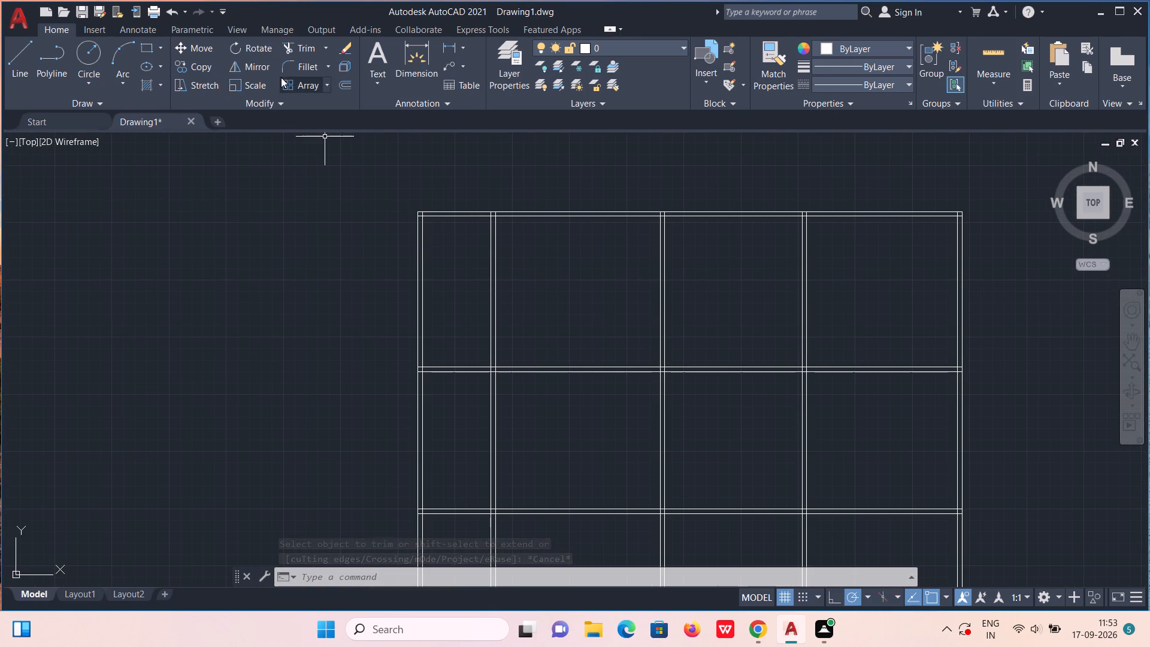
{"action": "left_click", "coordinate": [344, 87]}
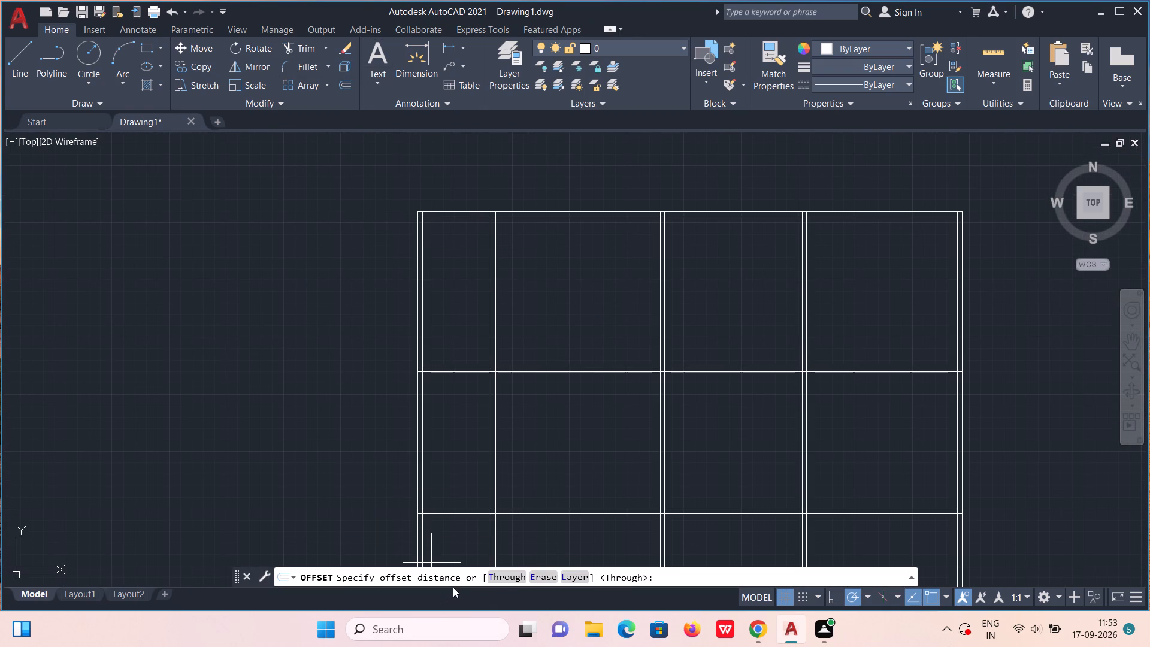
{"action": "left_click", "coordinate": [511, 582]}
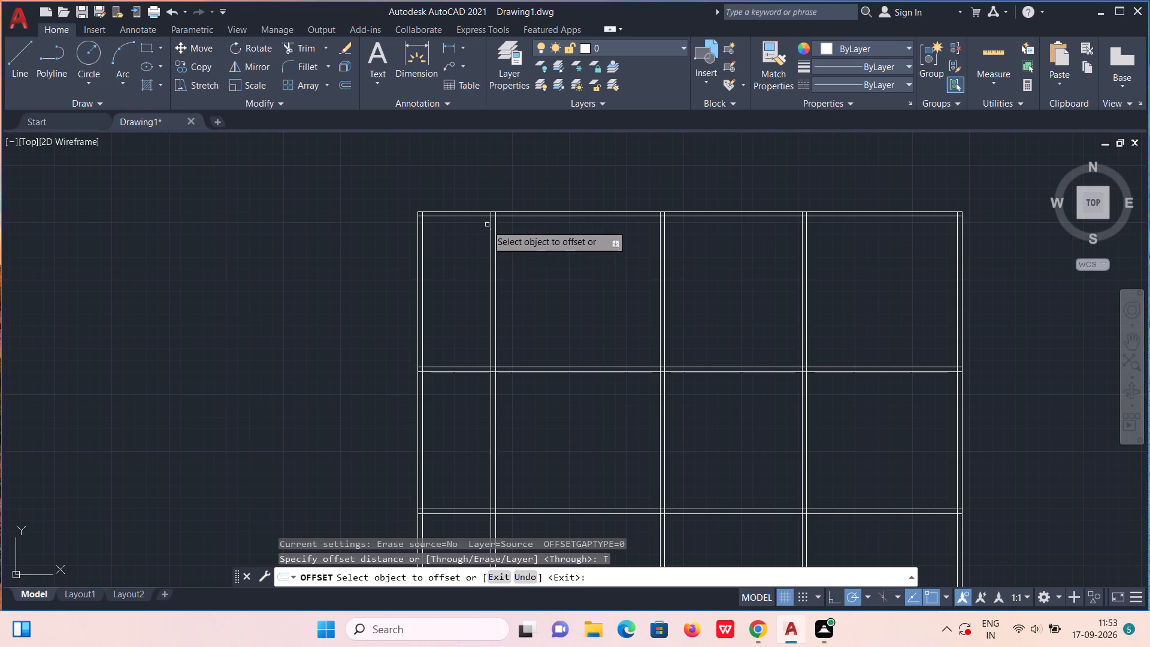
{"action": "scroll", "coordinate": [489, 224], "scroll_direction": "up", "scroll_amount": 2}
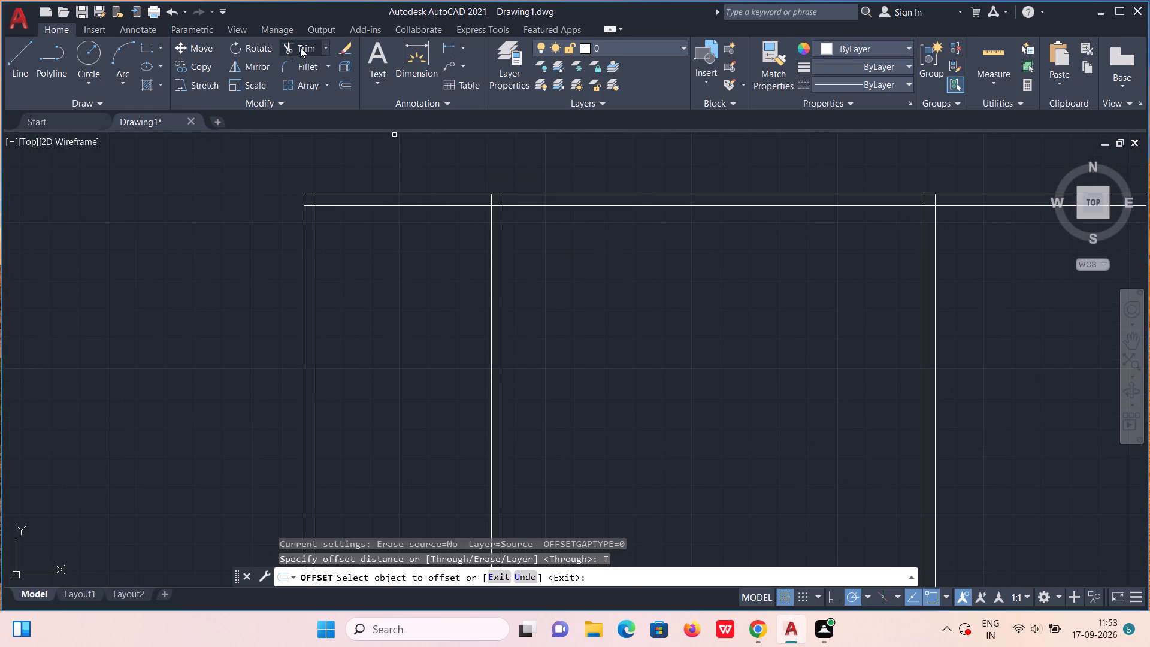
Trim the overlapping wall lines where the first vertical interior wall meets the top wall and at the plan's top-left outer corner.
{"action": "left_click", "coordinate": [300, 47]}
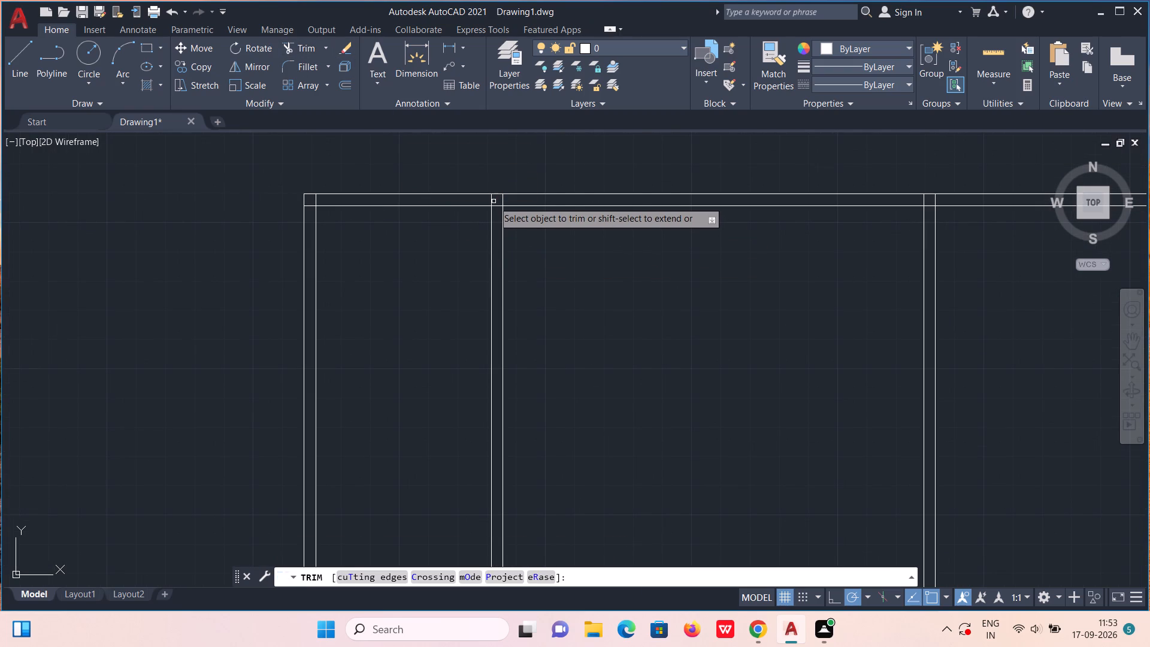
{"action": "left_click", "coordinate": [494, 201]}
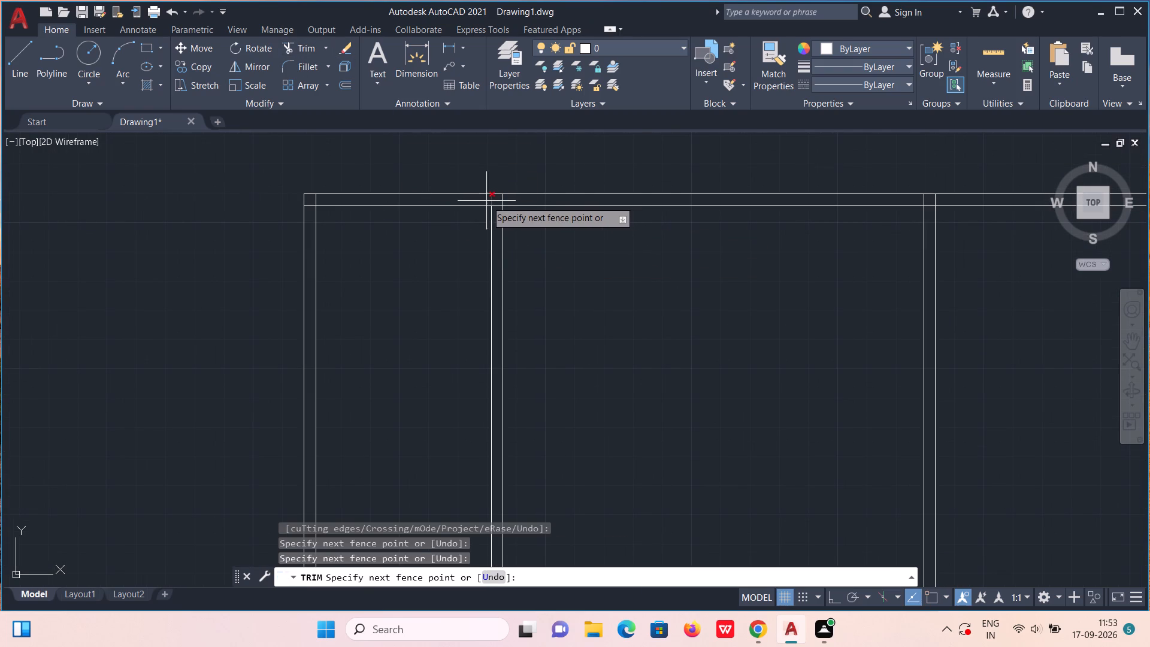
{"action": "left_click", "coordinate": [486, 201]}
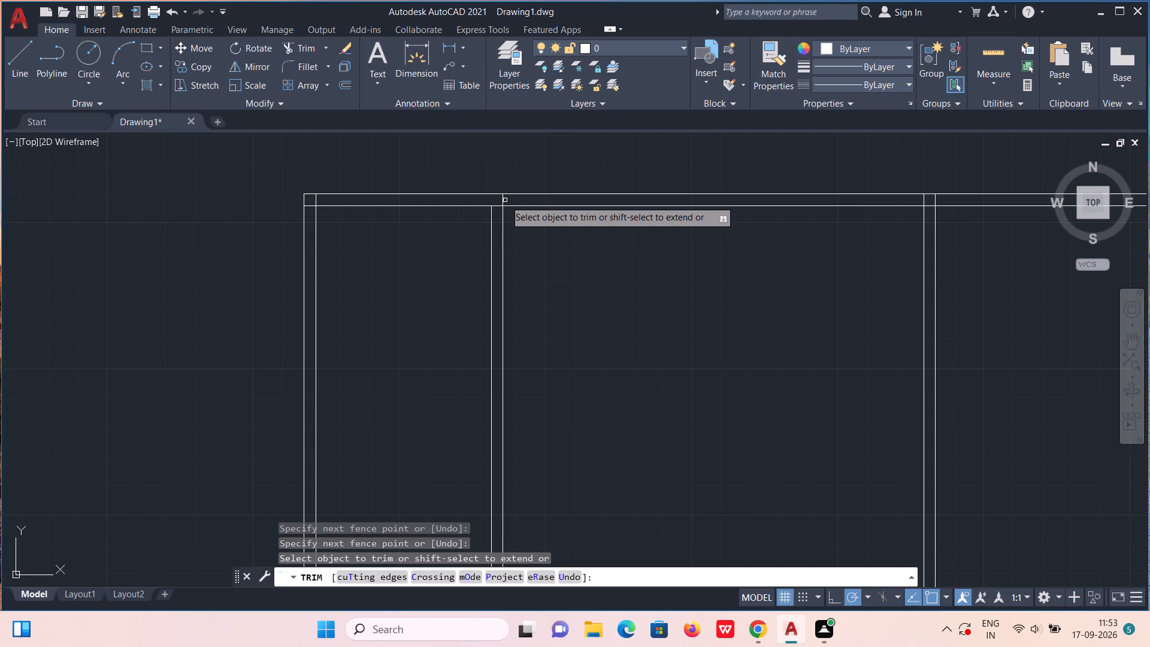
{"action": "left_click", "coordinate": [504, 199]}
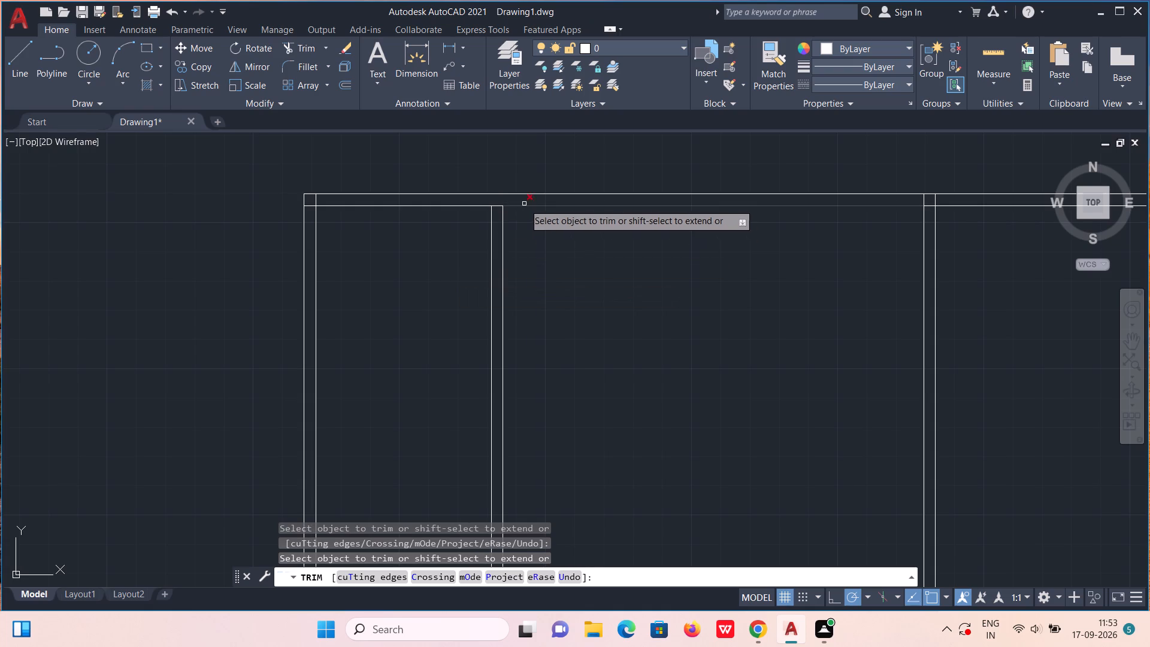
{"action": "left_click", "coordinate": [498, 207]}
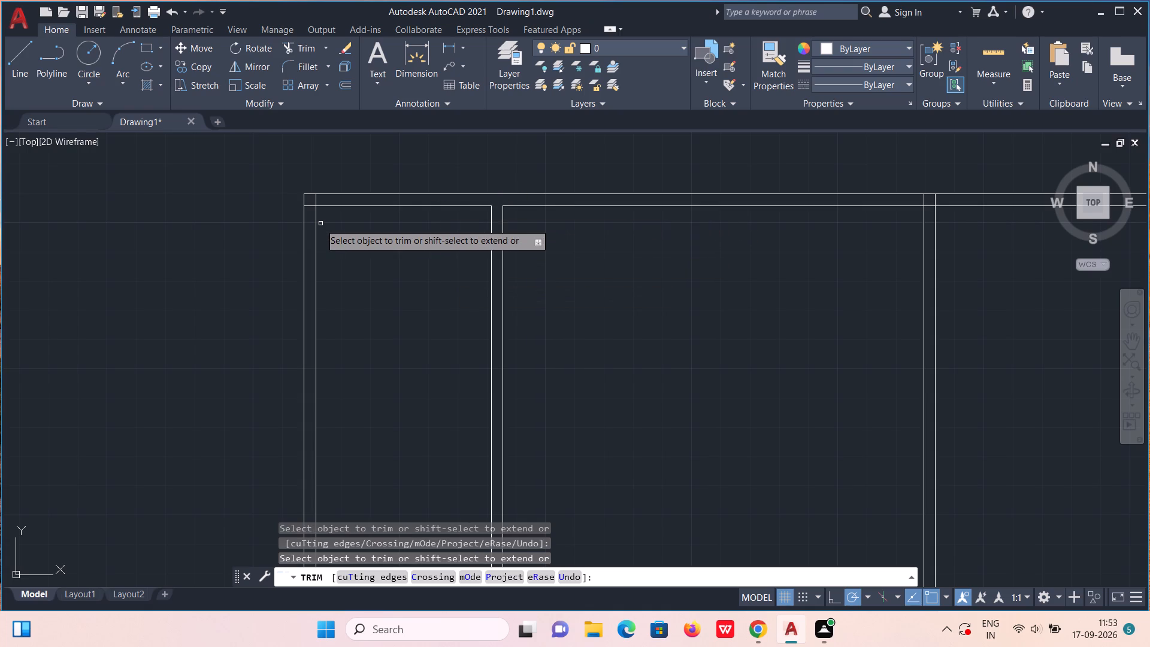
{"action": "left_click", "coordinate": [315, 198]}
{"action": "left_click", "coordinate": [312, 205]}
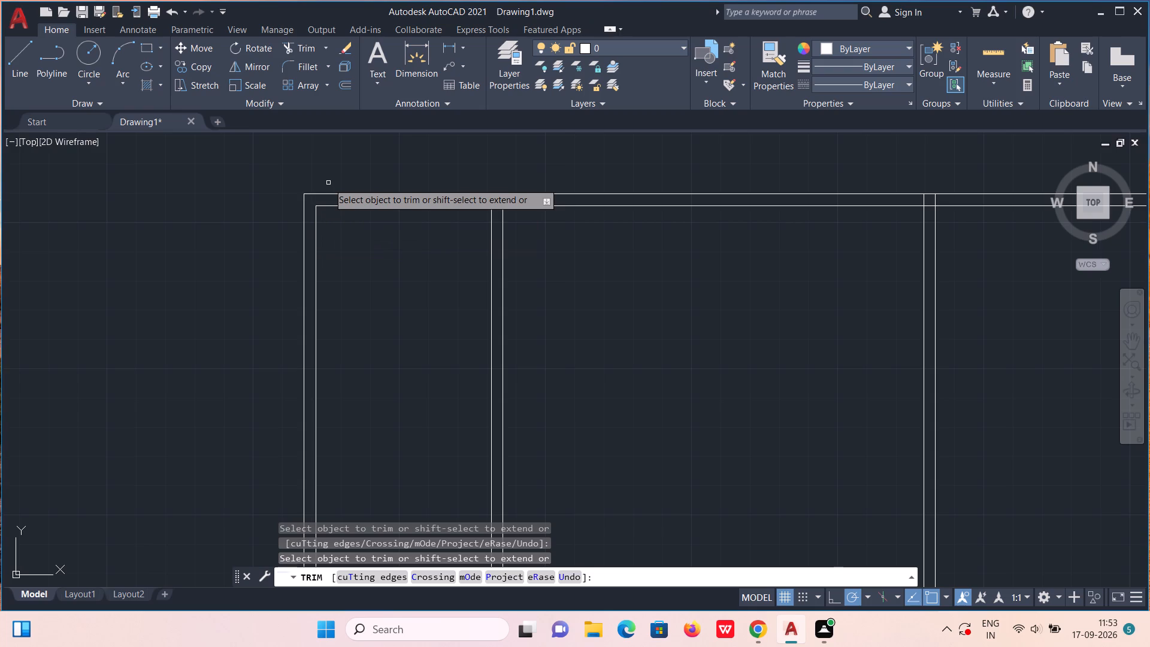
Offset the top-left room's top inner line 4'5" downward, and offset the new line 4" further to form a dividing wall.
{"action": "left_click", "coordinate": [347, 83]}
{"action": "left_click", "coordinate": [507, 575]}
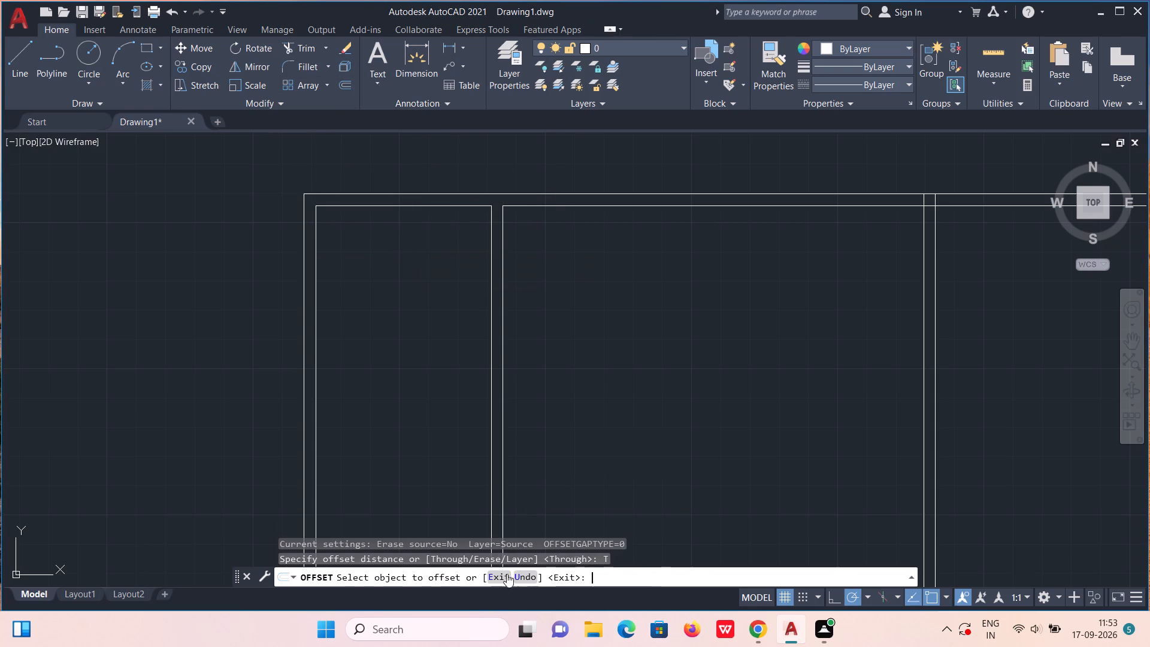
{"action": "left_click", "coordinate": [426, 205]}
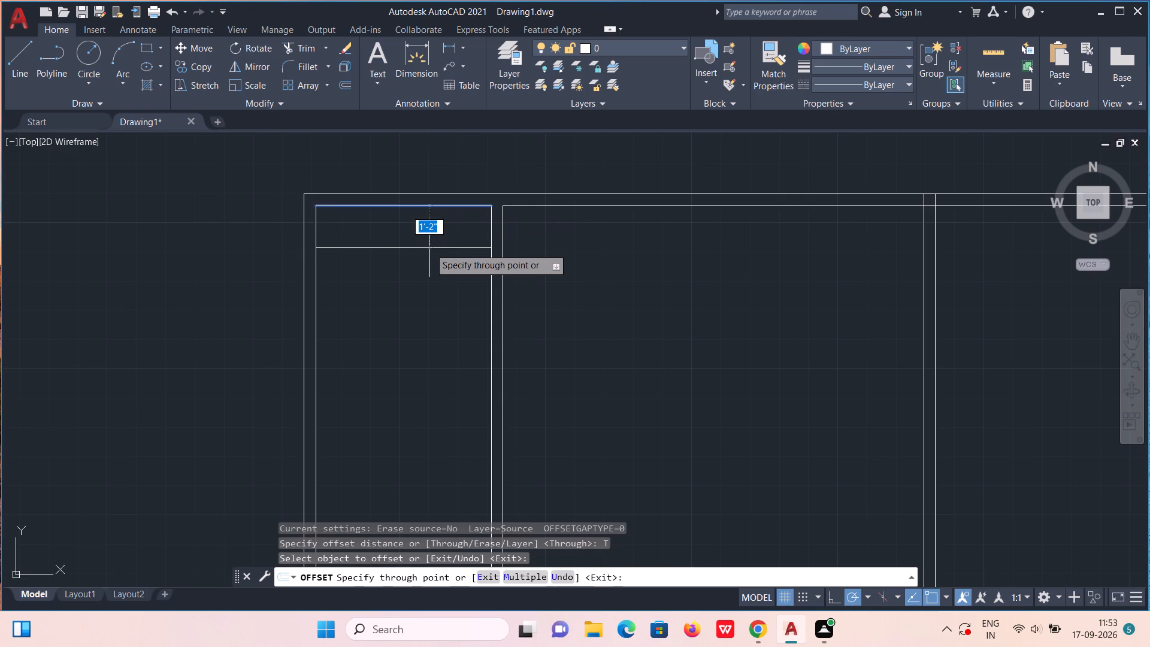
{"action": "type", "text": "4'5"}
{"action": "key", "text": "shift+quotedbl"}
{"action": "key", "text": "Return"}
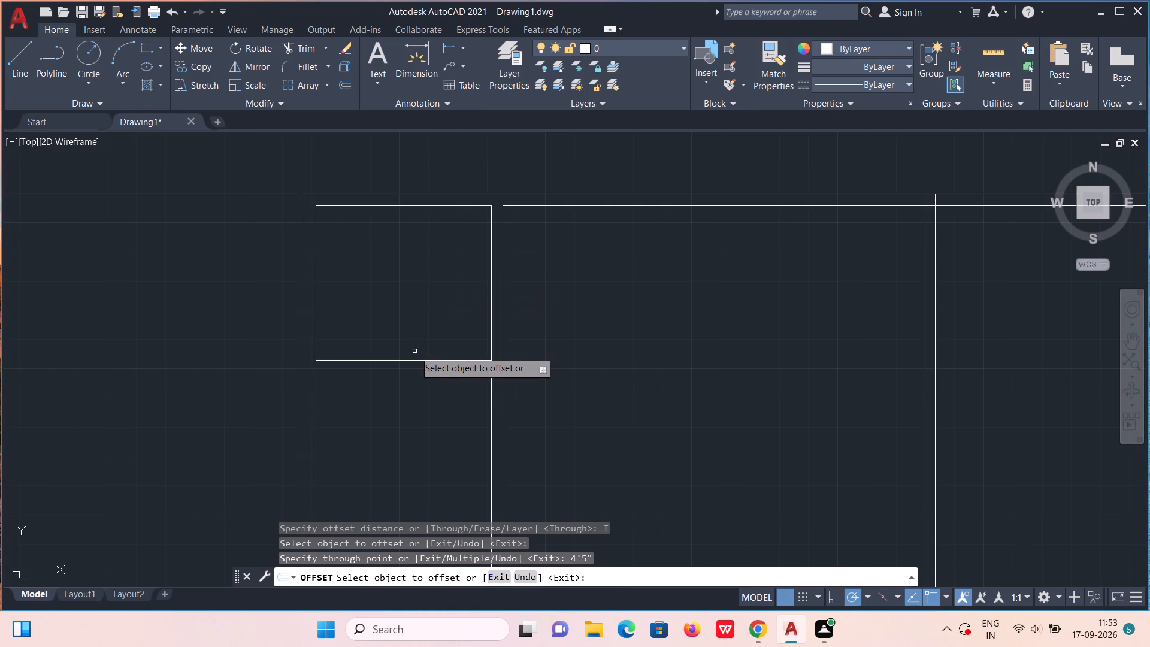
{"action": "left_click", "coordinate": [417, 359]}
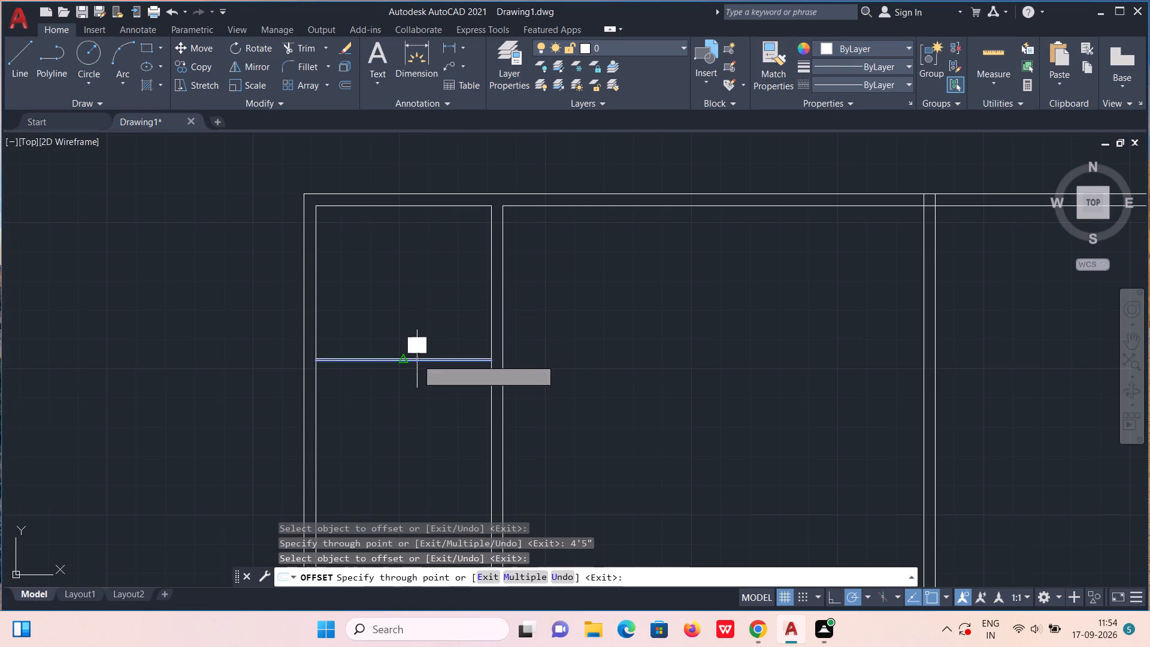
{"action": "type", "text": "4\""}
{"action": "key", "text": "Return"}
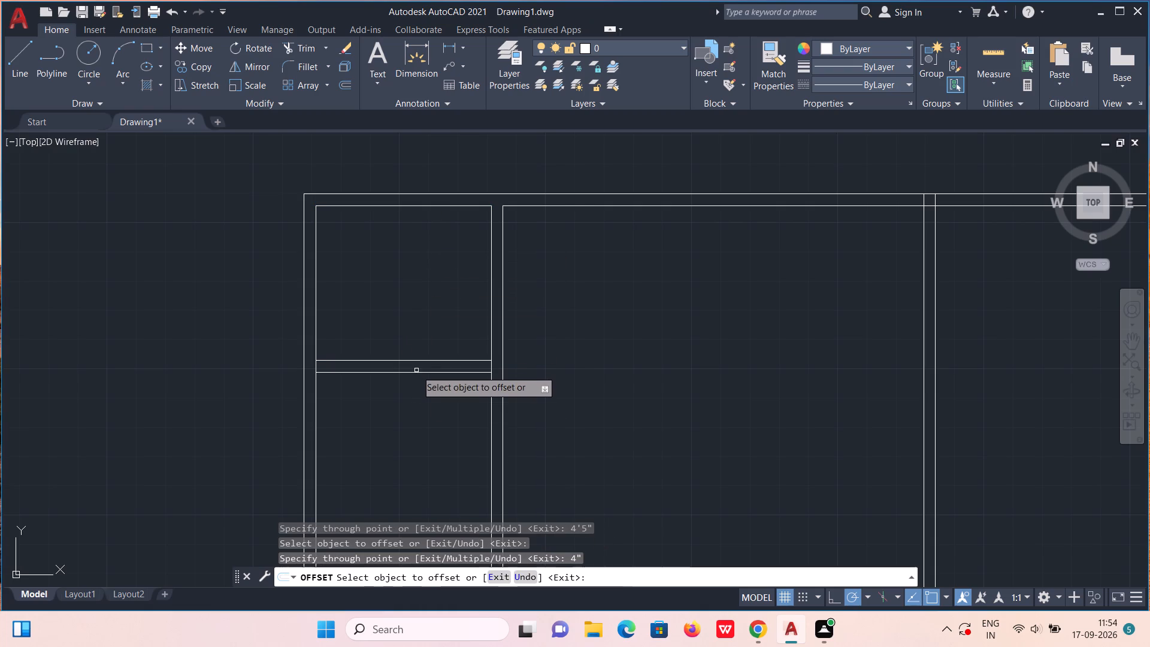
Measure the rooms below and above the new dividing wall in the top-left bay with the Quick option.
{"action": "middle_click_drag", "start_coordinate": [420, 407], "coordinate": [428, 265]}
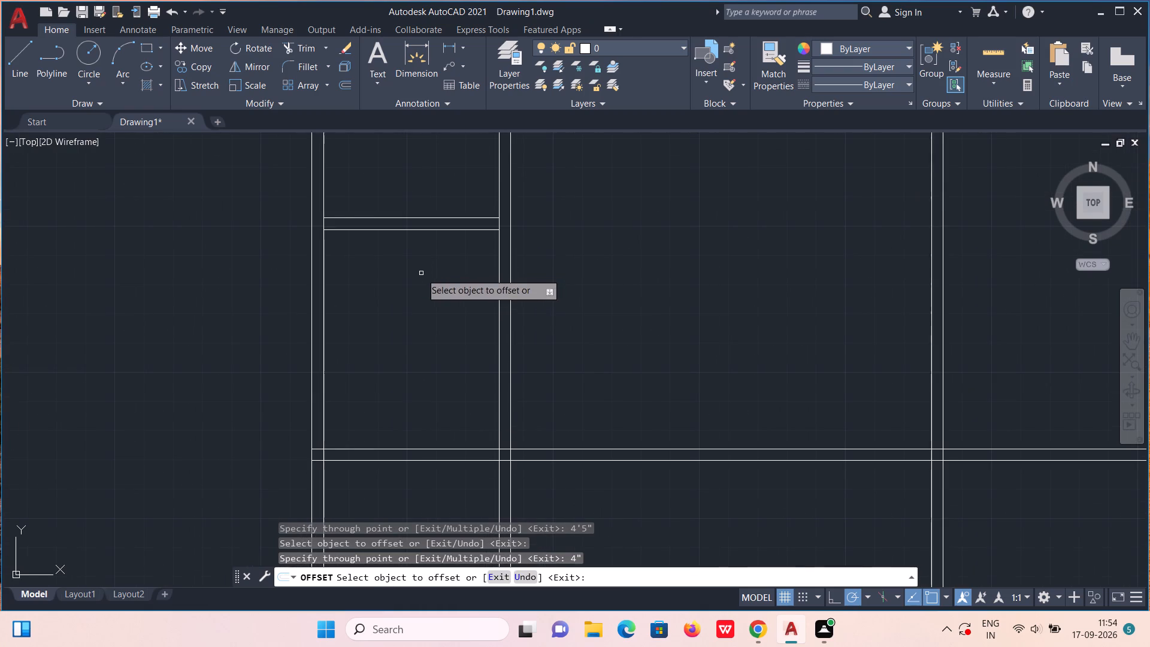
{"action": "left_click", "coordinate": [985, 53]}
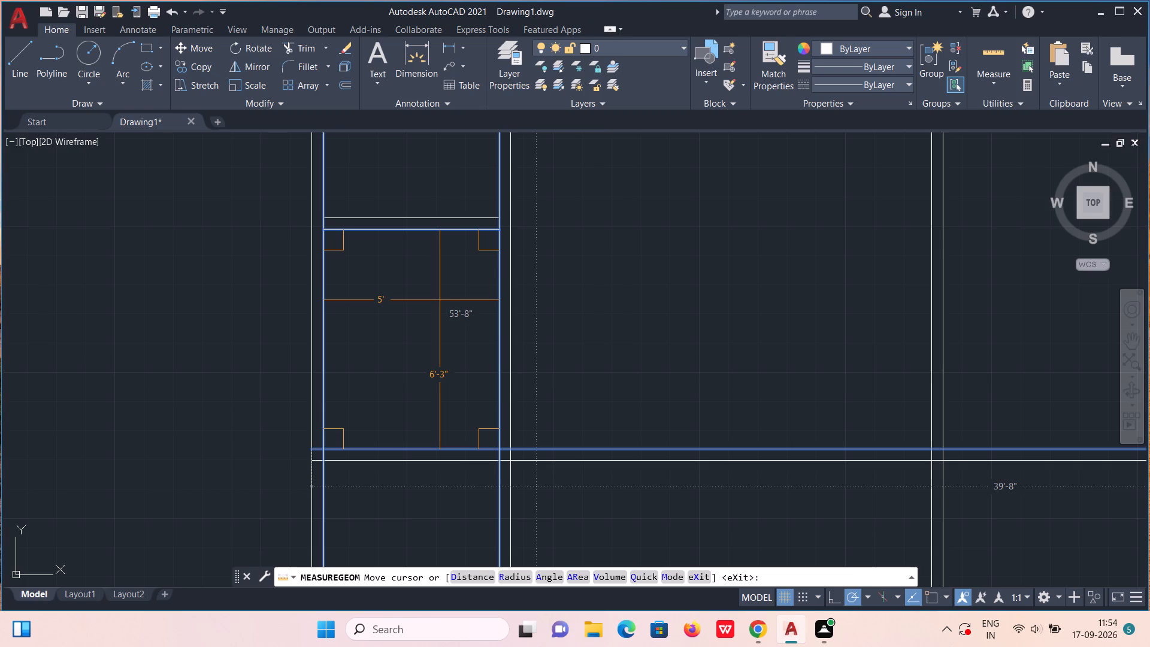
{"action": "middle_click_drag", "start_coordinate": [440, 300], "coordinate": [428, 425]}
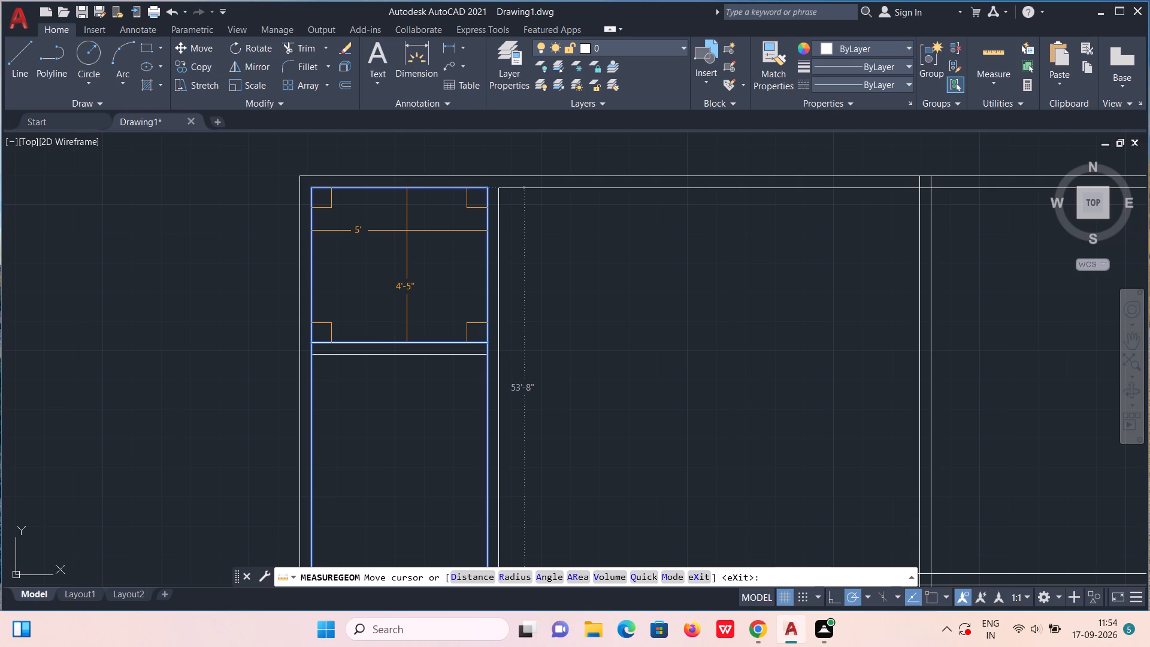
{"action": "scroll", "coordinate": [407, 232], "scroll_direction": "down", "scroll_amount": 1}
{"action": "middle_click_drag", "start_coordinate": [407, 232], "coordinate": [407, 231]}
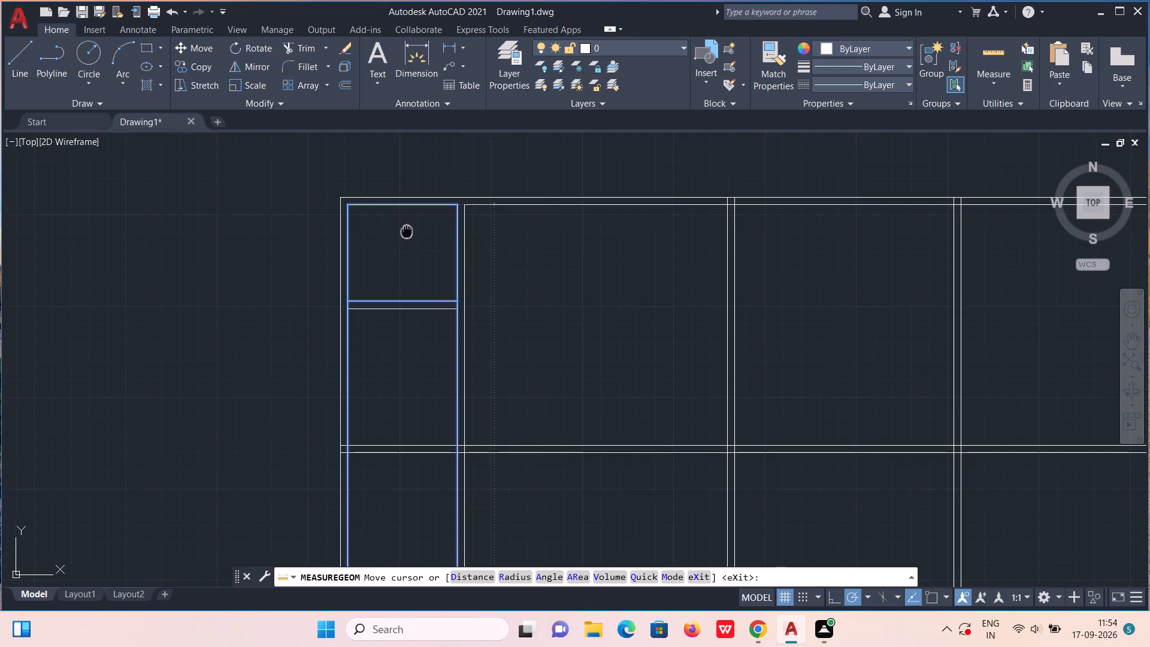
{"action": "middle_click_drag", "start_coordinate": [407, 231], "coordinate": [410, 179]}
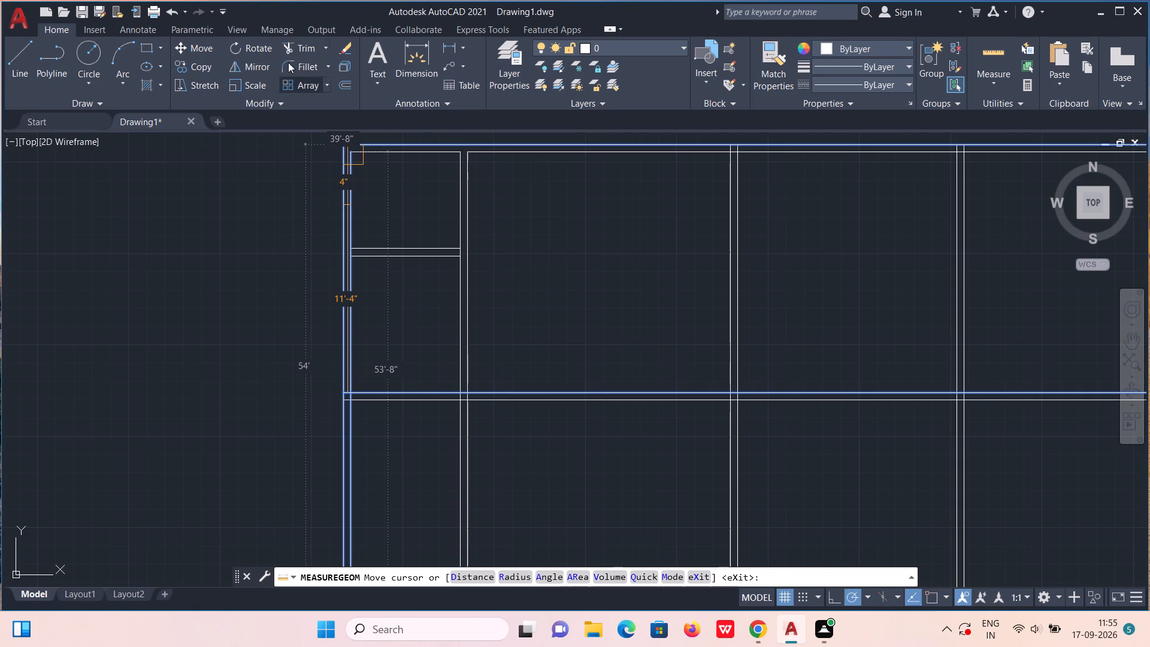
Trim away the inner top and inner left wall lines of the small room in the plan's top-left corner.
{"action": "left_click", "coordinate": [298, 48]}
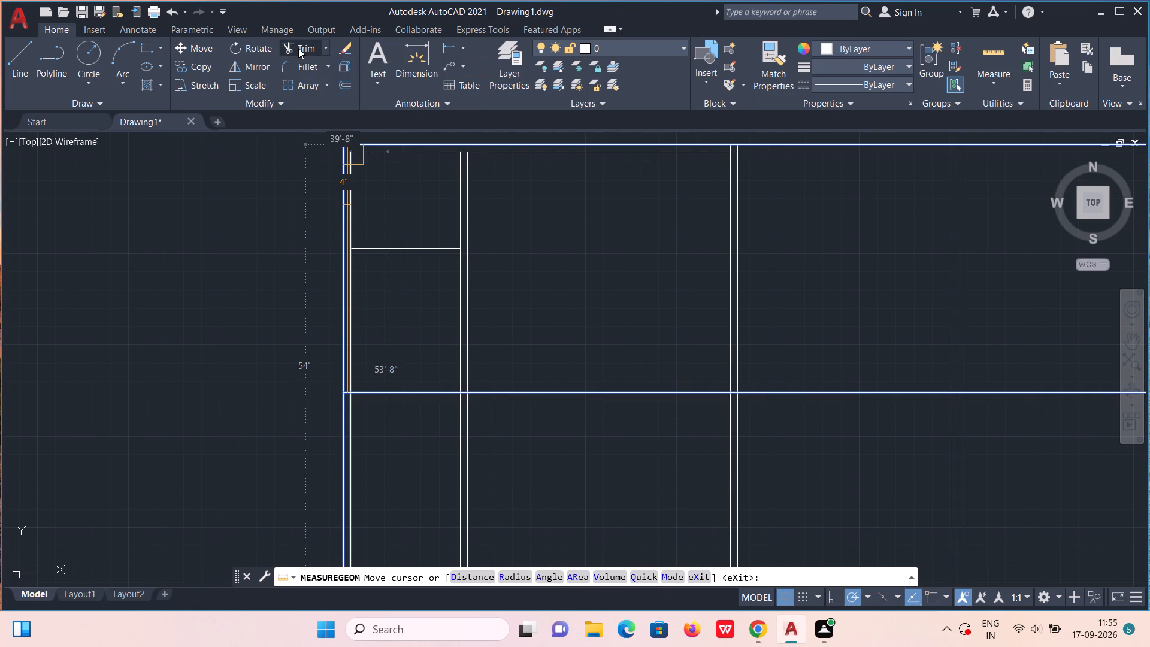
{"action": "left_click", "coordinate": [389, 152]}
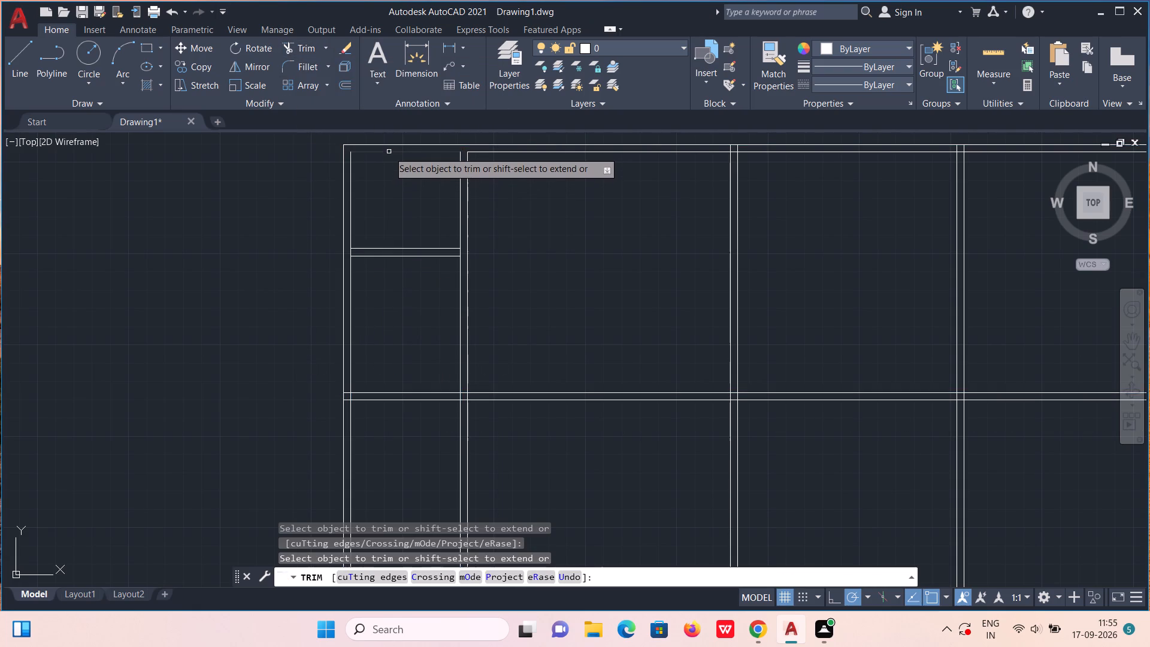
{"action": "left_click", "coordinate": [350, 199]}
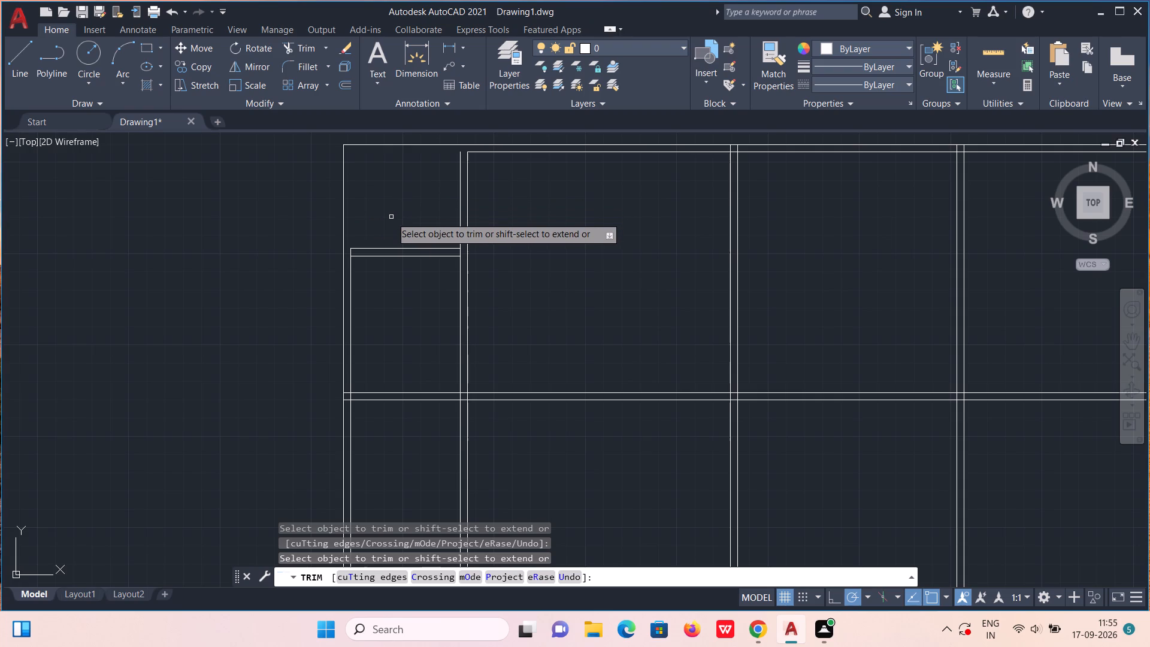
Measure the top-left room's width and height with the Quick option.
{"action": "left_click", "coordinate": [1000, 52]}
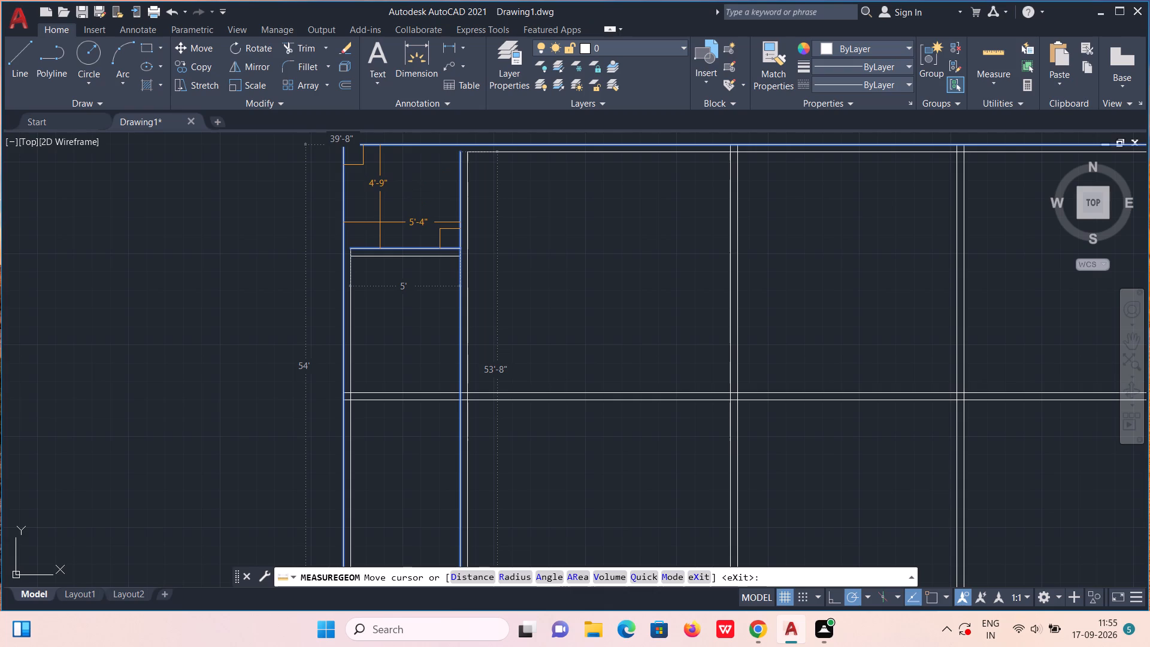
{"action": "key", "text": "Escape"}
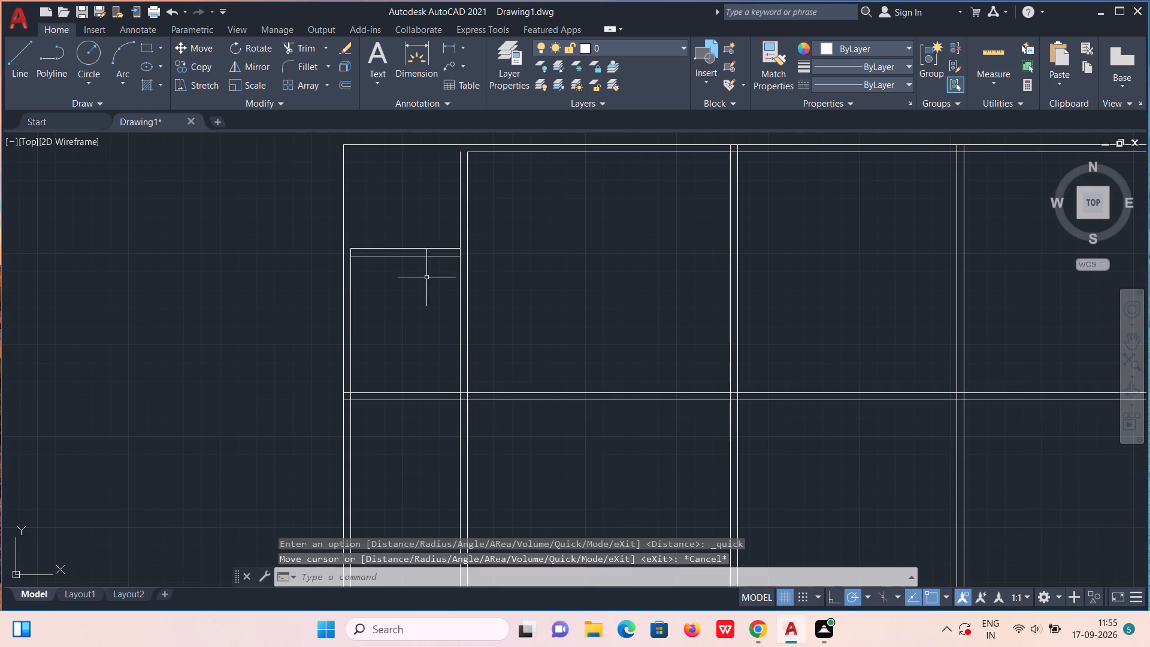
Shift the top-left dividing wall up by offsetting its upper line 4" upward and trimming away its lowest line.
{"action": "left_click", "coordinate": [349, 81]}
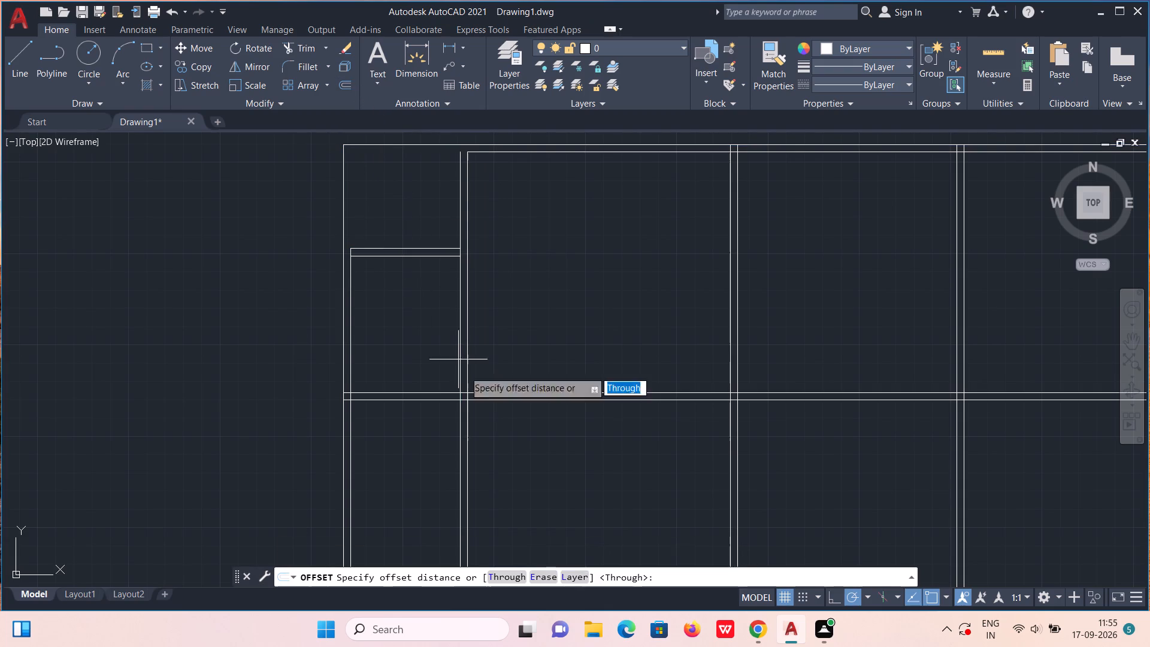
{"action": "left_click", "coordinate": [509, 571]}
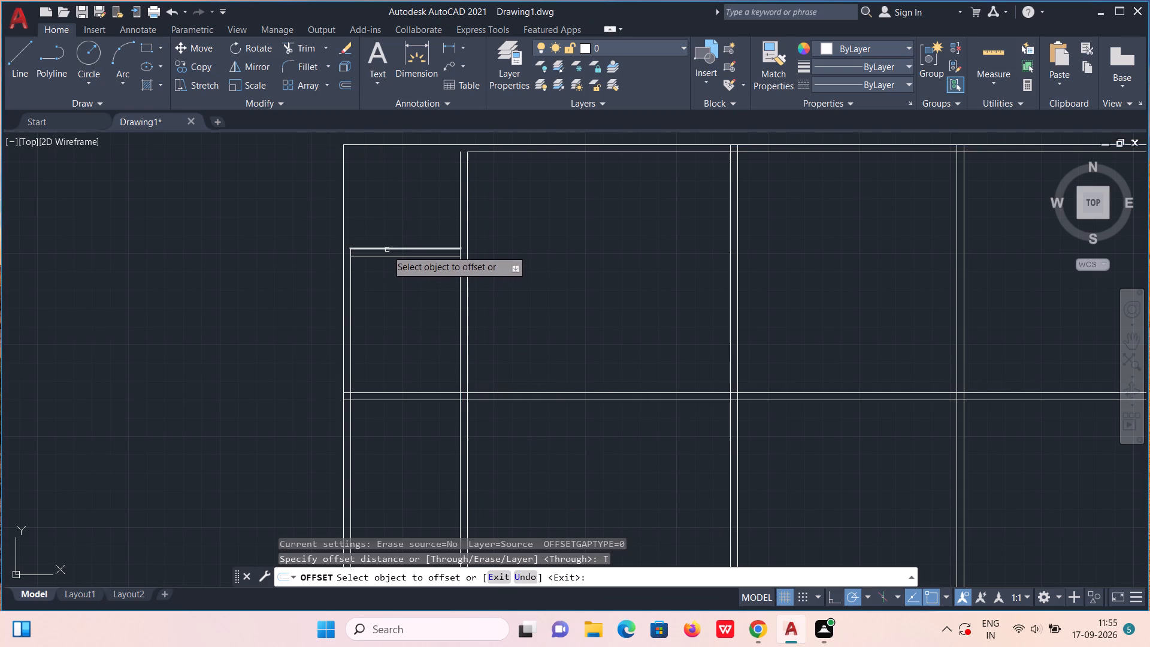
{"action": "left_click", "coordinate": [387, 249]}
{"action": "type", "text": "4\""}
{"action": "key", "text": "Return"}
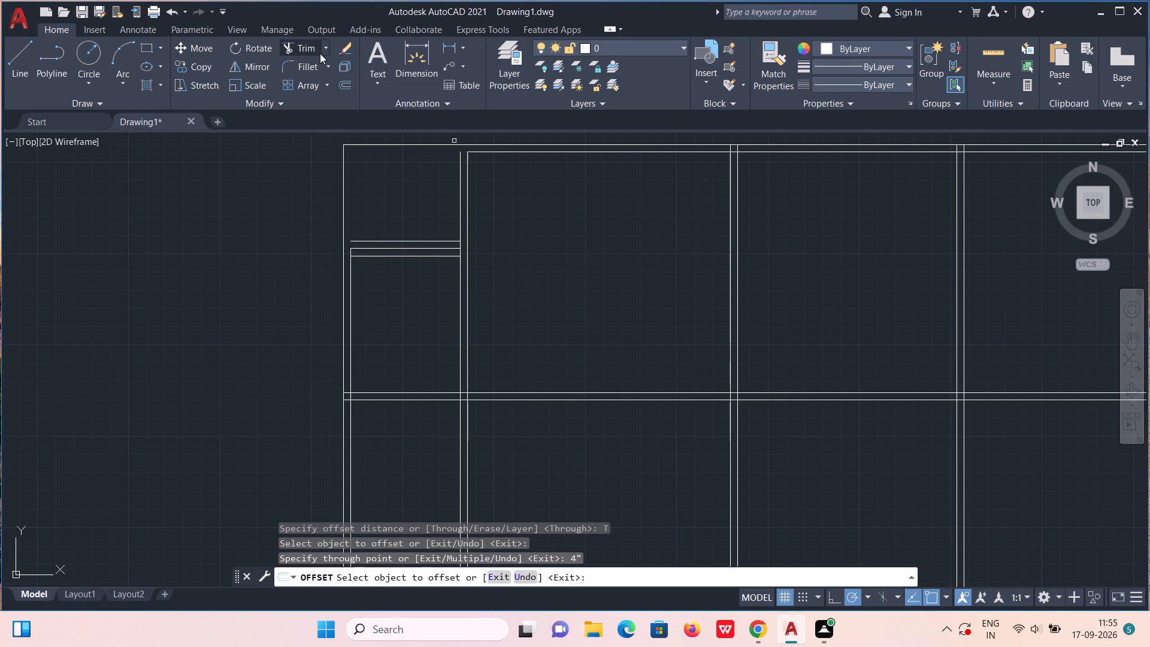
{"action": "left_click", "coordinate": [307, 49]}
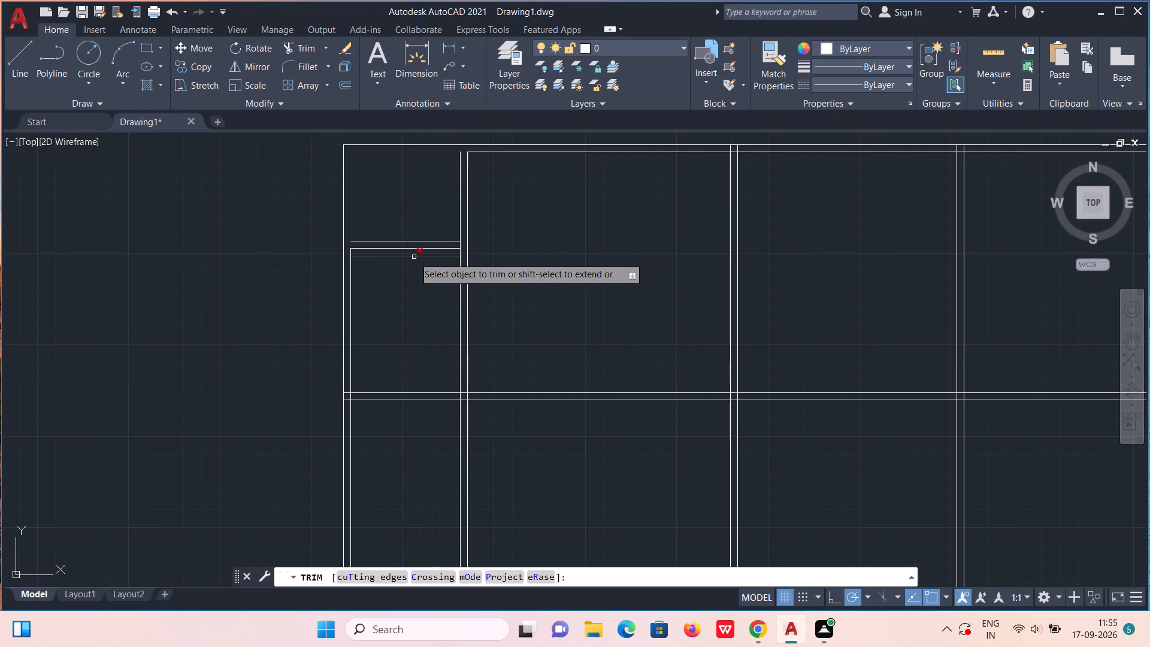
{"action": "left_click", "coordinate": [413, 257]}
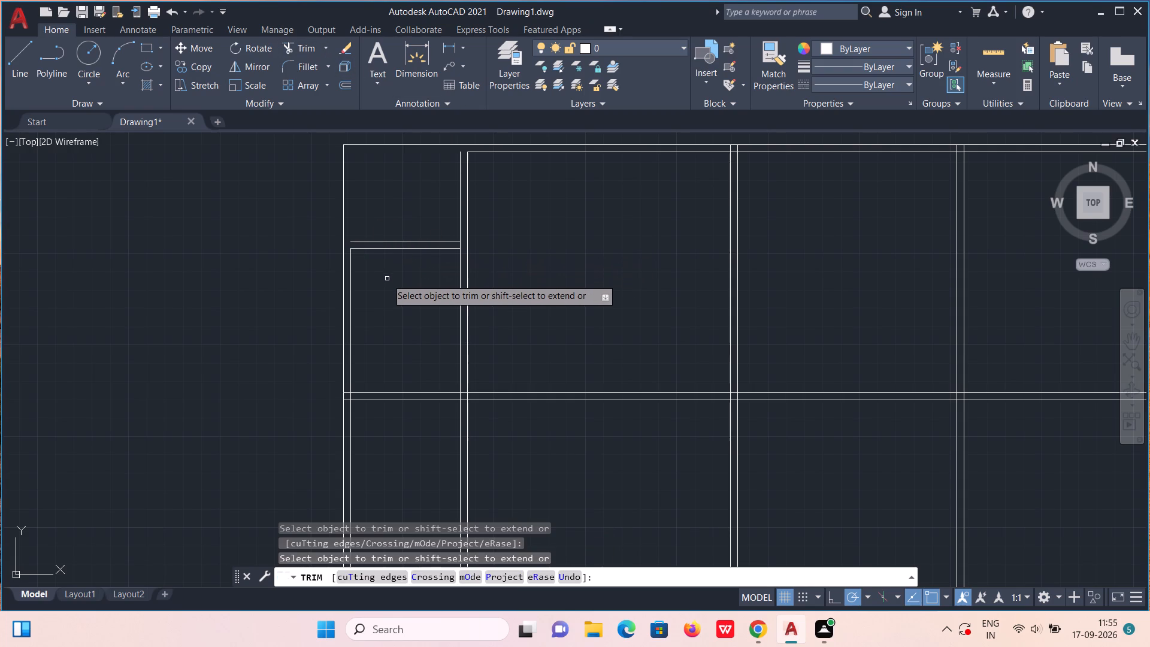
{"action": "key", "text": "l"}
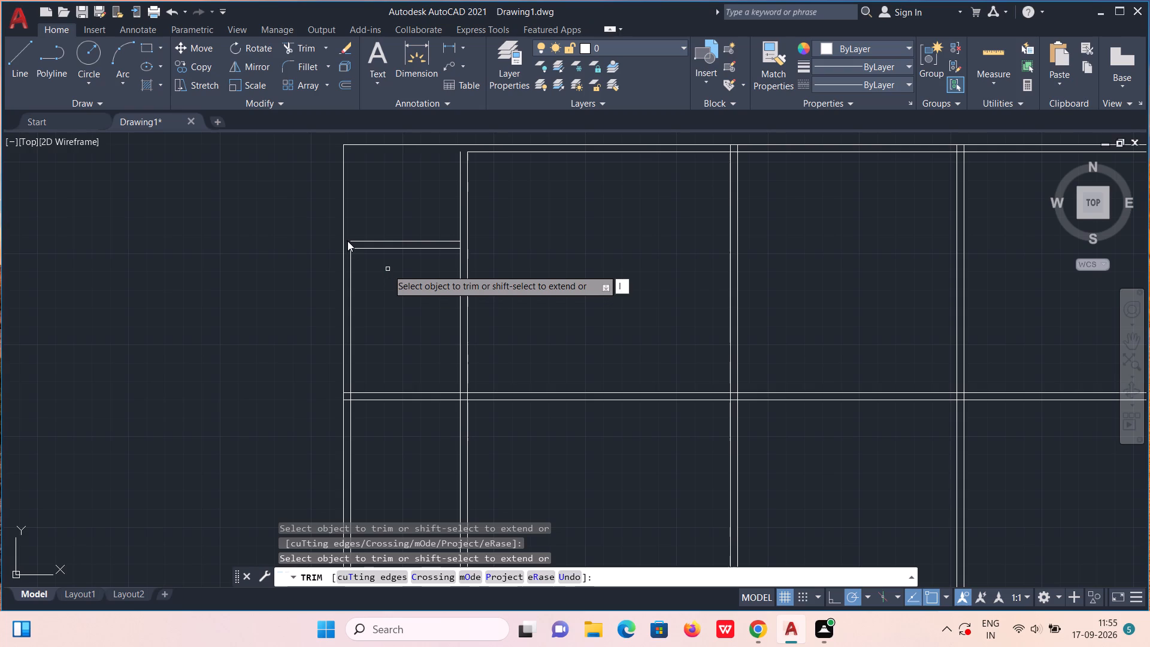
{"action": "key", "text": "Escape"}
Draw a 4" line joining the left end of the dividing wall's upper line to the outer left wall.
{"action": "key", "text": "l"}
{"action": "key", "text": "Return"}
{"action": "left_click", "coordinate": [349, 243]}
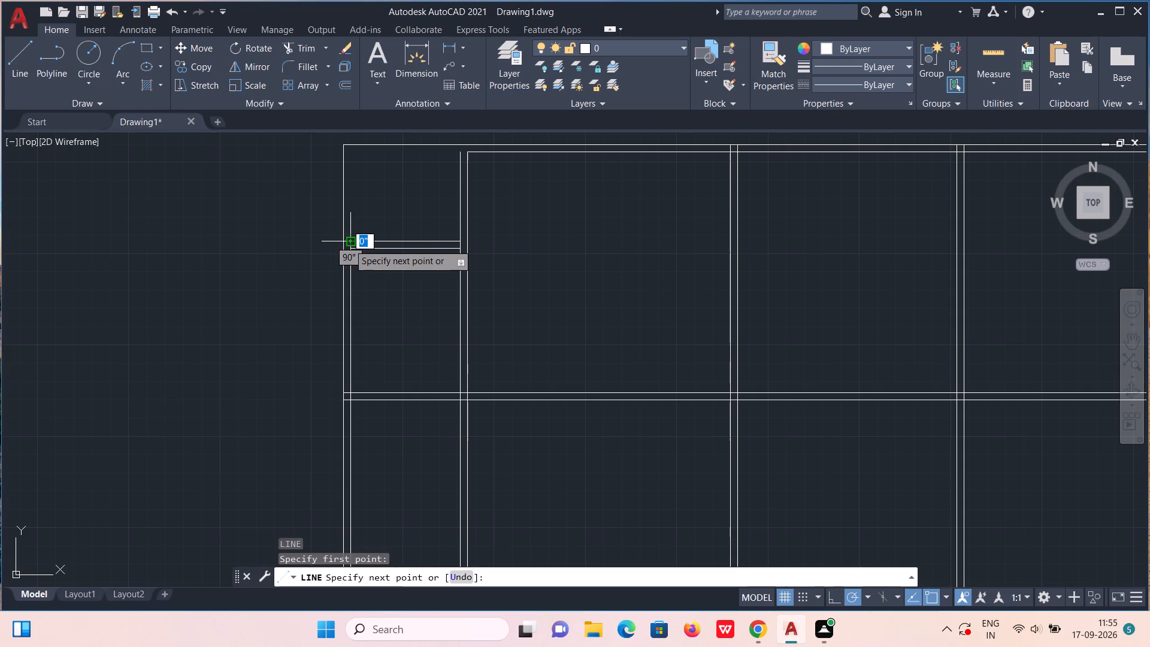
{"action": "left_click", "coordinate": [340, 240]}
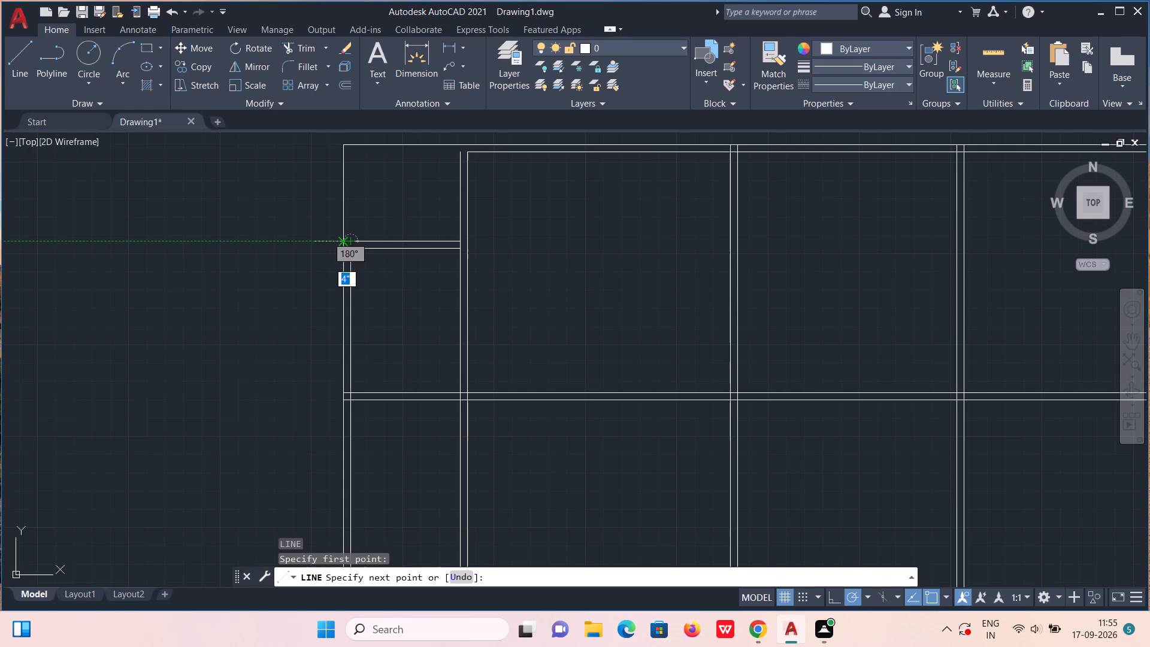
{"action": "key", "text": "Escape"}
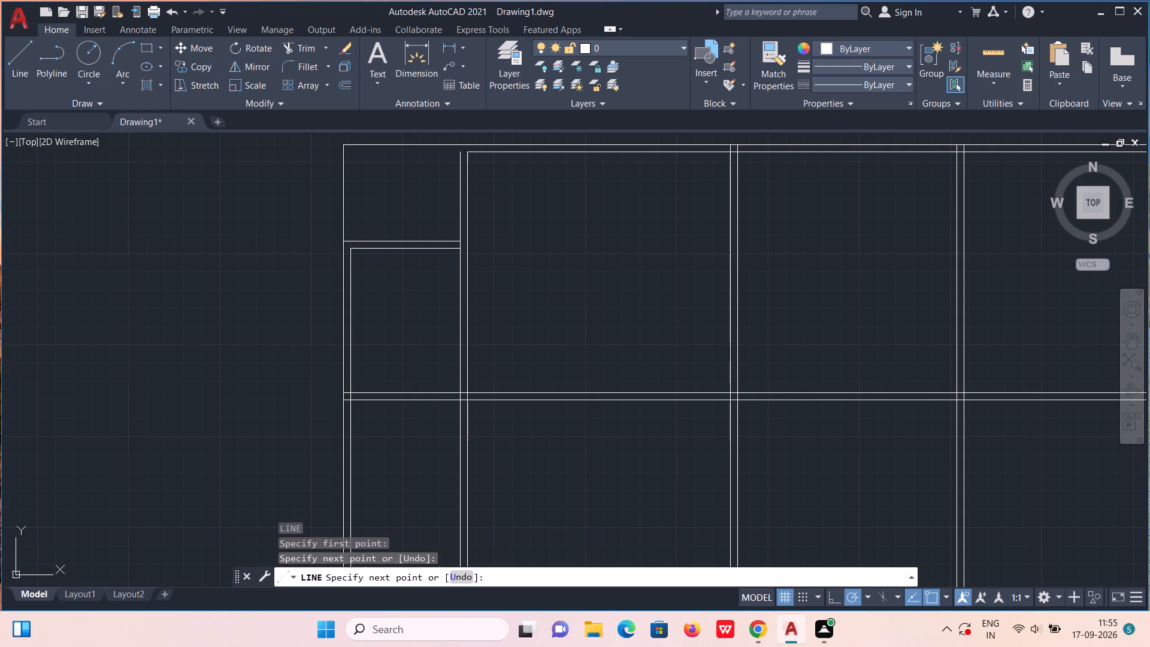
Measure the top-left room above the dividing wall with the Quick option.
{"action": "left_click", "coordinate": [992, 47]}
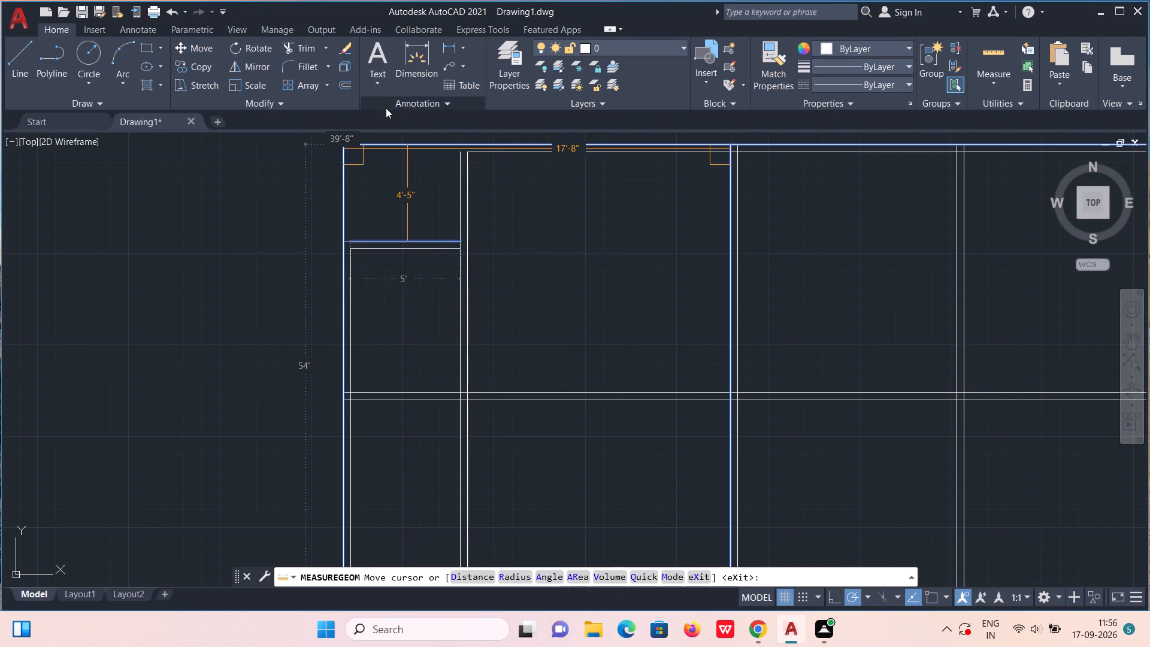
{"action": "key", "text": "l"}
{"action": "key", "text": "Return"}
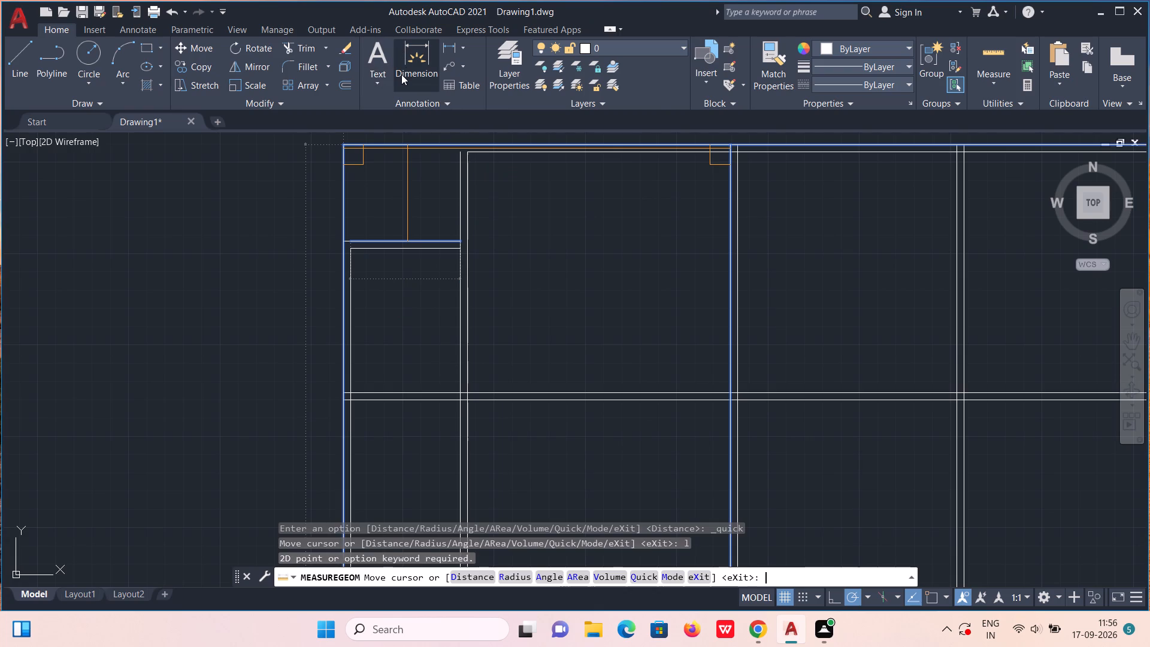
{"action": "key", "text": "Escape"}
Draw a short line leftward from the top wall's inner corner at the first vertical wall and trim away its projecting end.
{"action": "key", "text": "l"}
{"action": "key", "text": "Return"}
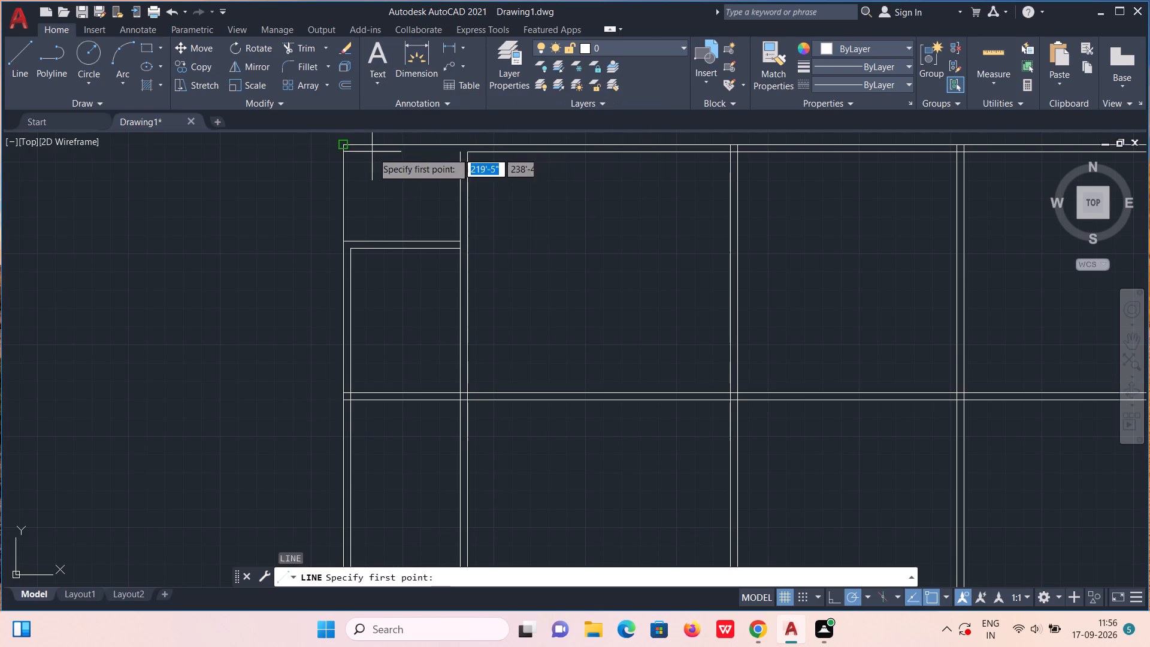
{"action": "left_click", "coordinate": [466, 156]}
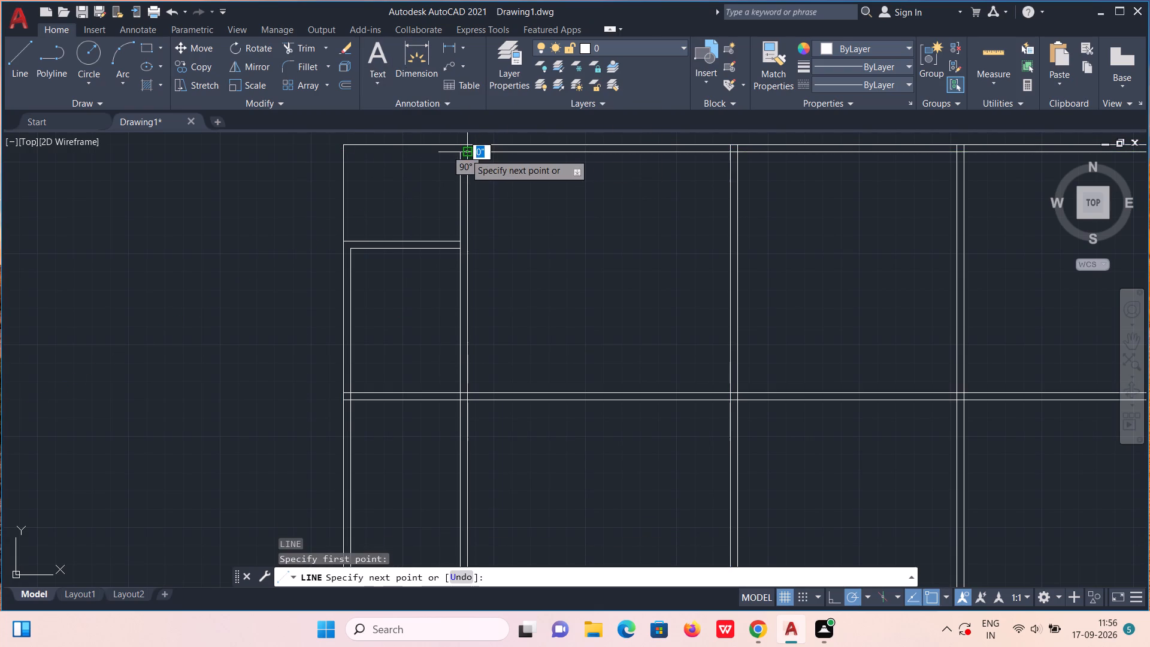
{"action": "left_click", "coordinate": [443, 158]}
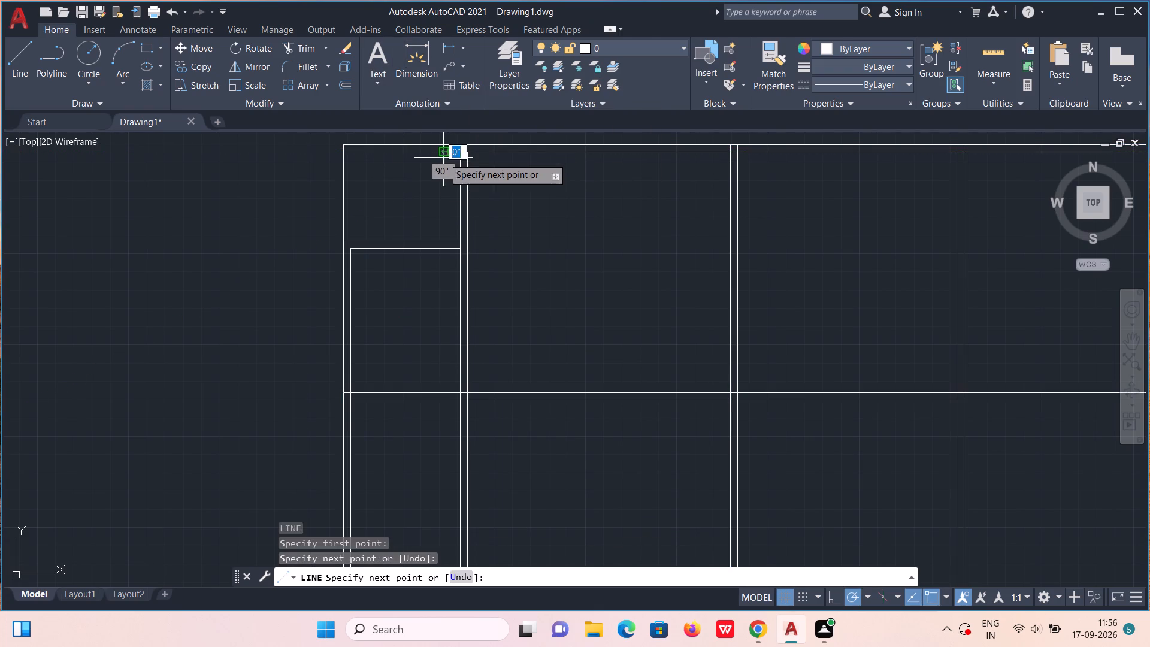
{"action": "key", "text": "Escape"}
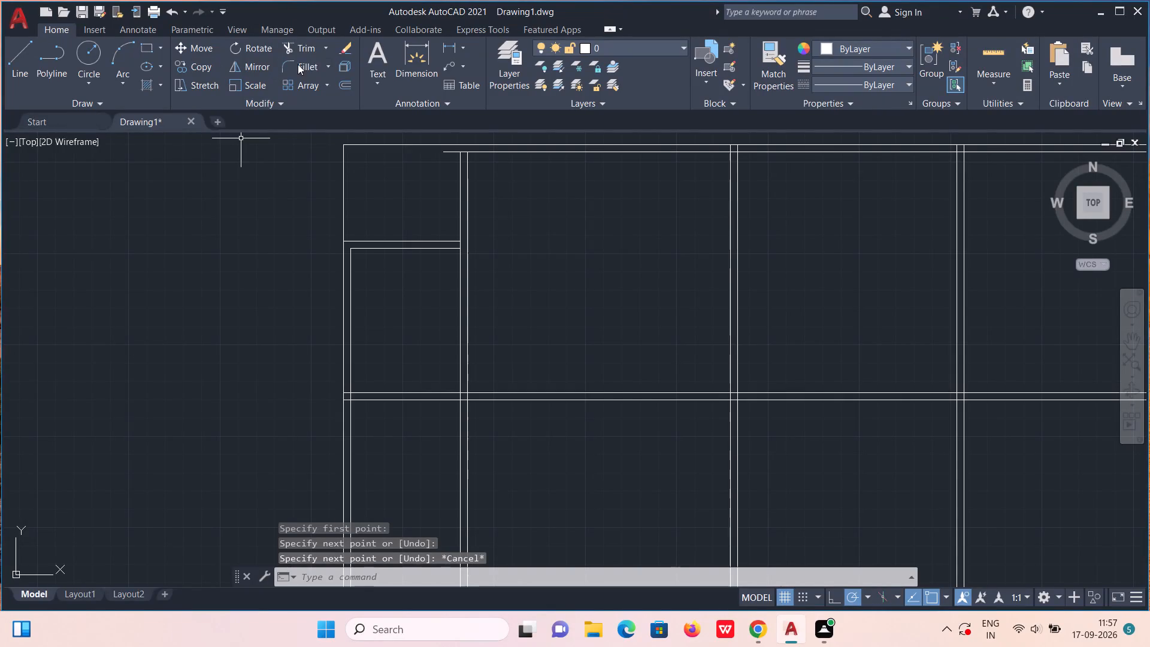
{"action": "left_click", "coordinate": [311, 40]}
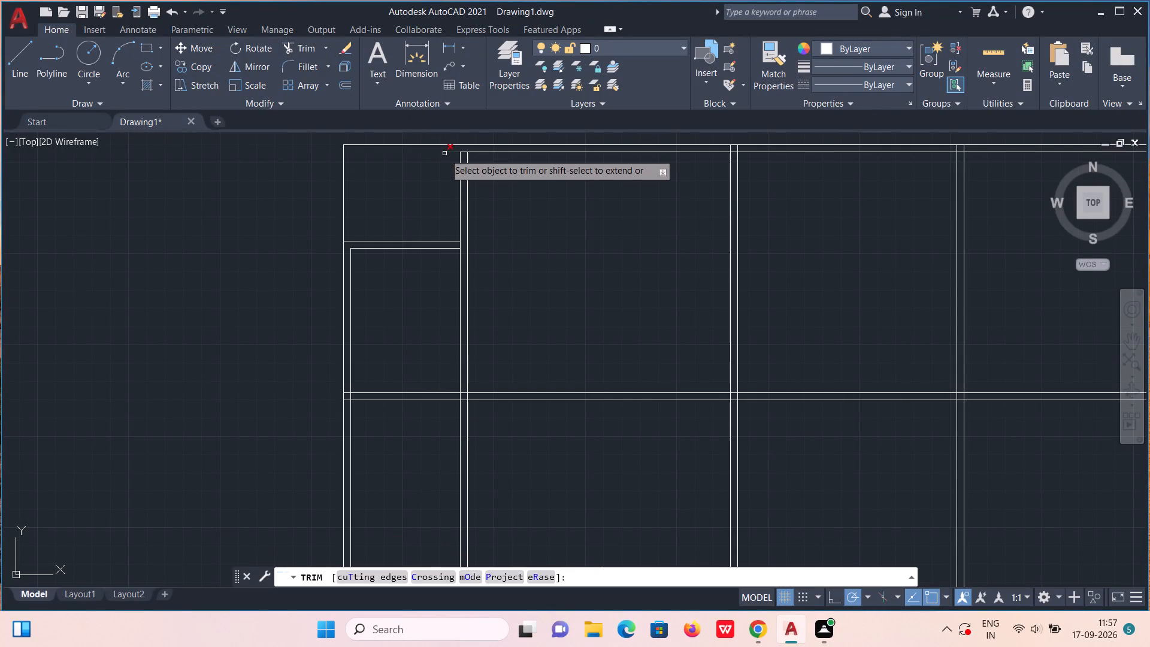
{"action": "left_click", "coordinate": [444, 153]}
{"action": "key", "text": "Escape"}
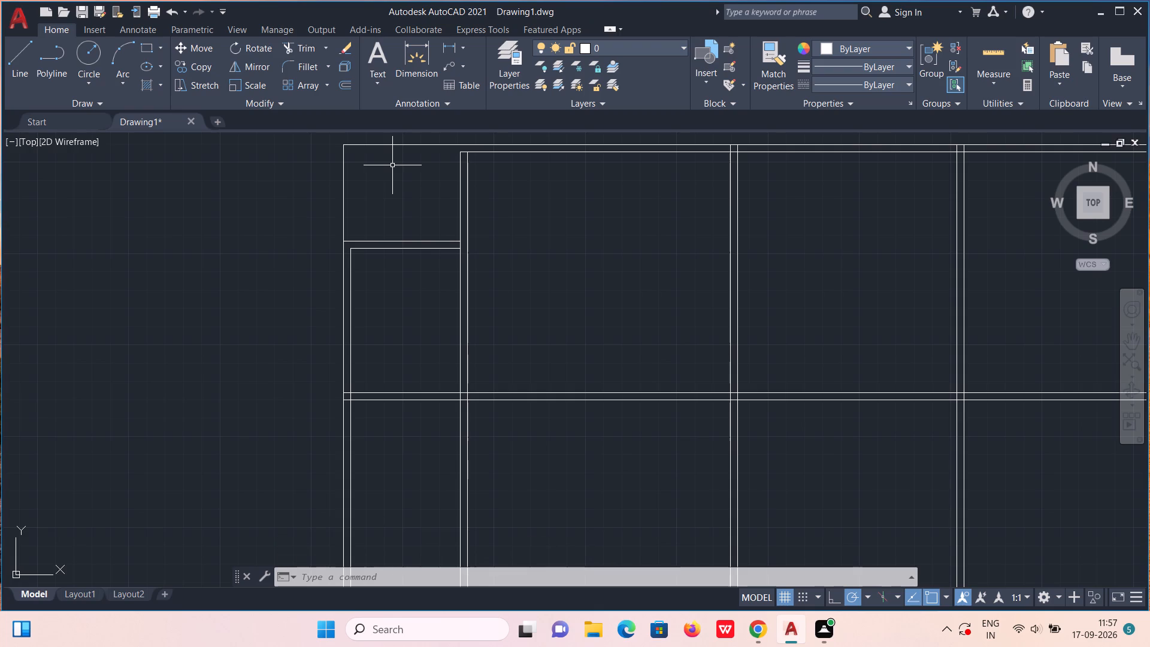
Offset the outer left wall line 5' to the right through the top-left room.
{"action": "scroll", "coordinate": [409, 217], "scroll_direction": "down", "scroll_amount": 1}
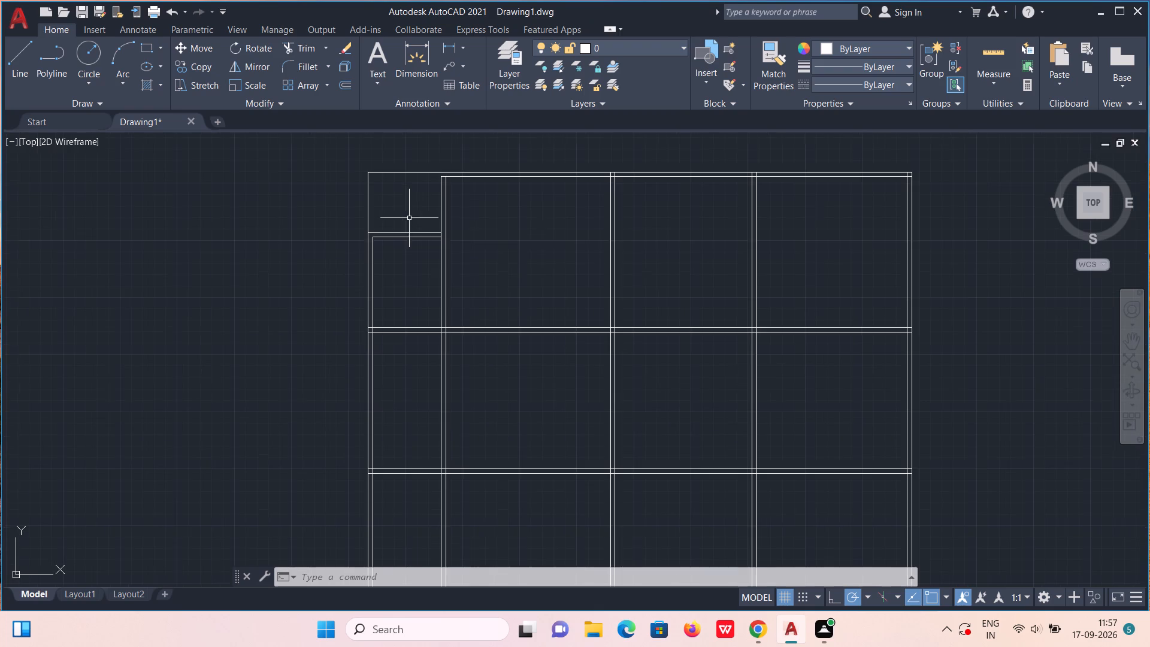
{"action": "scroll", "coordinate": [634, 224], "scroll_direction": "up", "scroll_amount": 1}
{"action": "middle_click_drag", "start_coordinate": [634, 224], "coordinate": [598, 235]}
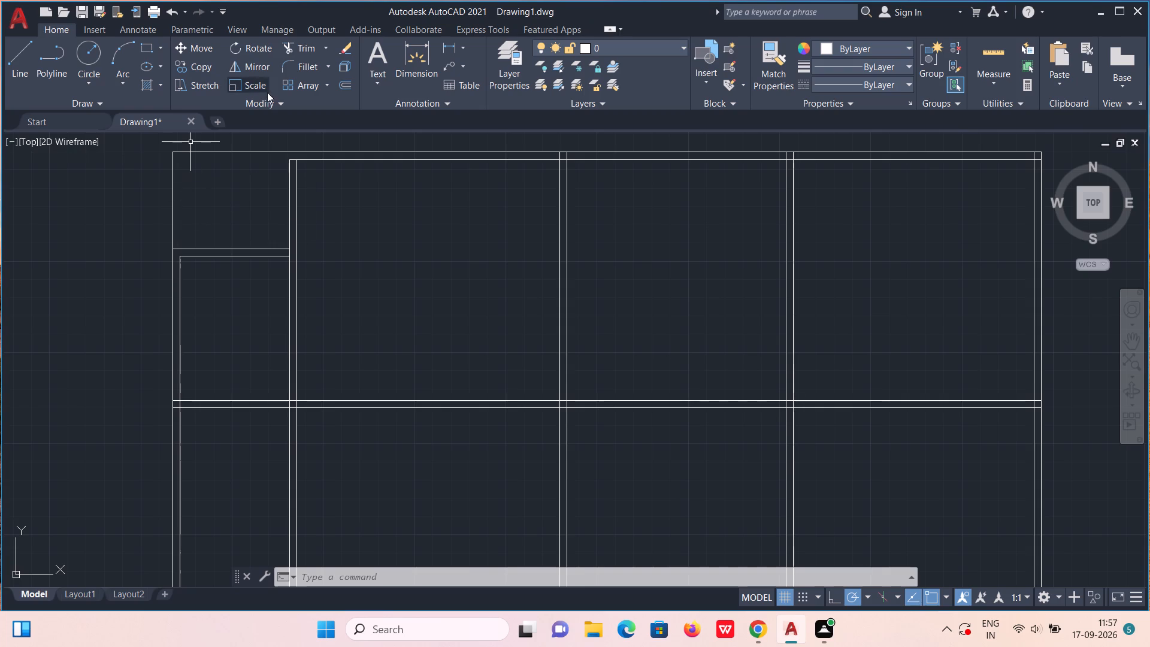
{"action": "left_click", "coordinate": [341, 84]}
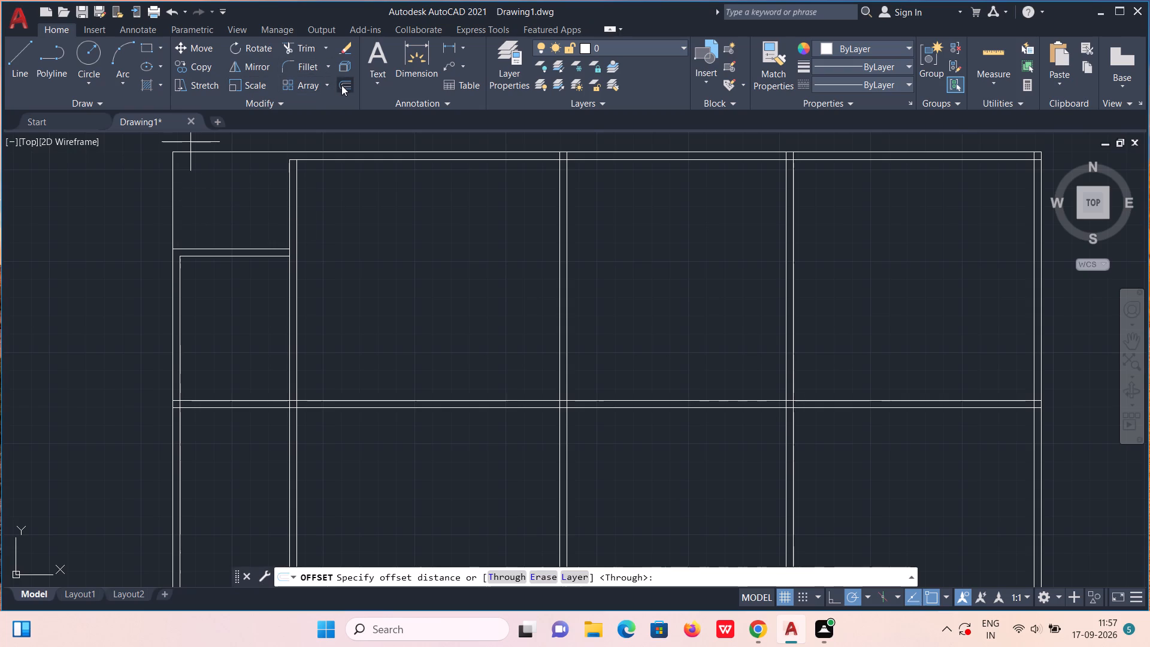
{"action": "left_click", "coordinate": [499, 581]}
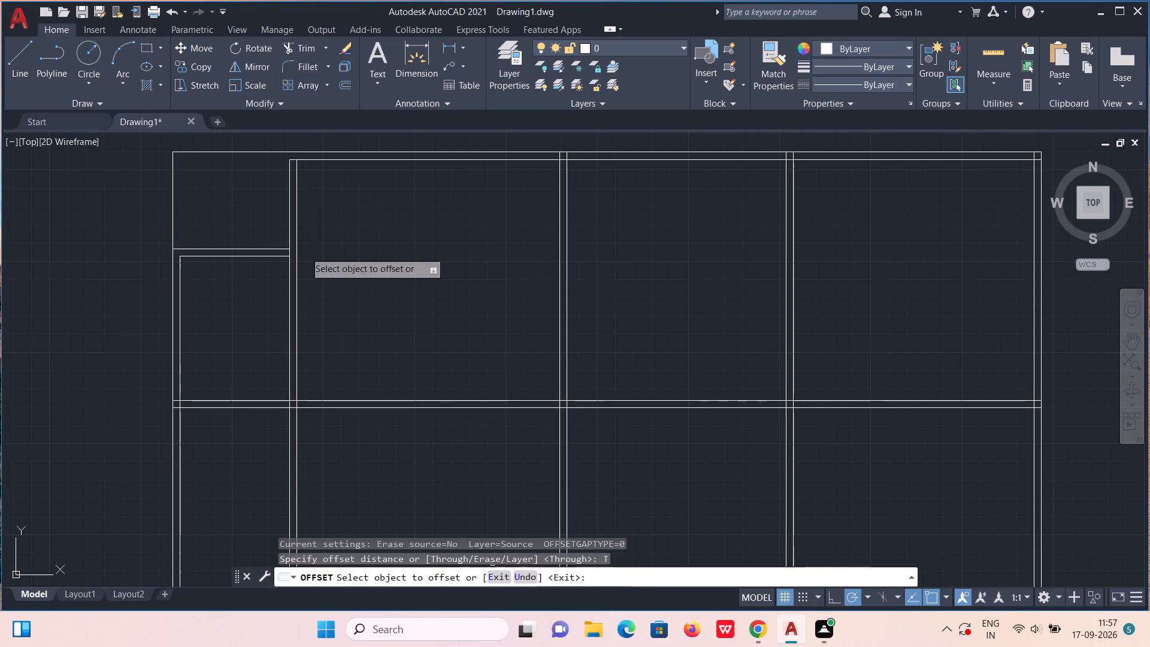
{"action": "left_click", "coordinate": [173, 201]}
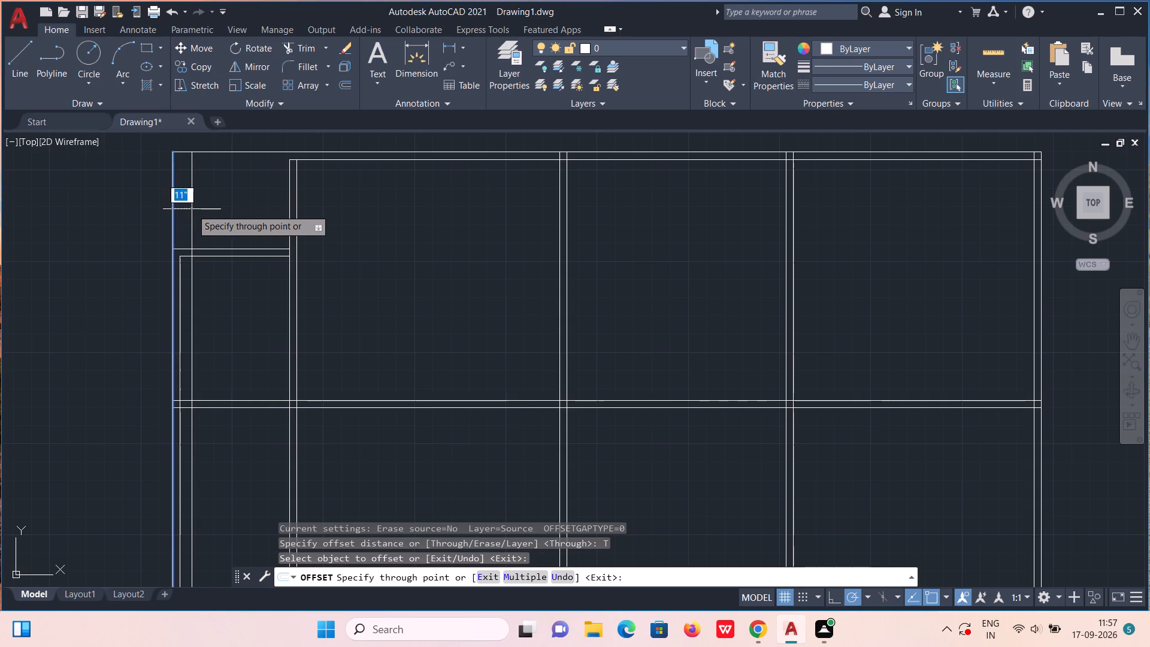
{"action": "type", "text": "5'"}
{"action": "key", "text": "Return"}
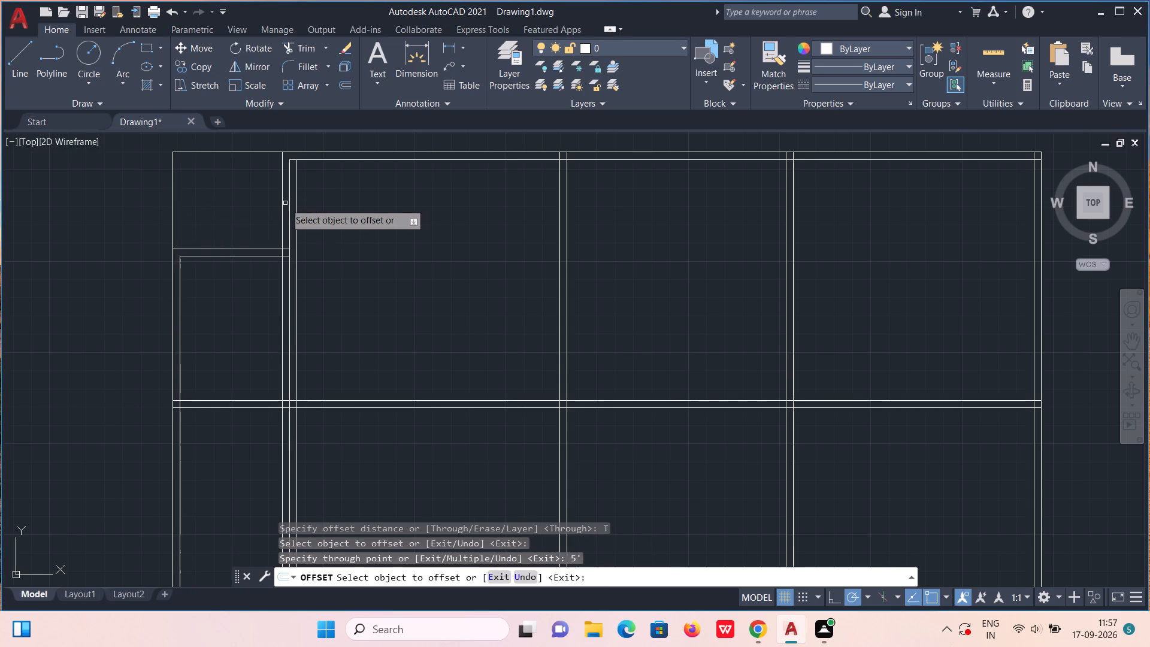
Measure the gap between the new offset line and the first vertical interior wall with the Quick option.
{"action": "left_click", "coordinate": [985, 49]}
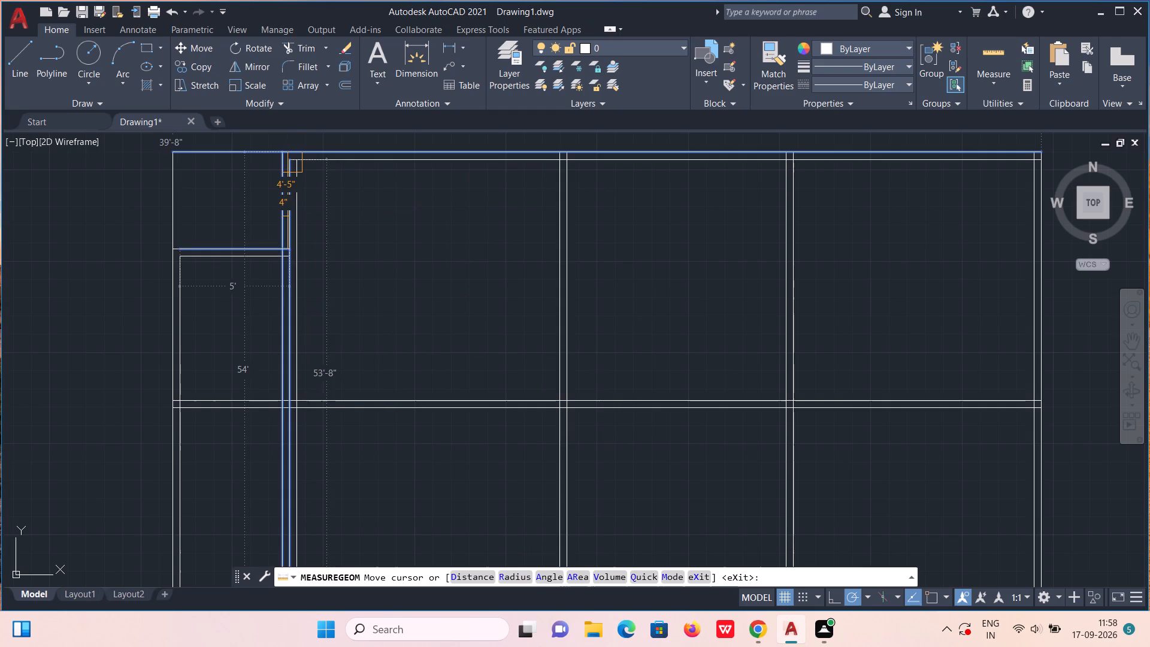
{"action": "scroll", "coordinate": [286, 216], "scroll_direction": "up", "scroll_amount": 1}
{"action": "scroll", "coordinate": [285, 216], "scroll_direction": "down", "scroll_amount": 1}
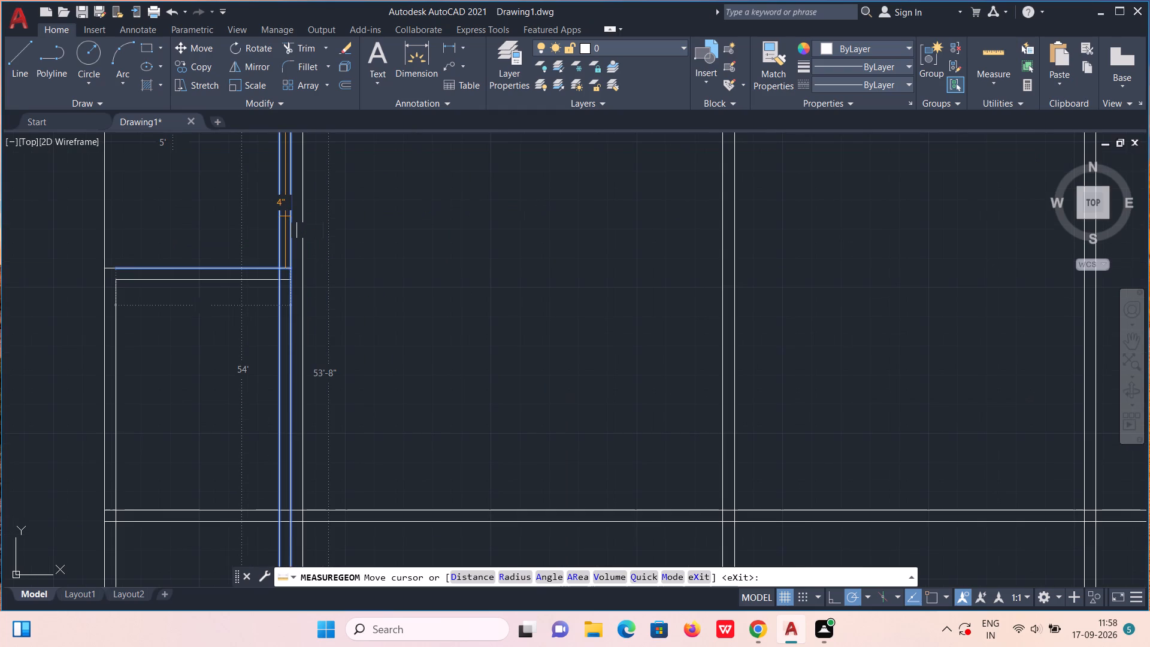
{"action": "key", "text": "Escape"}
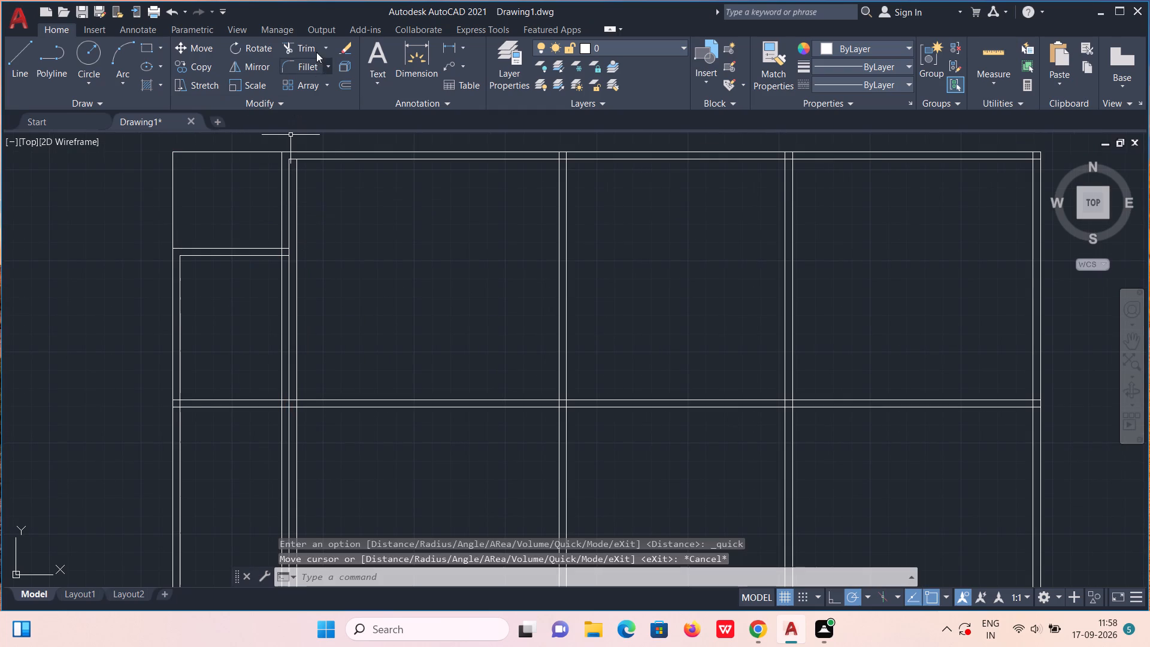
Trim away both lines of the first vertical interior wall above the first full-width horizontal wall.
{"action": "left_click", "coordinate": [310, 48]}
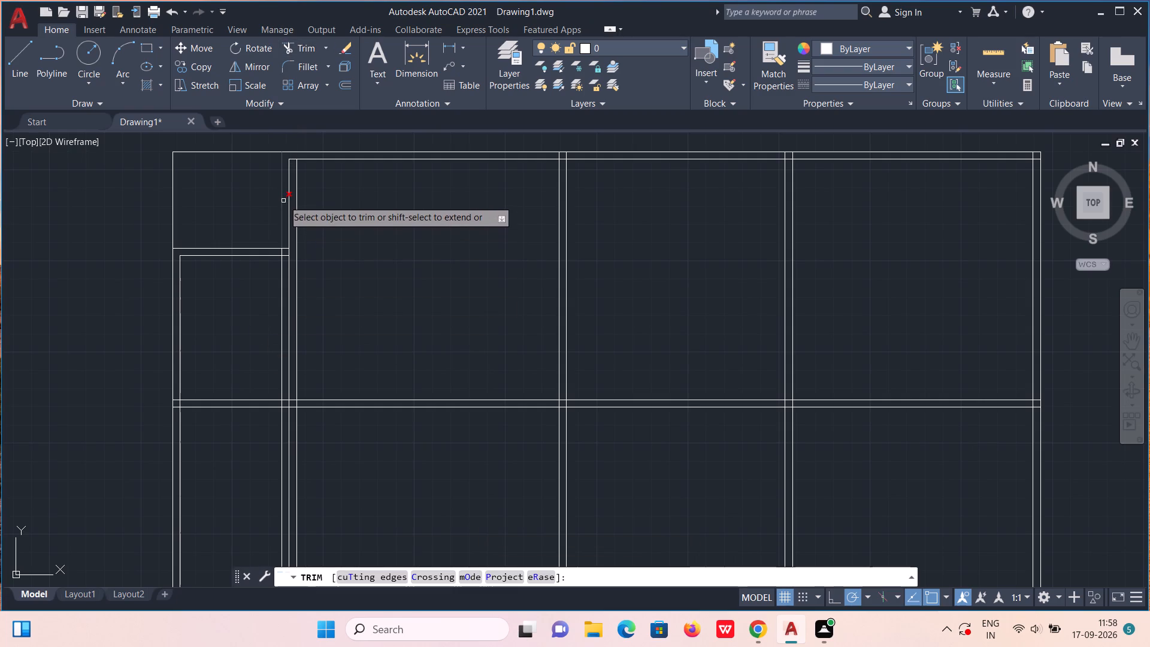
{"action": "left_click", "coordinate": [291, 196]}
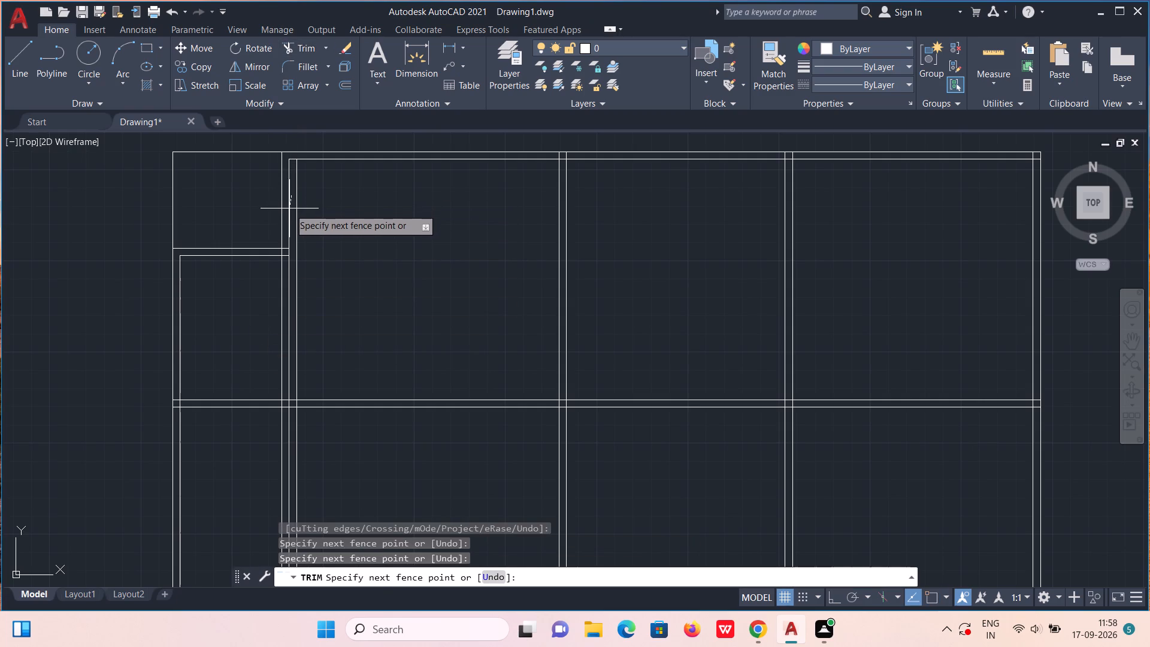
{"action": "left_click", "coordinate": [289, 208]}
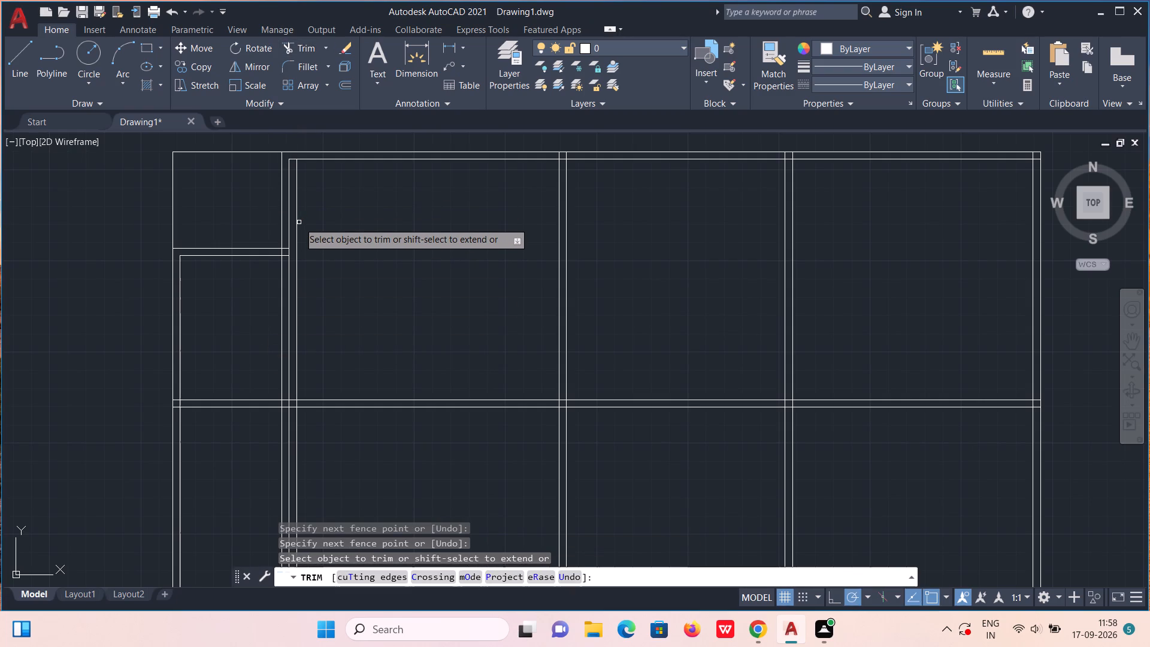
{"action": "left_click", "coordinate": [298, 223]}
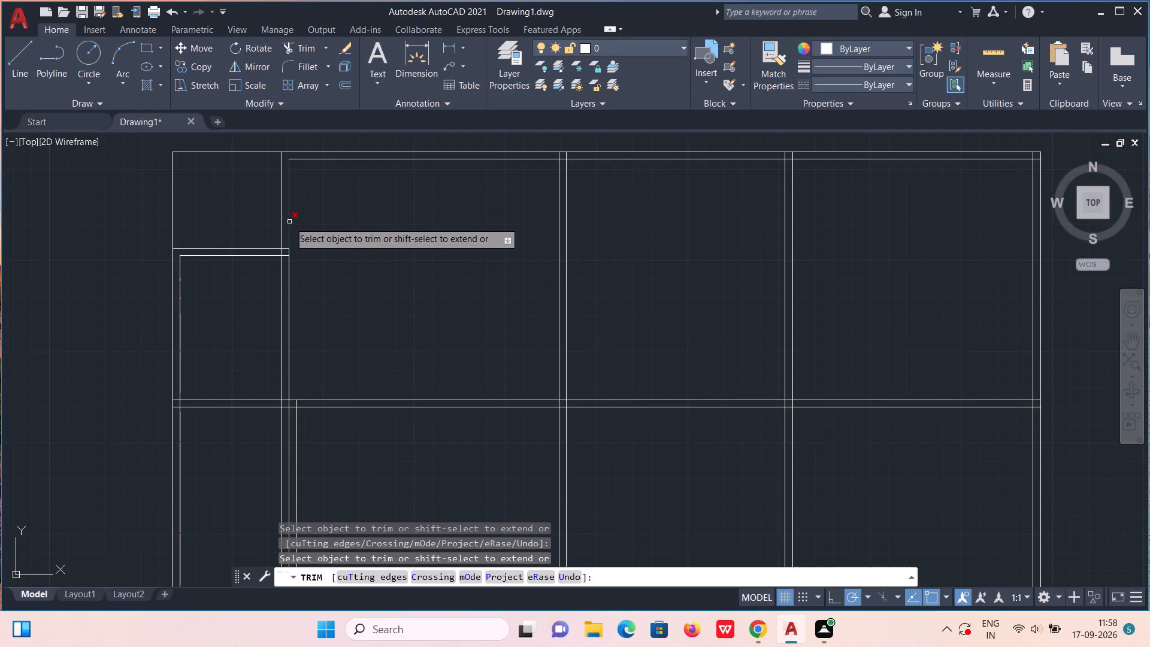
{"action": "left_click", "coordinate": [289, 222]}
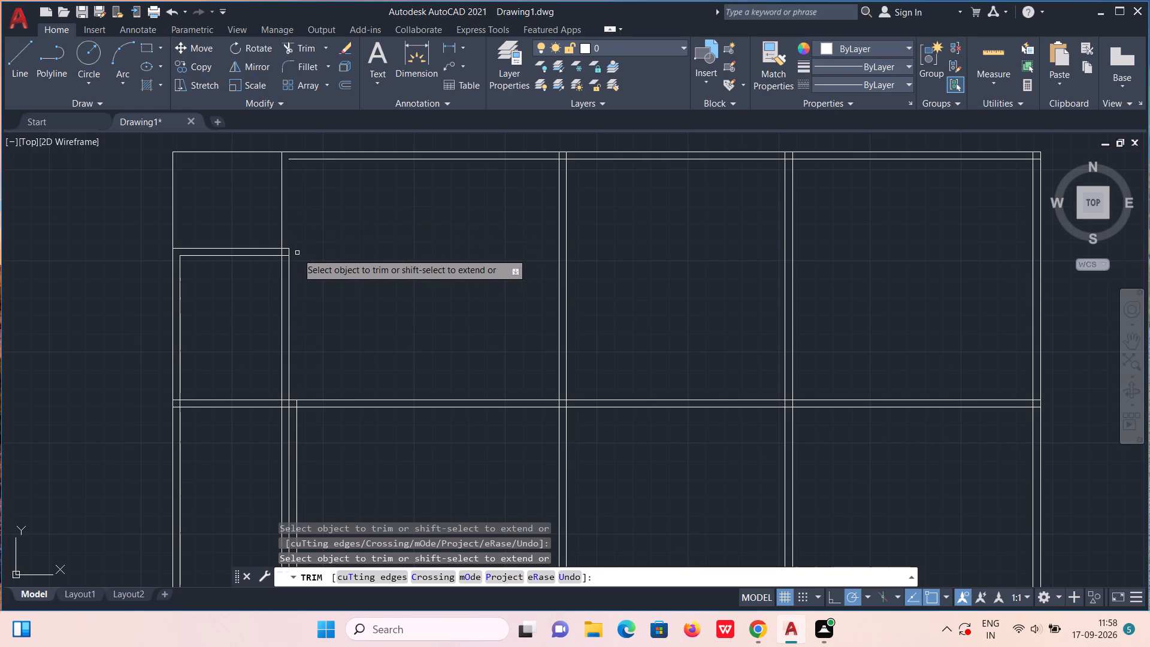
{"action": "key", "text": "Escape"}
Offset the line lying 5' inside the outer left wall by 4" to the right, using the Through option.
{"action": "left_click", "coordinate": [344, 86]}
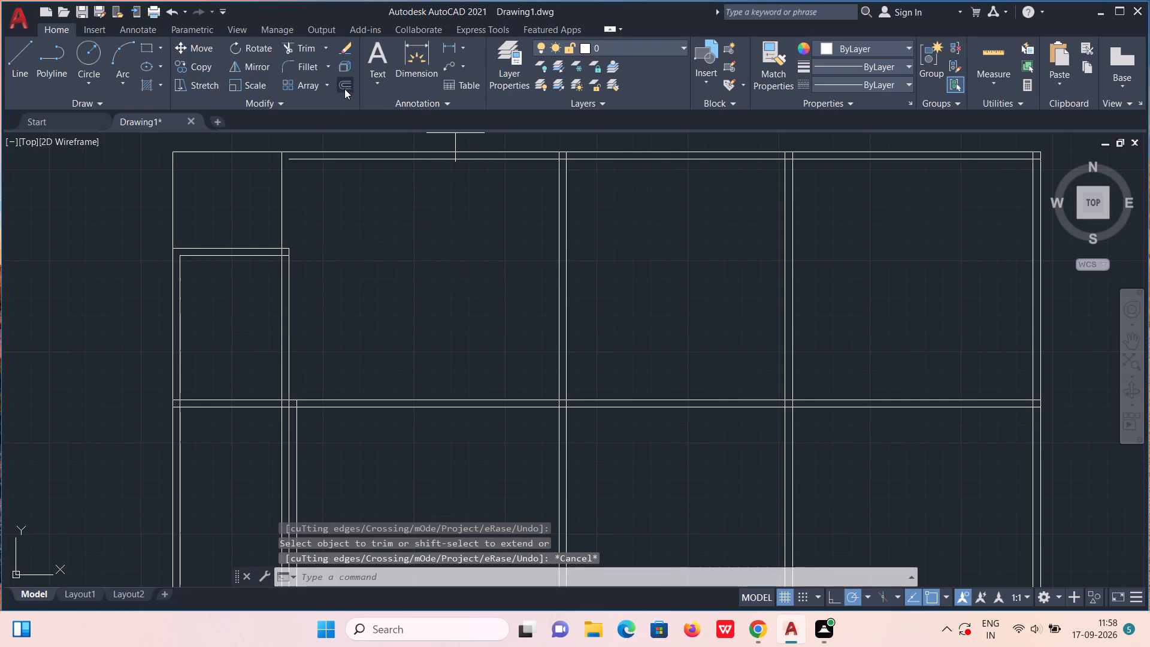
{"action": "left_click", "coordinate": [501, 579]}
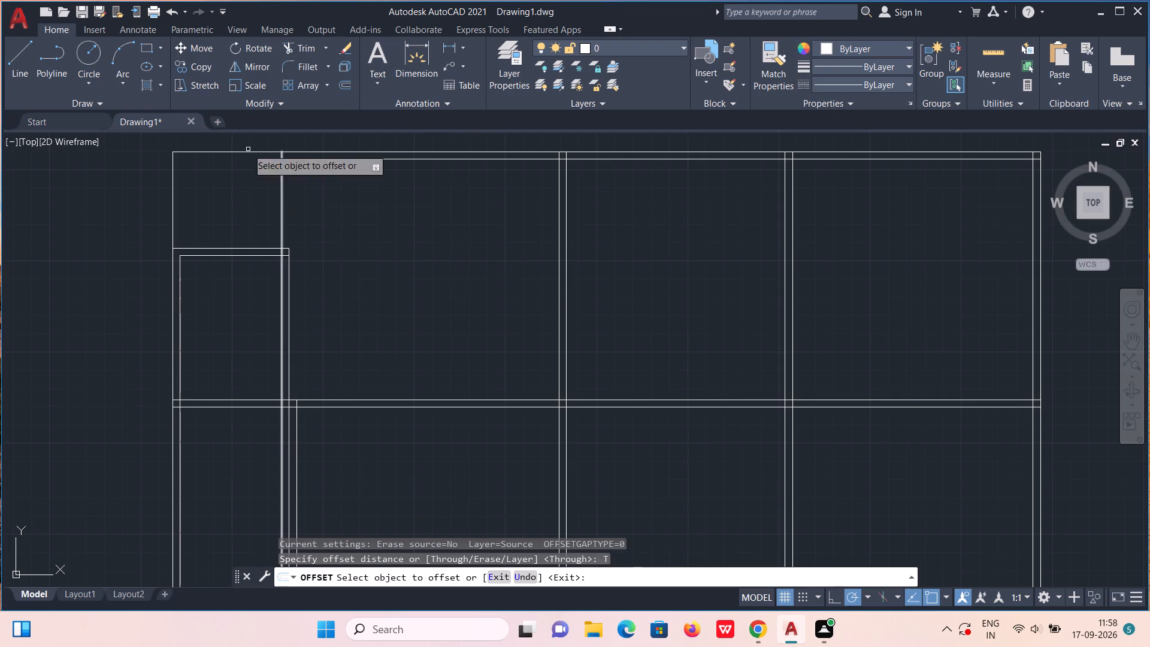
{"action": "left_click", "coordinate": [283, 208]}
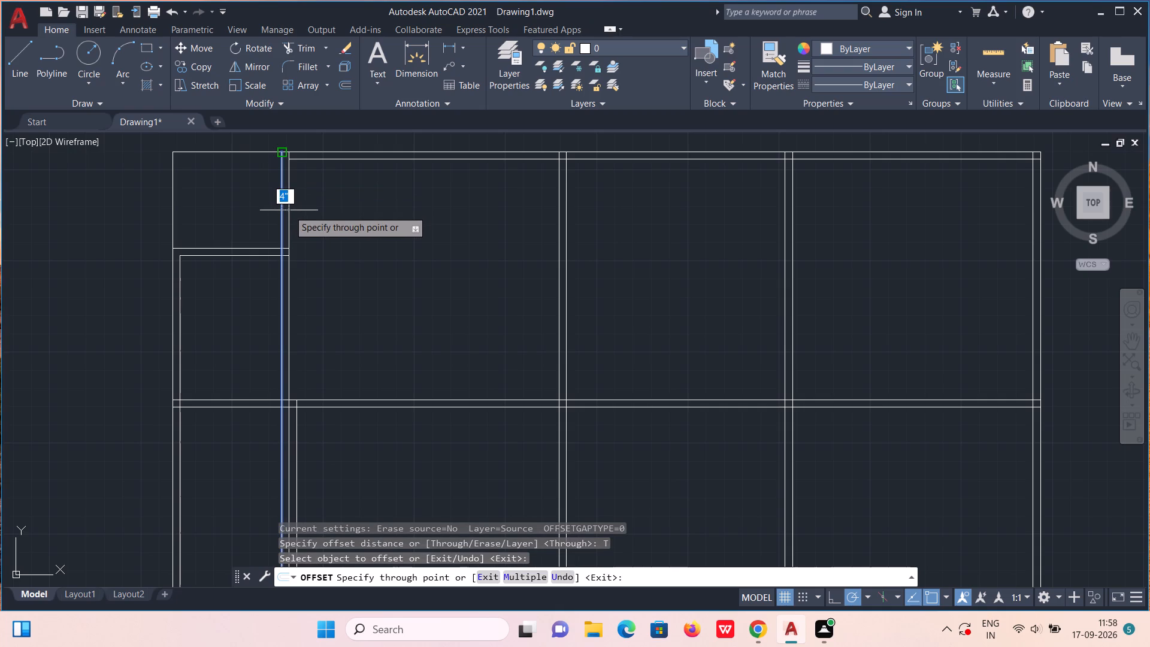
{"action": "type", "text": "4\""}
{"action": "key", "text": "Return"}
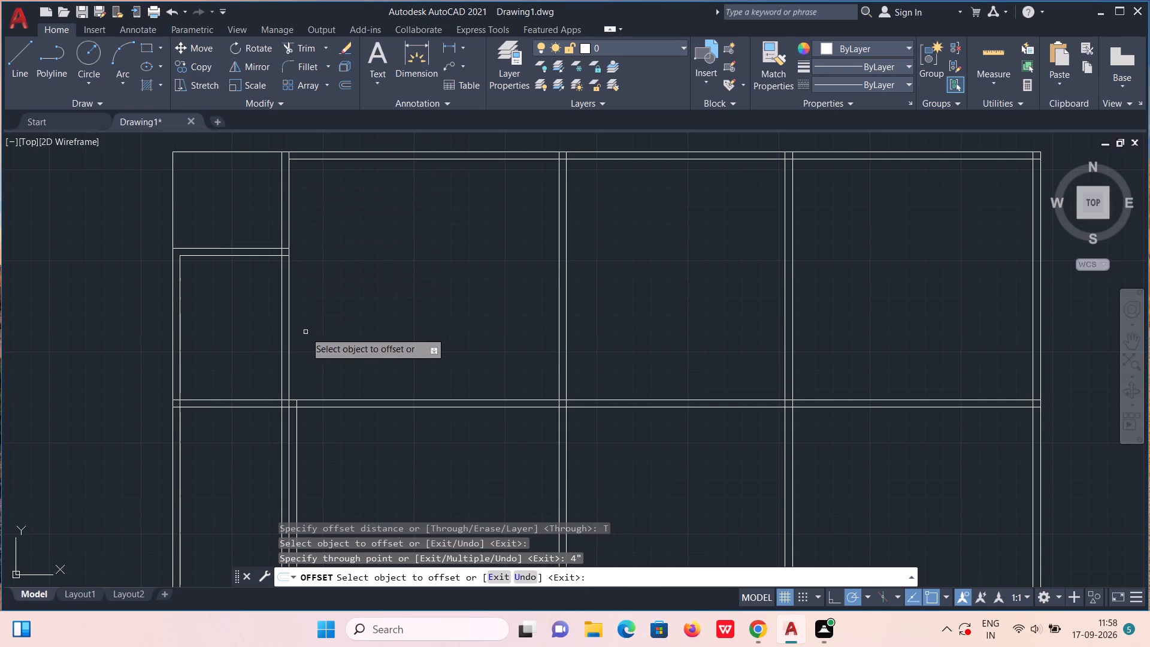
Measure the large upper room between the first and second vertical interior walls with the Quick option.
{"action": "left_click", "coordinate": [983, 53]}
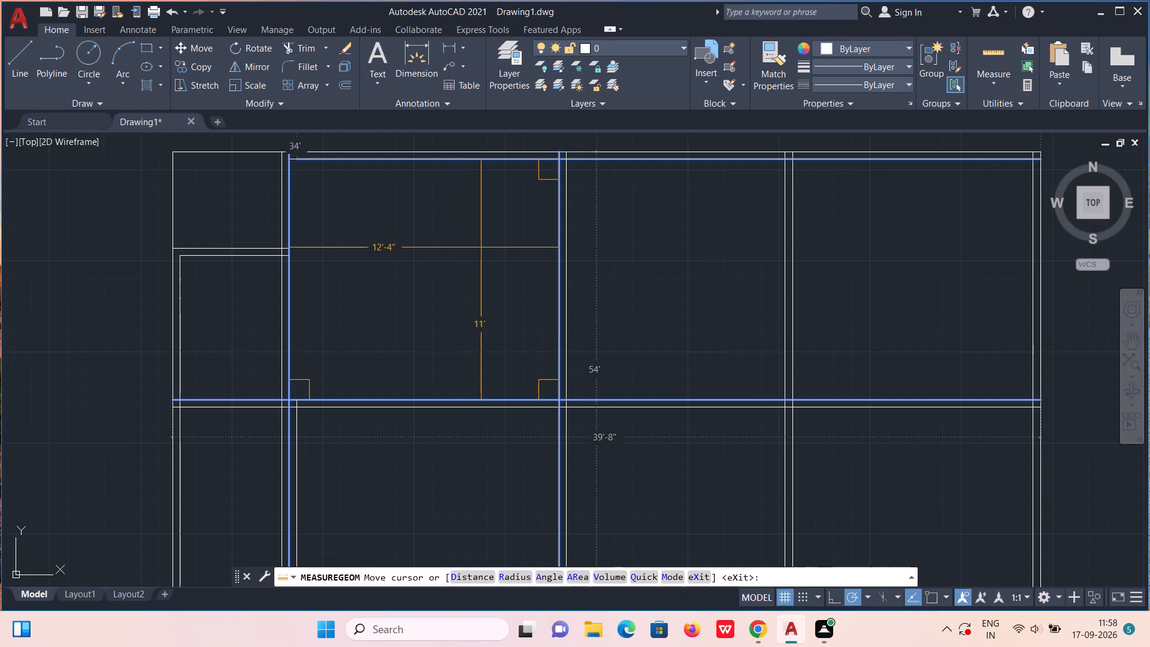
{"action": "key", "text": "Escape"}
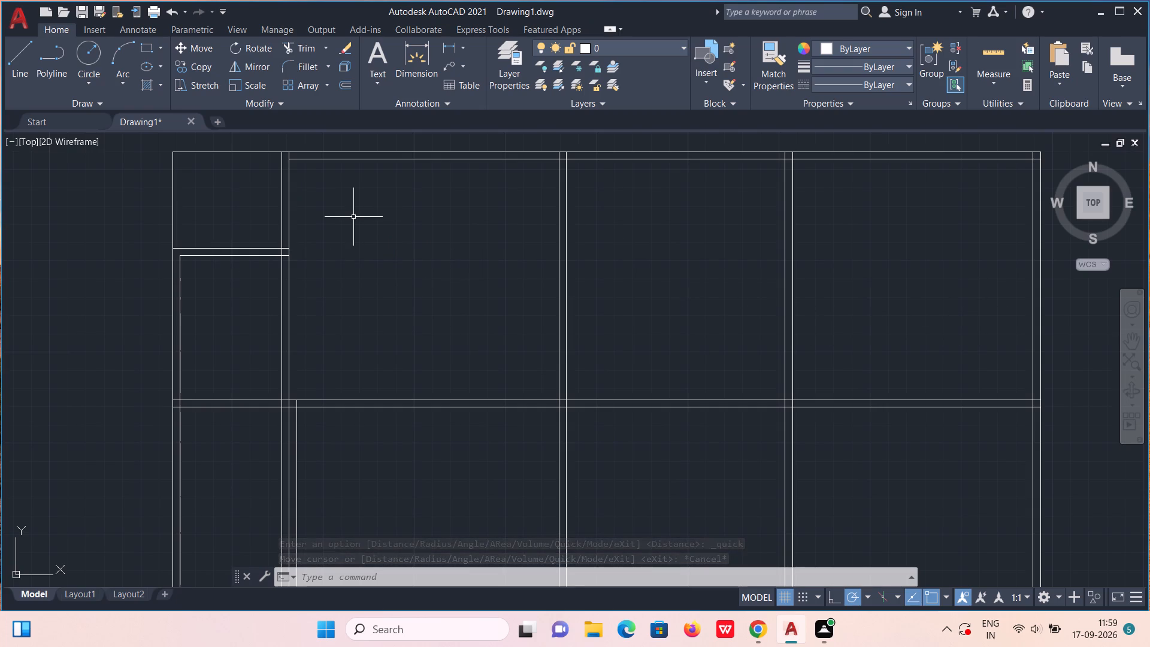
Undo the 4" offset, the wall trims and the earlier 5' offset of the outer left wall line.
{"action": "key", "text": "ctrl+z"}
{"action": "key", "text": "ctrl+z"}
{"action": "key", "text": "ctrl+z"}
{"action": "key", "text": "ctrl+z"}
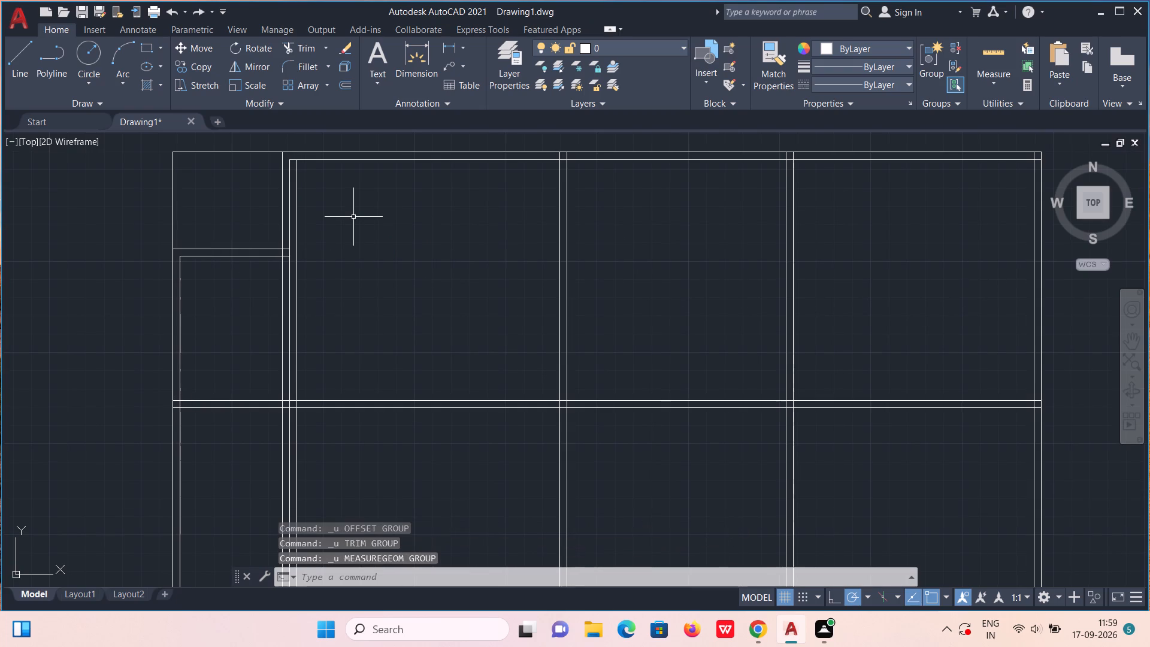
{"action": "key", "text": "ctrl+z"}
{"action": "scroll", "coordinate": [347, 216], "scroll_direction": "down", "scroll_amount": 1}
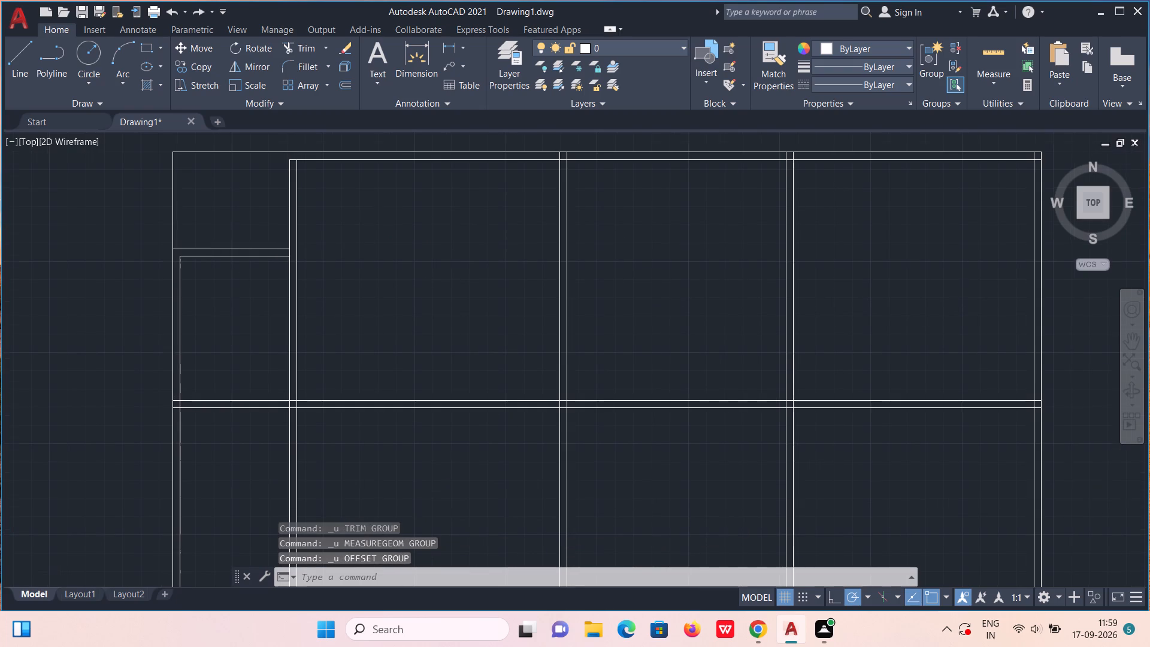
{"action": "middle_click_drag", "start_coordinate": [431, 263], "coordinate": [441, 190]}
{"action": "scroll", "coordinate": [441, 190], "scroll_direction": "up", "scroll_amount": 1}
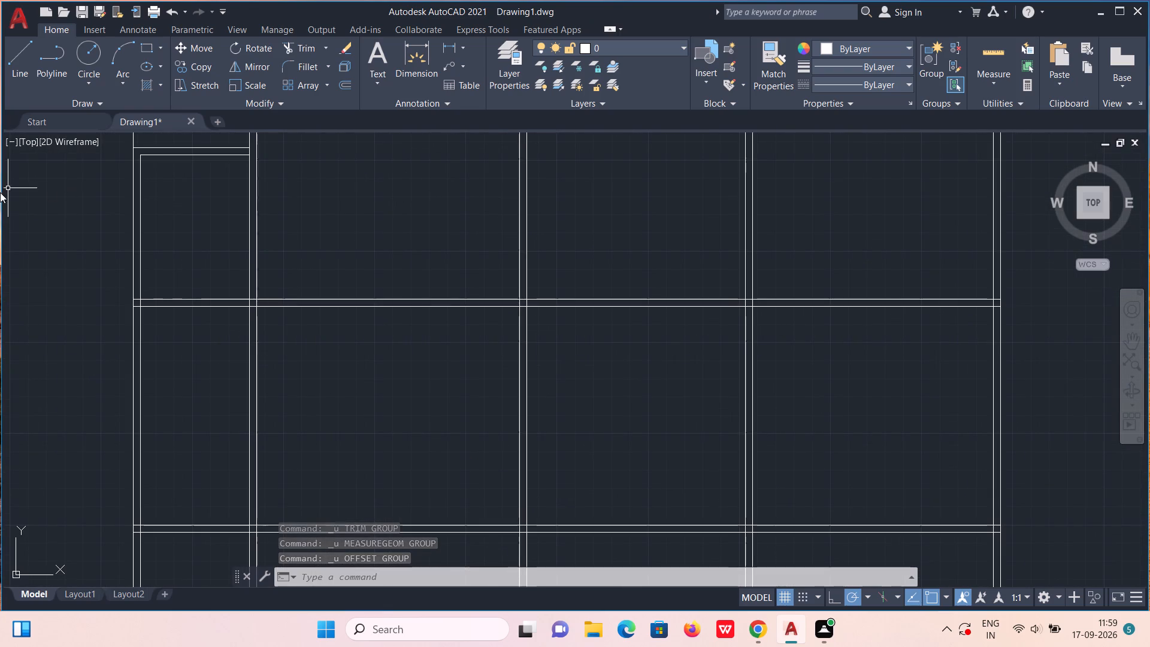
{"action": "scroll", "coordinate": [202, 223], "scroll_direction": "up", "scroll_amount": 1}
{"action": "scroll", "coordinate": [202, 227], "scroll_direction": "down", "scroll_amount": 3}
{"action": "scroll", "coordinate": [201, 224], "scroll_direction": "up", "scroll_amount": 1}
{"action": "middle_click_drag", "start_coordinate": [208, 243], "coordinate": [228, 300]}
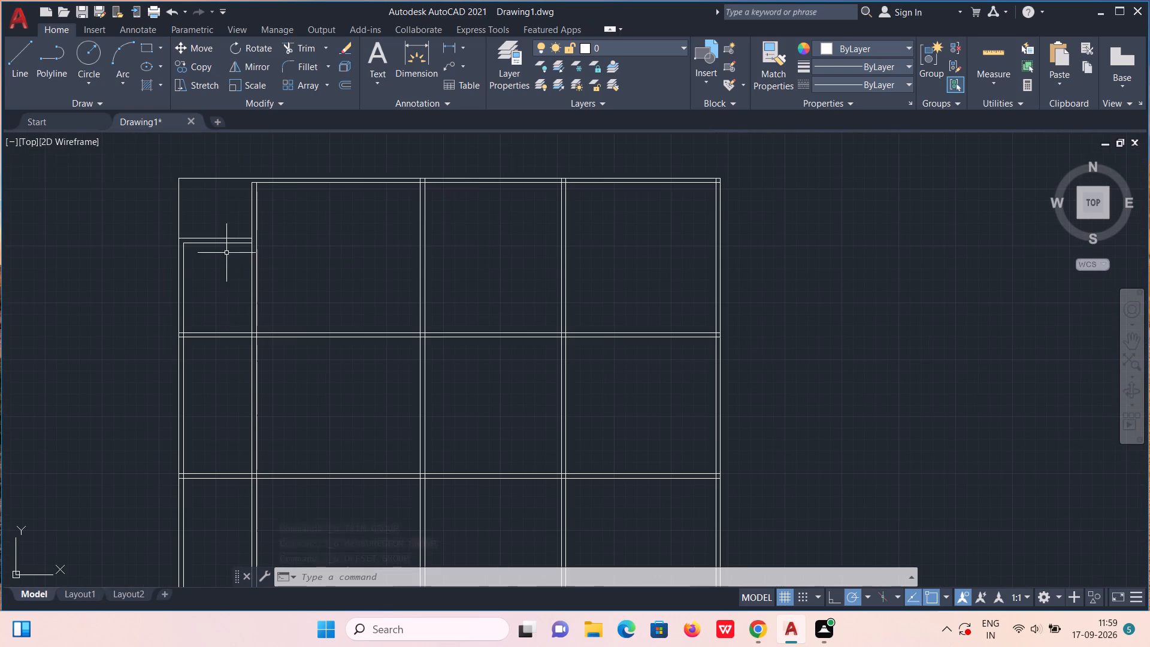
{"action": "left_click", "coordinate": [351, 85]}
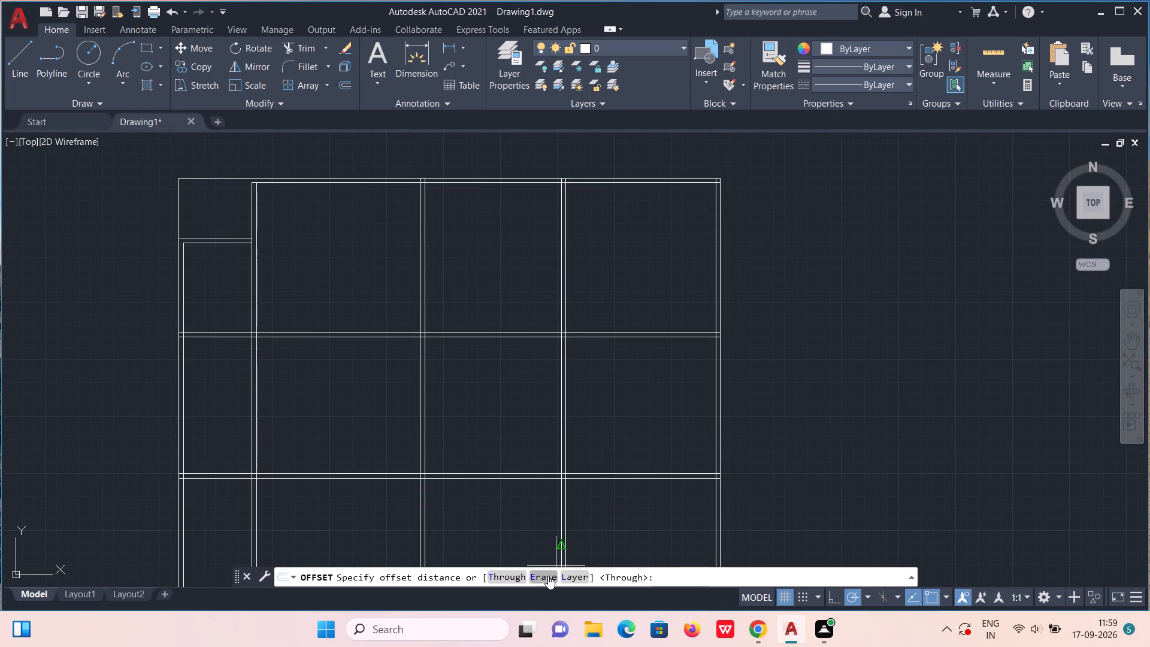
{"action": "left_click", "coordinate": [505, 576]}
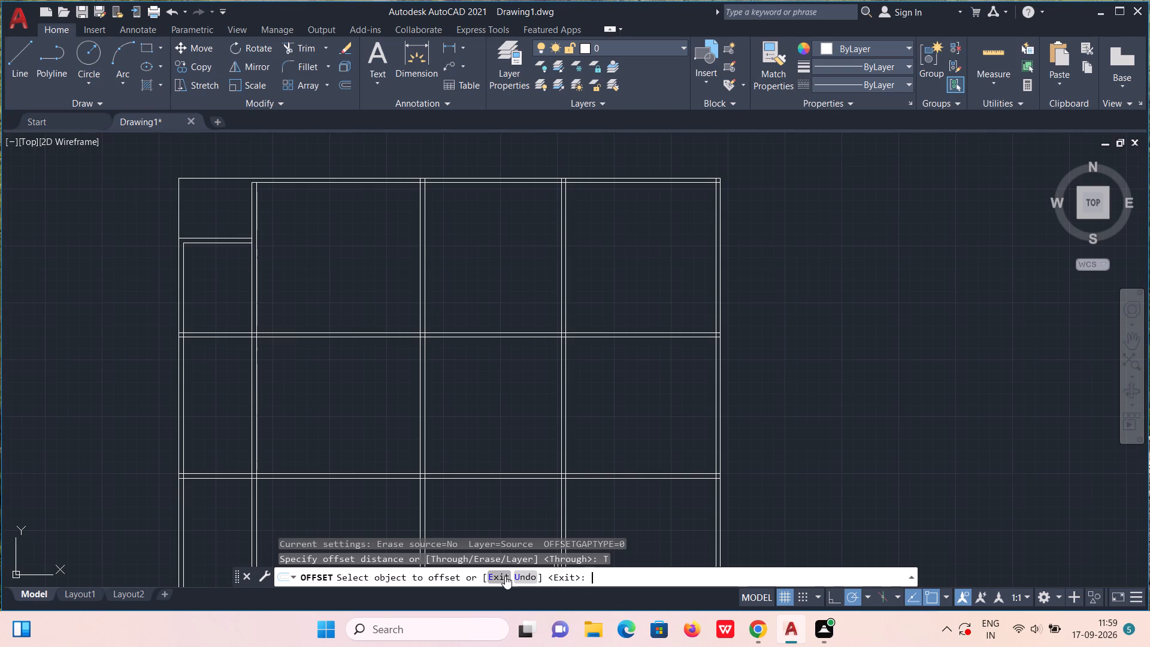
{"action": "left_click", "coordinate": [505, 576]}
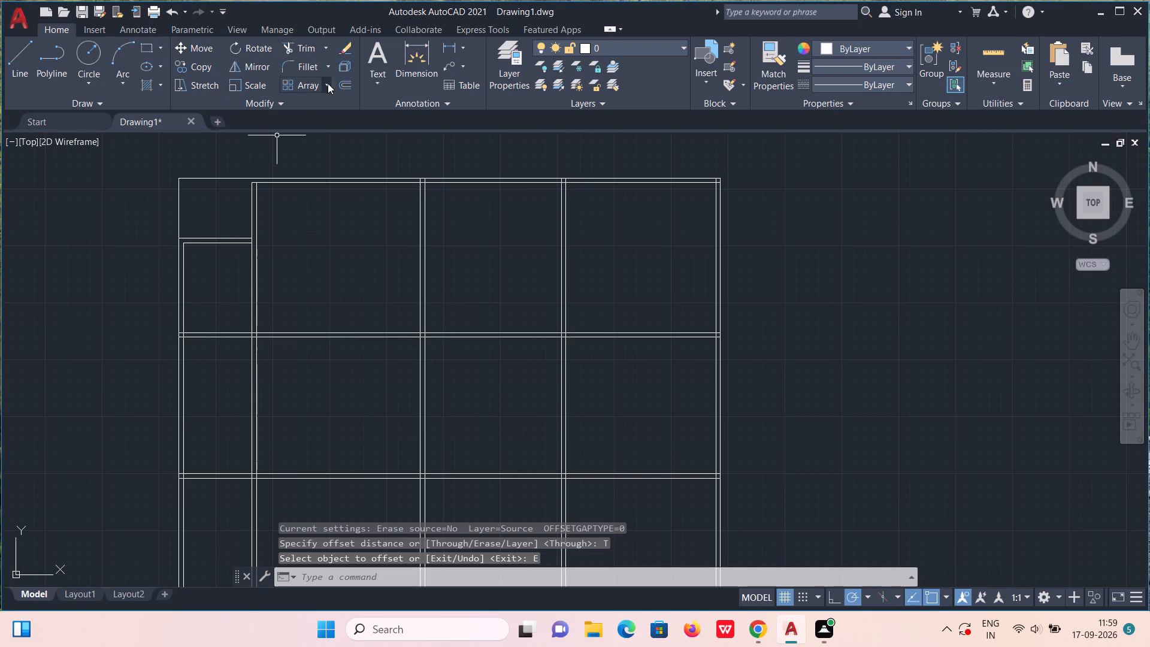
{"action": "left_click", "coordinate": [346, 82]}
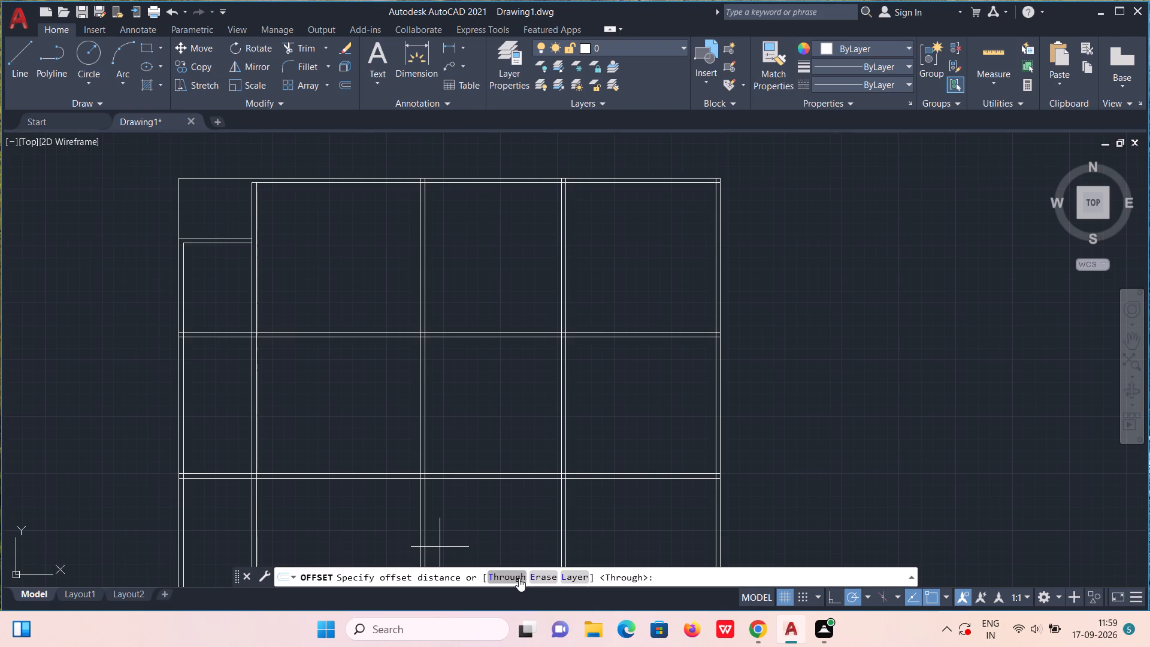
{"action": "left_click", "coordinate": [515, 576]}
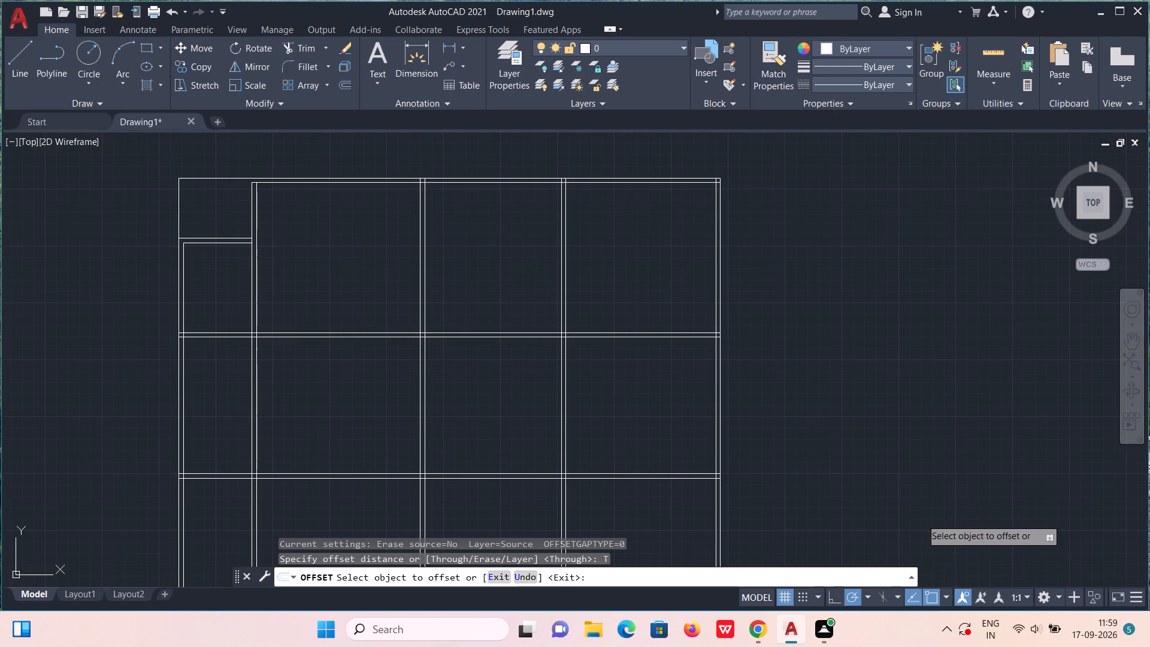
Start a Quick measurement of the floor plan.
{"action": "left_click", "coordinate": [1009, 54]}
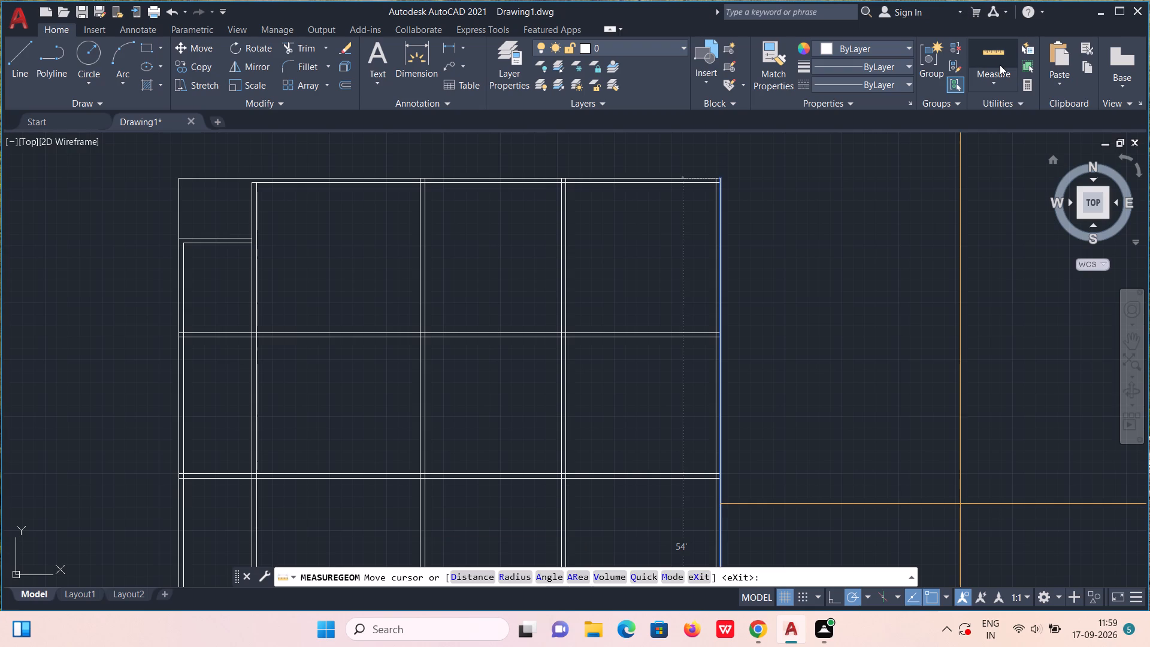
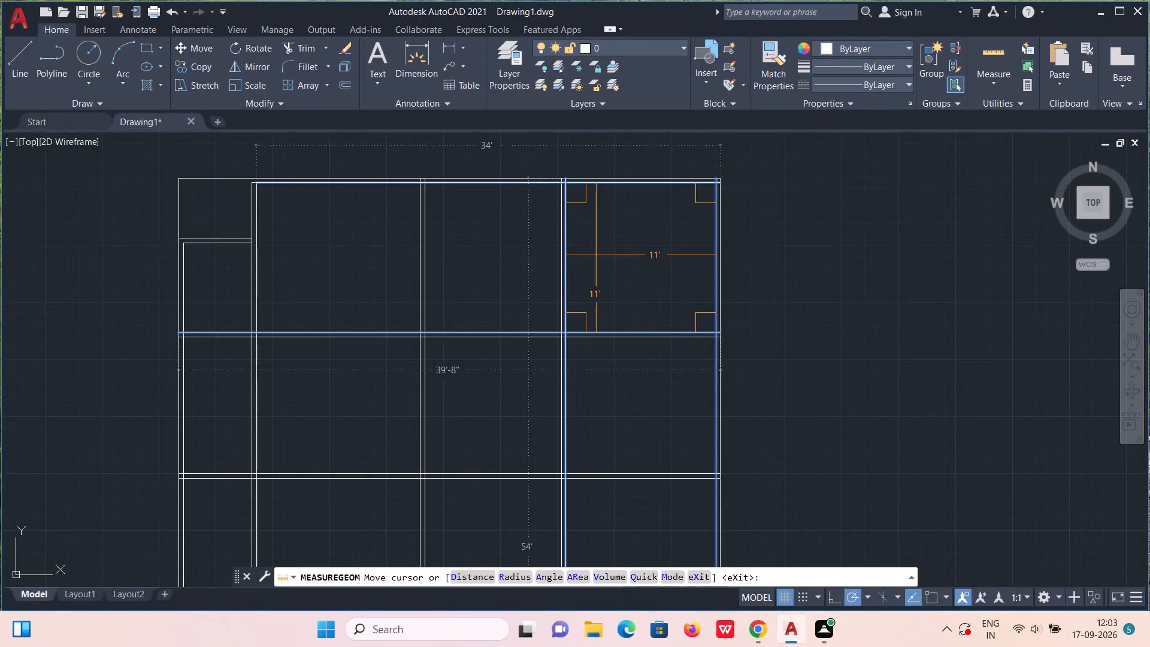
Measure the rooms in the floor plan's bottom row with the Quick option.
{"action": "key", "text": "Escape"}
{"action": "scroll", "coordinate": [531, 260], "scroll_direction": "down", "scroll_amount": 2}
{"action": "middle_click_drag", "start_coordinate": [515, 377], "coordinate": [556, 282]}
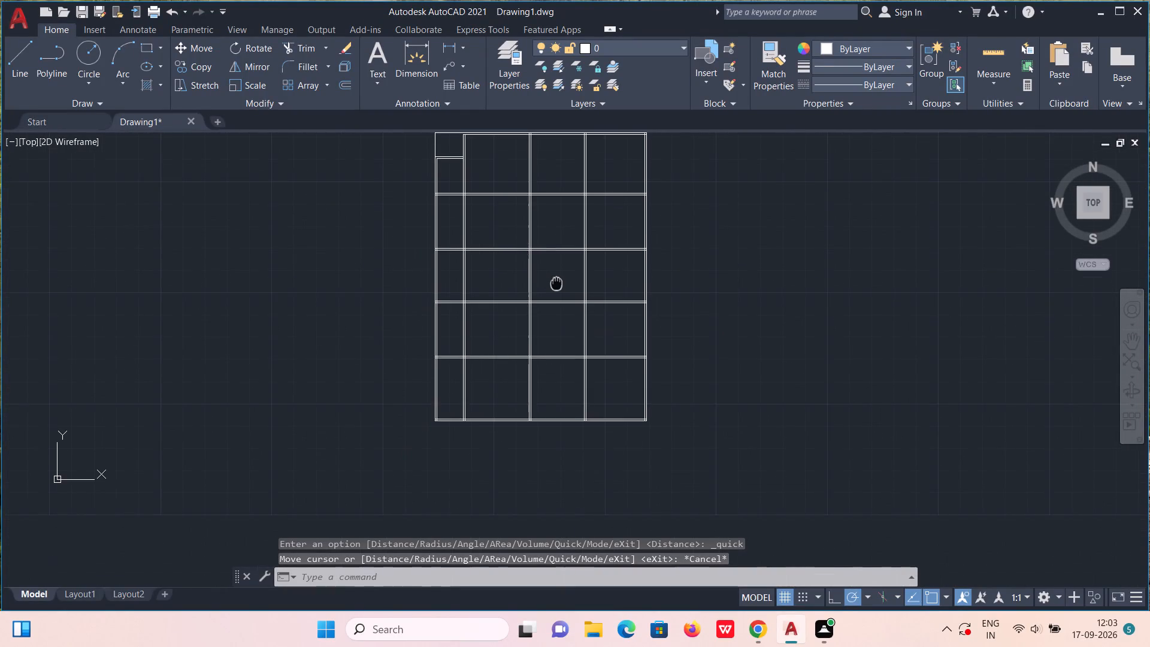
{"action": "middle_click_drag", "start_coordinate": [556, 282], "coordinate": [545, 299]}
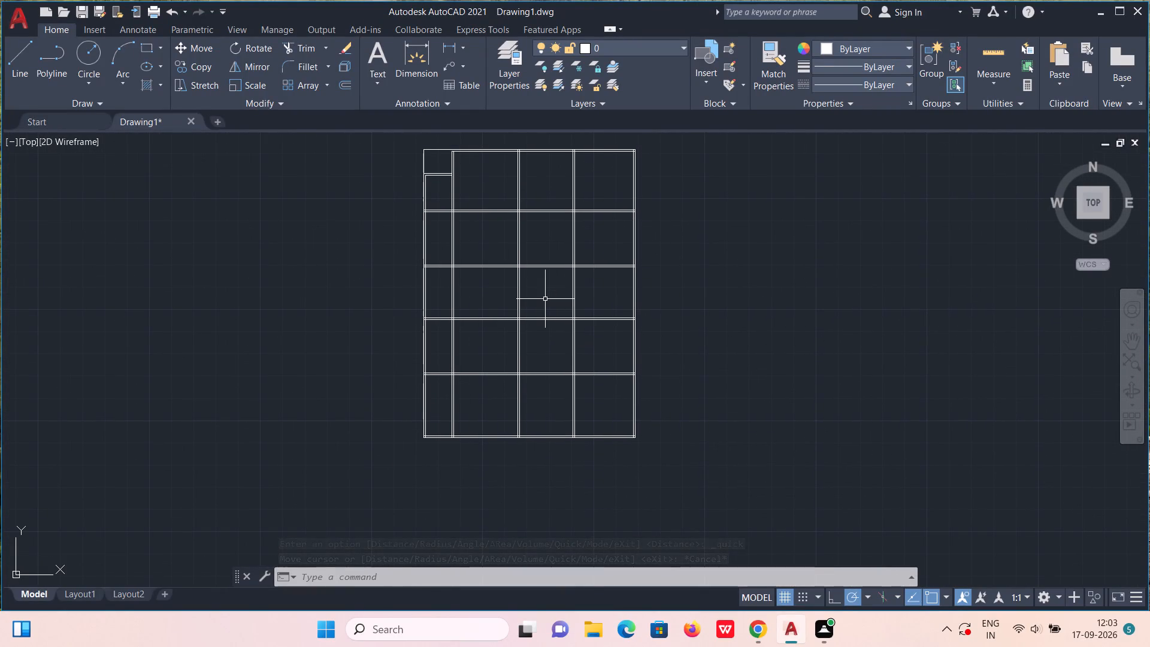
{"action": "left_click", "coordinate": [991, 56]}
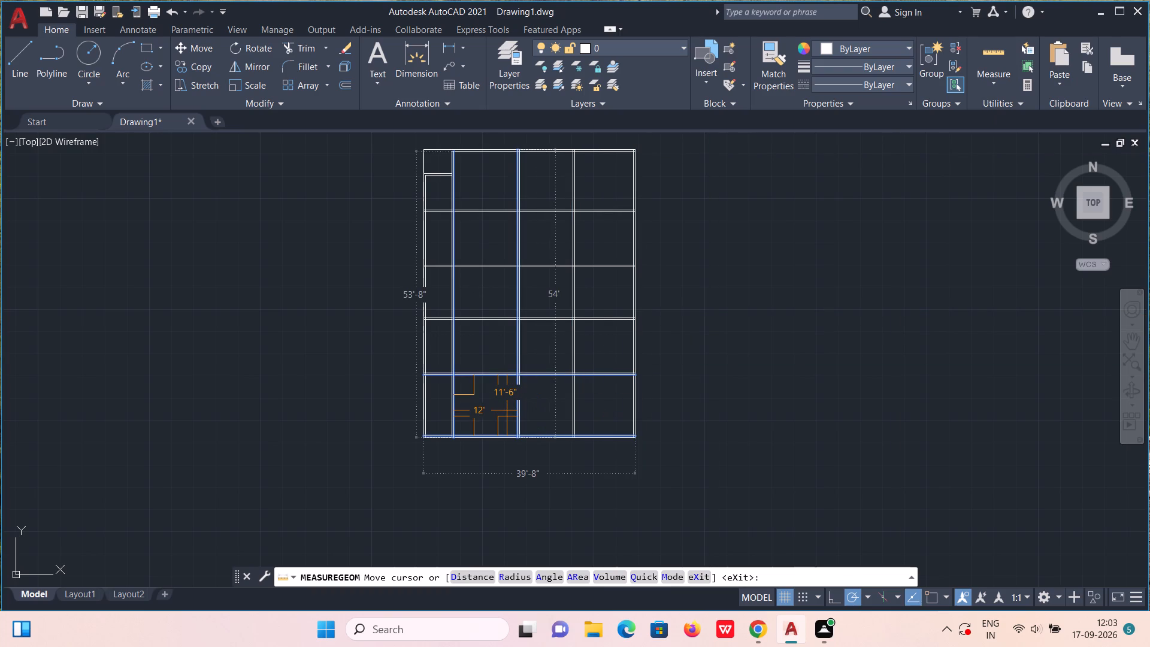
{"action": "key", "text": "Escape"}
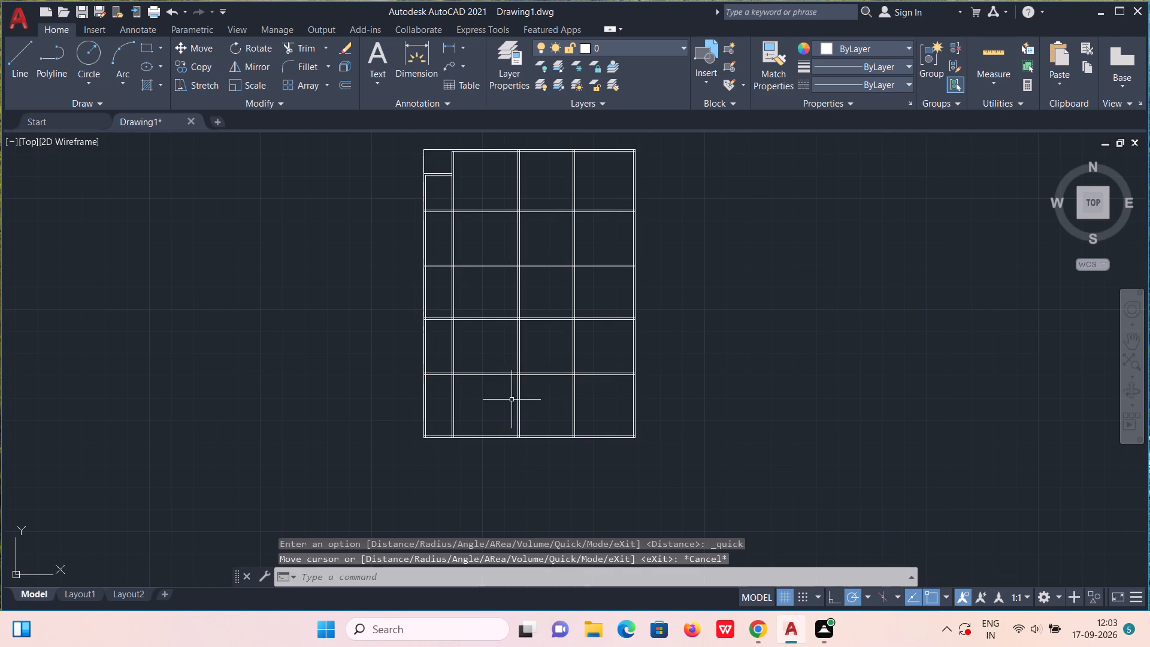
Measure the rooms in the floor plan's top row with the Quick option.
{"action": "scroll", "coordinate": [501, 173], "scroll_direction": "up", "scroll_amount": 1}
{"action": "middle_click_drag", "start_coordinate": [500, 170], "coordinate": [529, 260]}
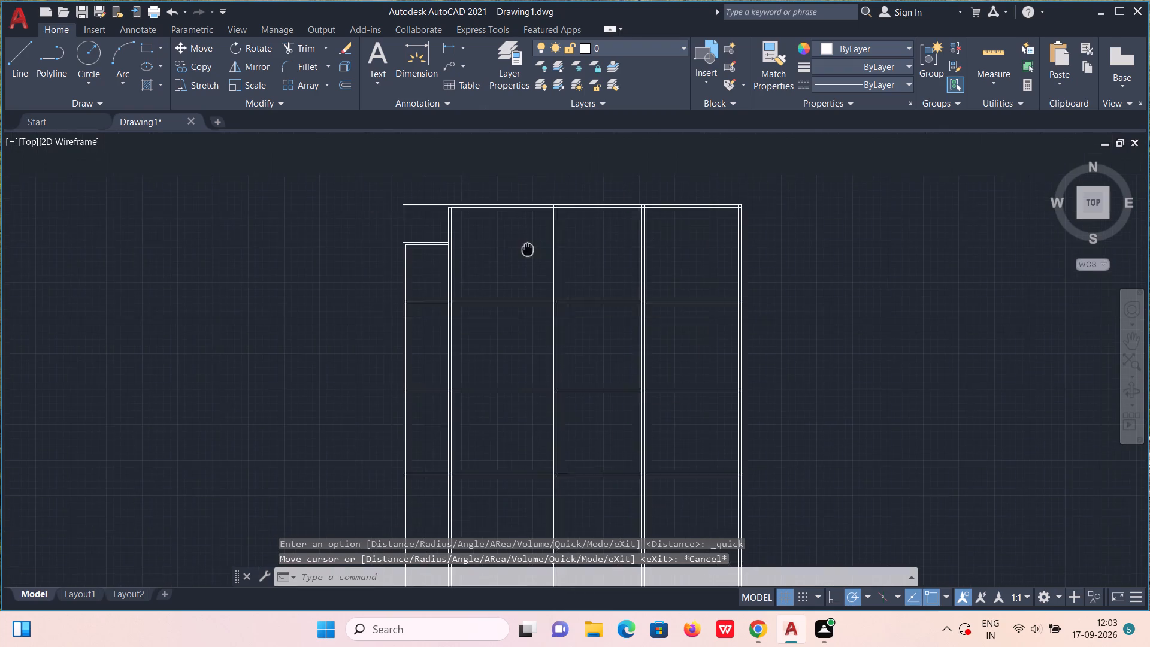
{"action": "middle_click_drag", "start_coordinate": [529, 260], "coordinate": [530, 265]}
{"action": "scroll", "coordinate": [530, 265], "scroll_direction": "up", "scroll_amount": 1}
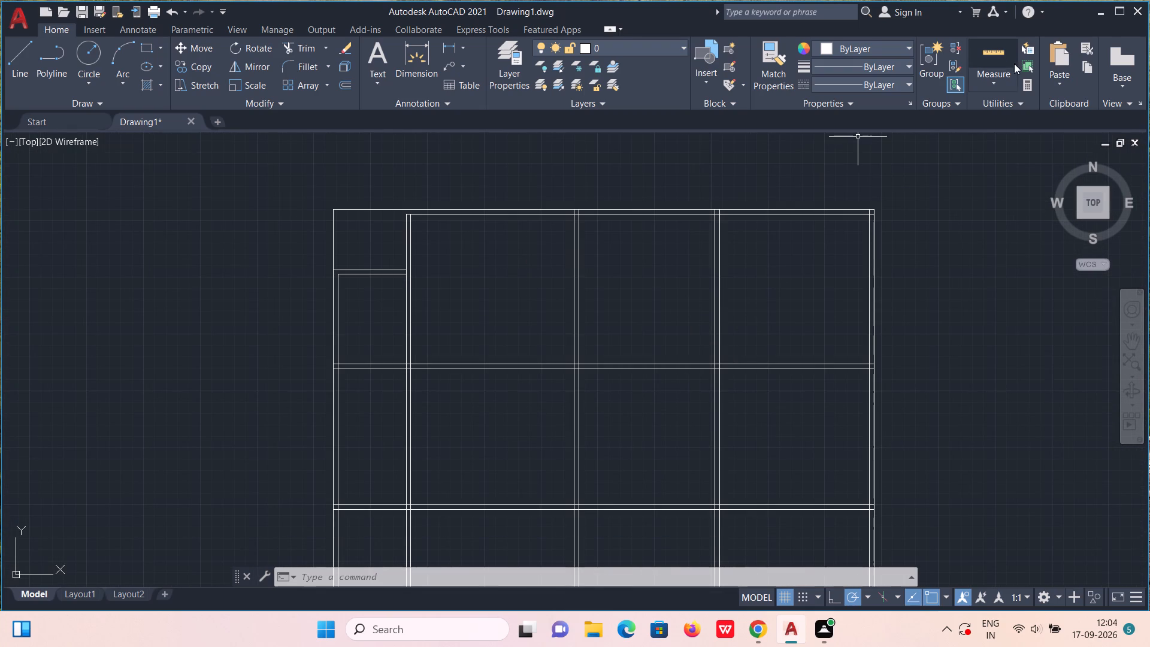
{"action": "left_click", "coordinate": [991, 49]}
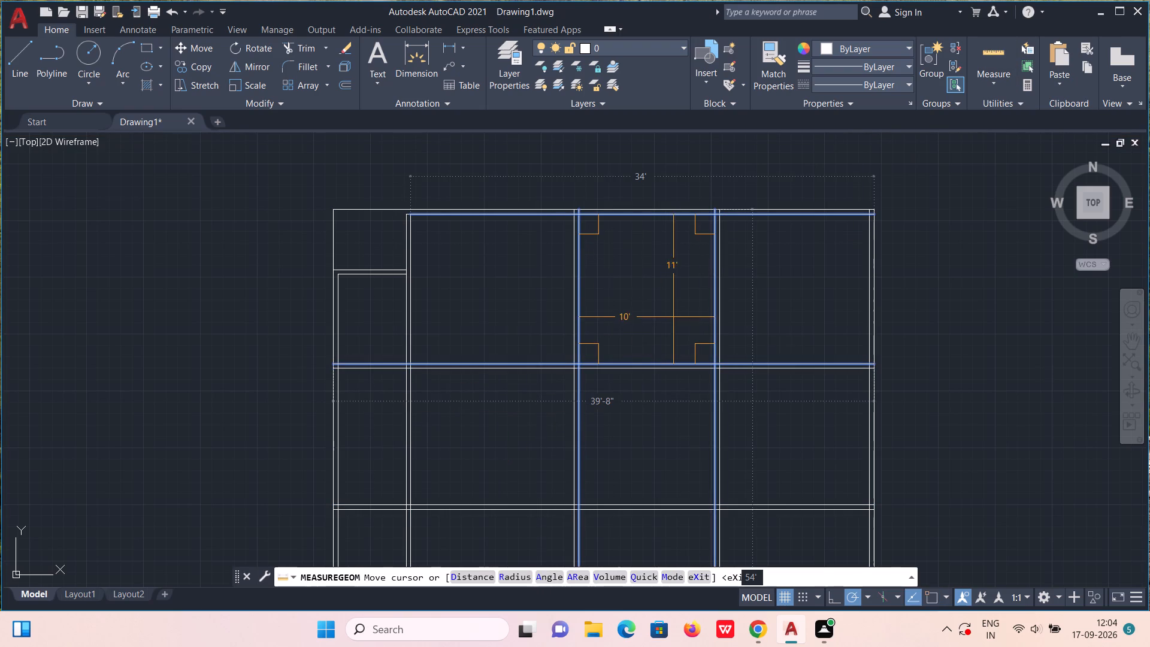
{"action": "key", "text": "Escape"}
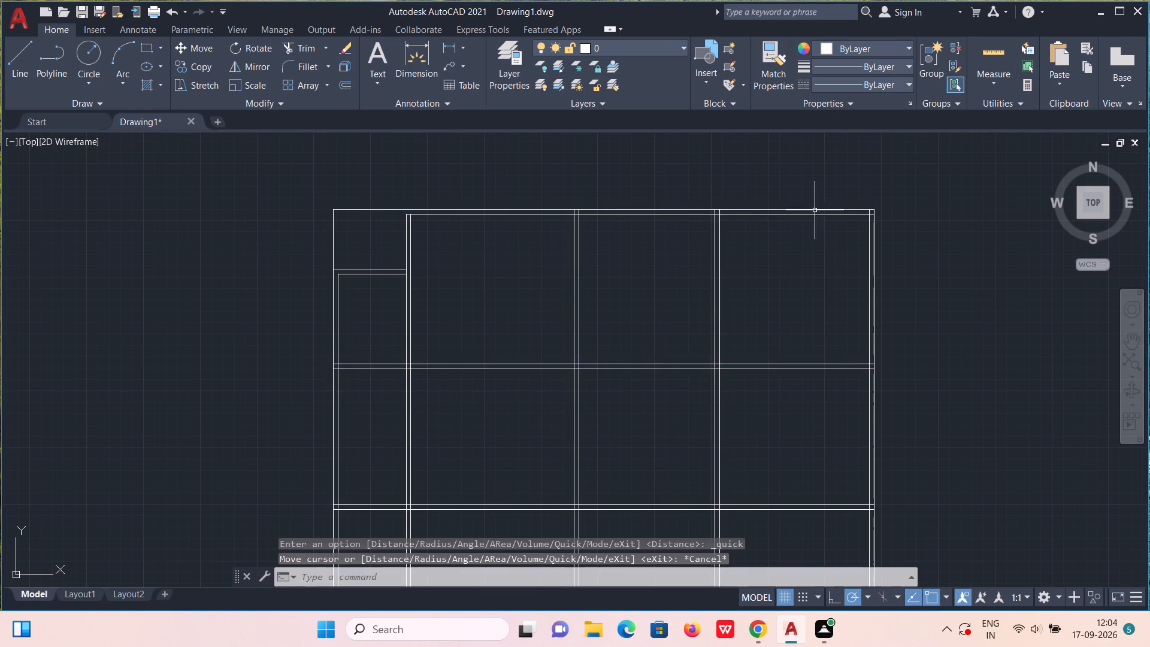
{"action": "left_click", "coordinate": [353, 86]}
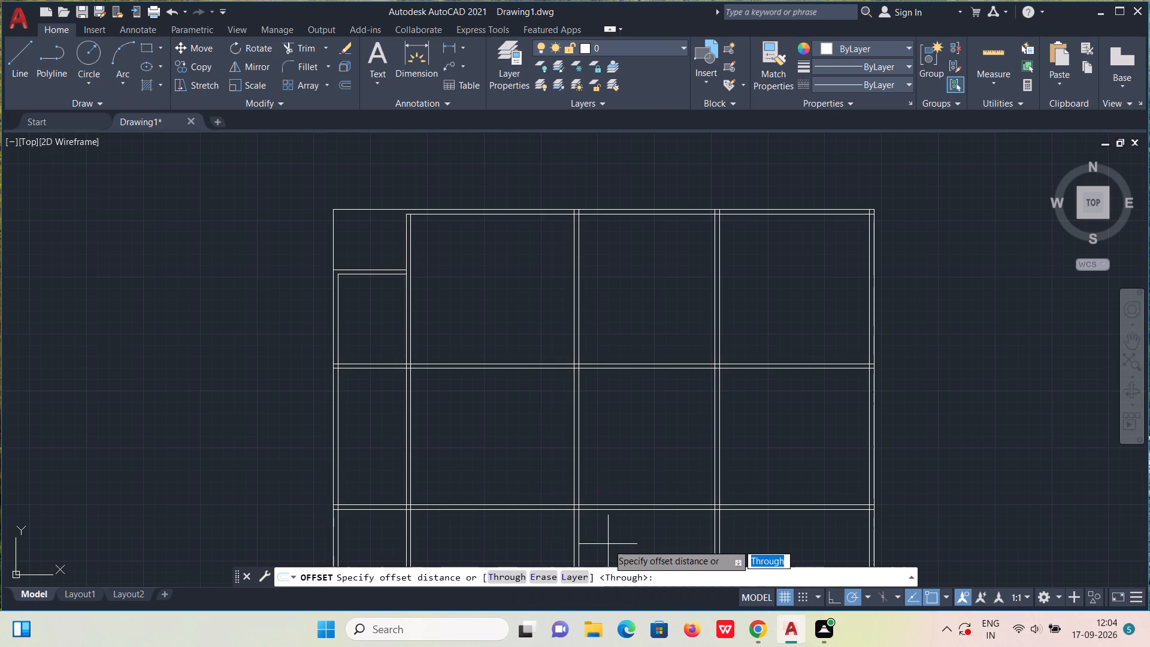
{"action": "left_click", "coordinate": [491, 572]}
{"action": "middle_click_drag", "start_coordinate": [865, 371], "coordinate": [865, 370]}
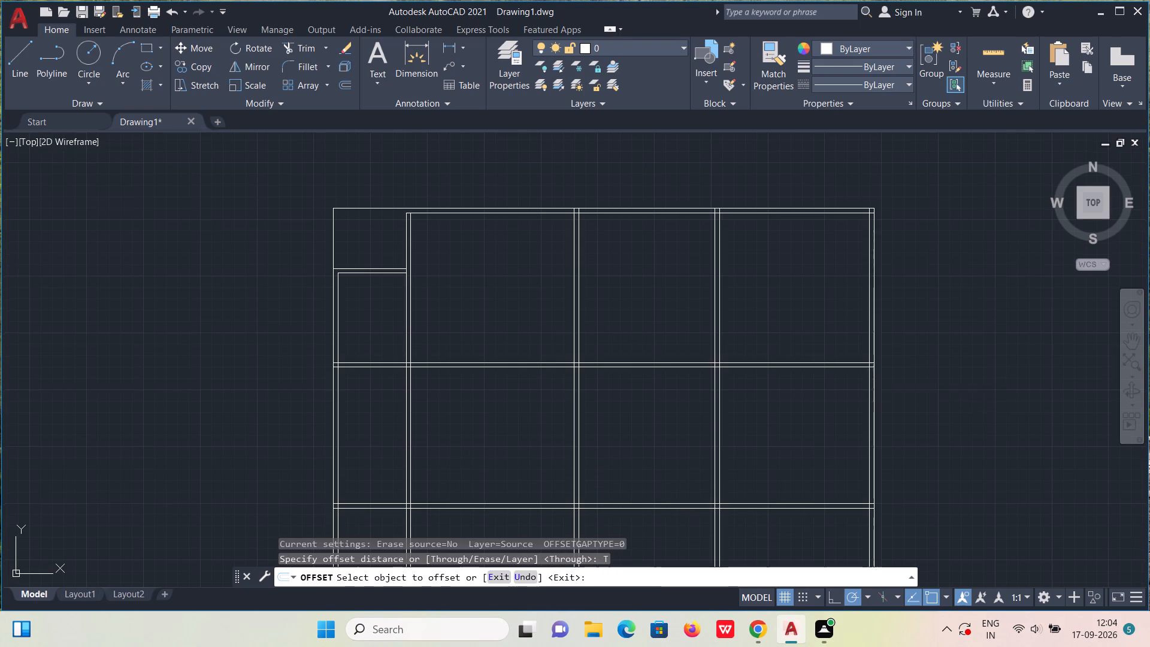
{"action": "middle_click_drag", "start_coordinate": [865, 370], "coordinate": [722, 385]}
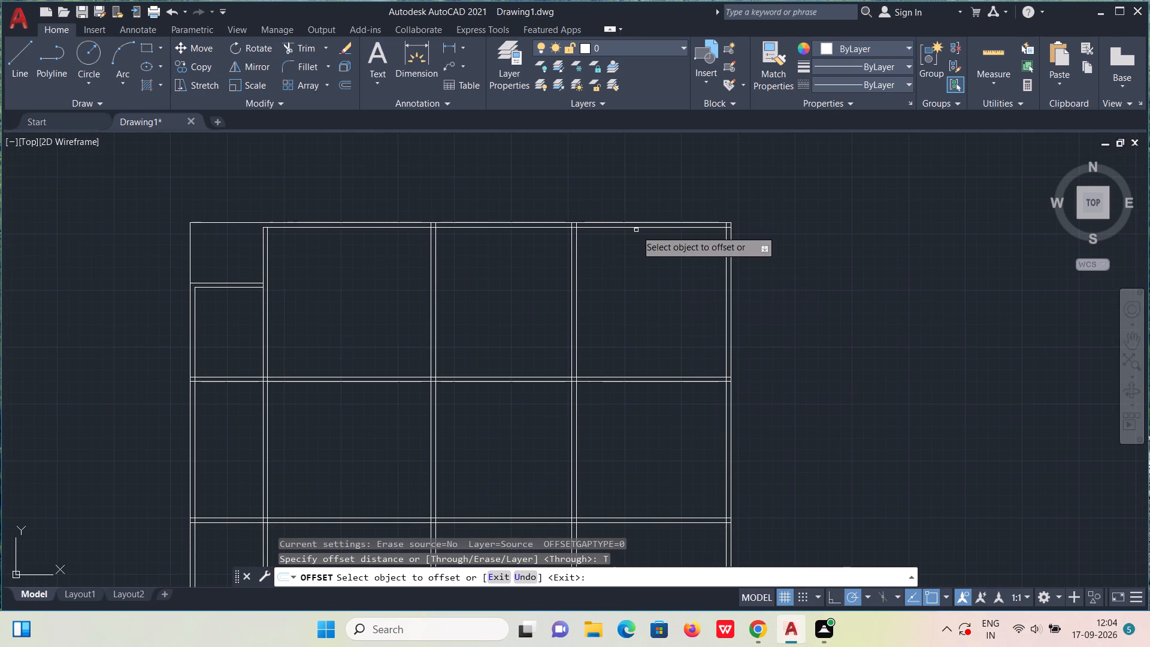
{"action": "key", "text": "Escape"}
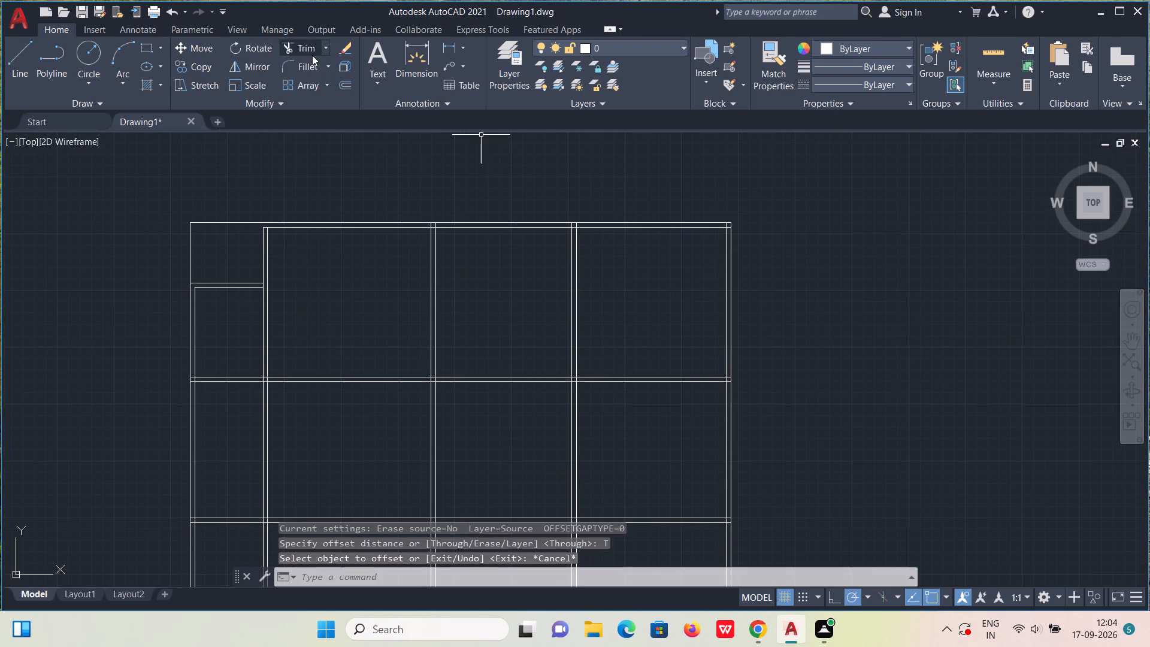
Trim the overlapping lines where the top-right room's left wall meets the top outer wall.
{"action": "left_click", "coordinate": [310, 49]}
{"action": "scroll", "coordinate": [479, 220], "scroll_direction": "up", "scroll_amount": 3}
{"action": "middle_click_drag", "start_coordinate": [695, 317], "coordinate": [371, 313]}
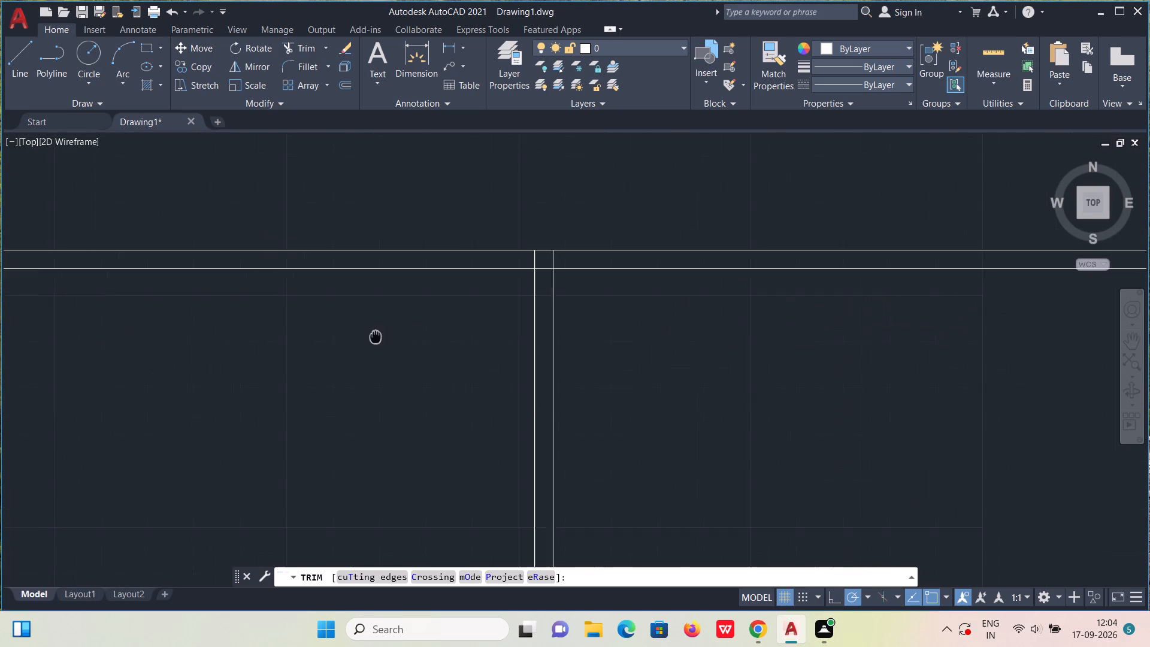
{"action": "left_click", "coordinate": [548, 237]}
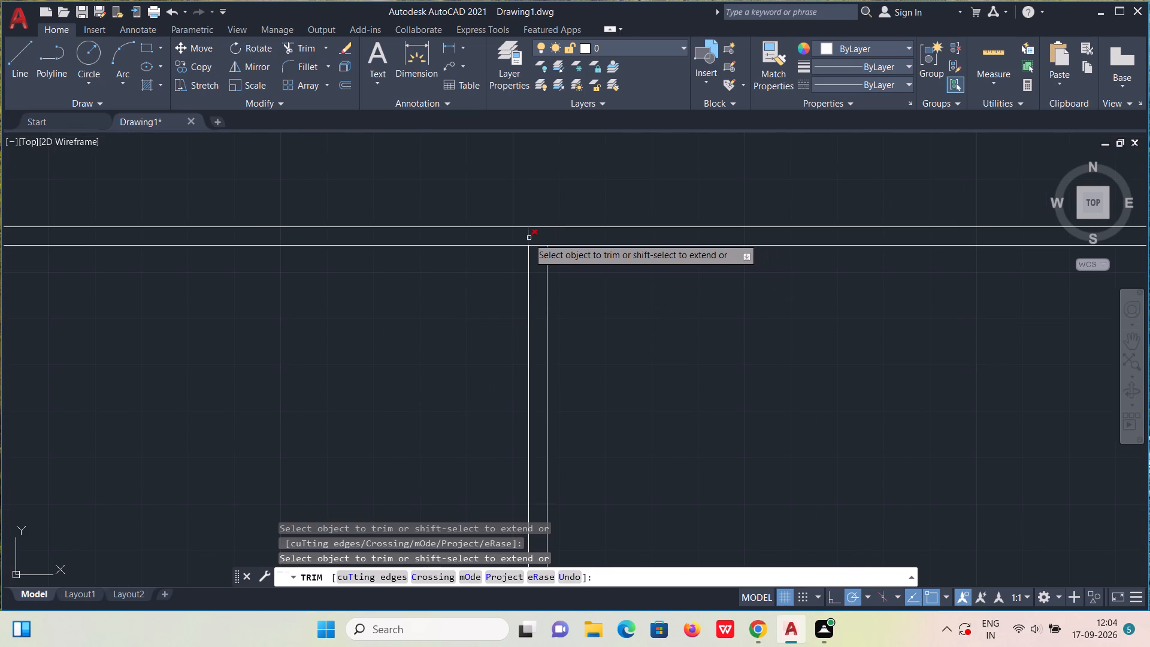
{"action": "left_click", "coordinate": [528, 238]}
{"action": "left_click", "coordinate": [533, 247]}
{"action": "scroll", "coordinate": [543, 283], "scroll_direction": "down", "scroll_amount": 2}
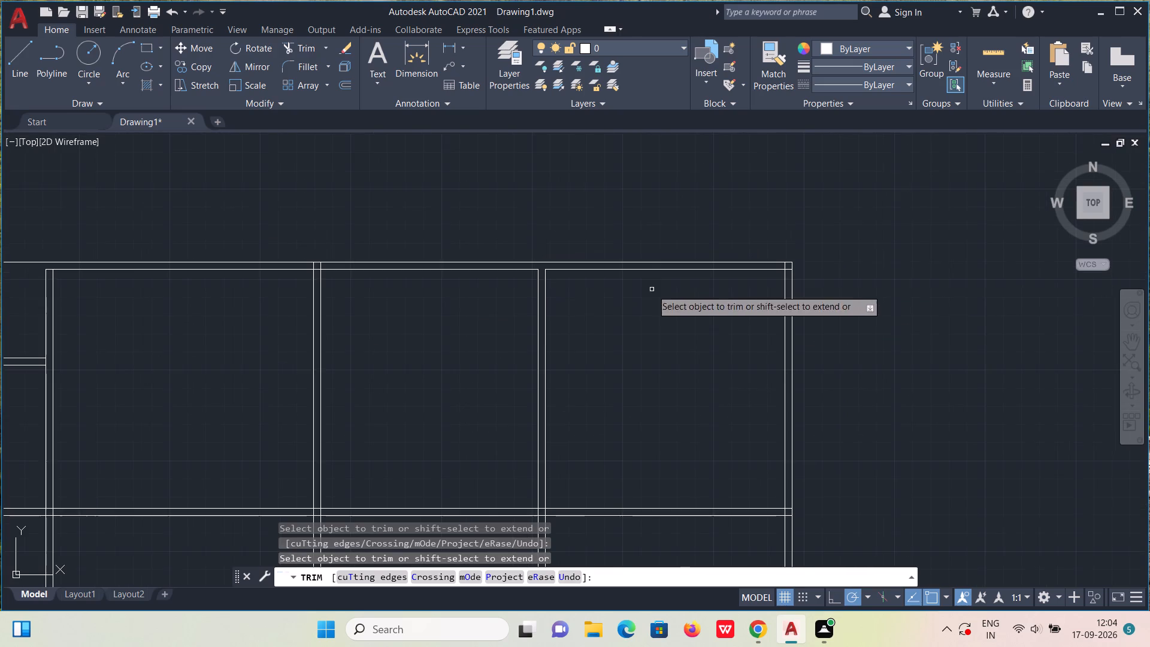
Trim the inner wall lines' overlapping ends at the plan's top-right outer corner.
{"action": "scroll", "coordinate": [803, 262], "scroll_direction": "up", "scroll_amount": 3}
{"action": "left_click", "coordinate": [756, 273]}
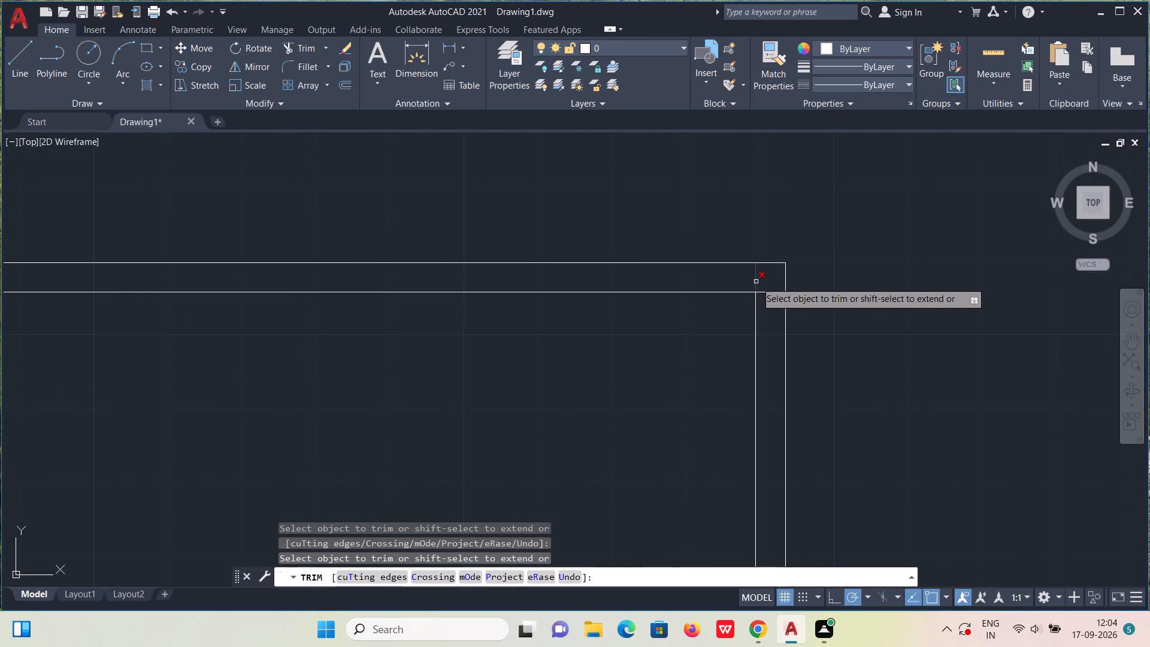
{"action": "left_click", "coordinate": [756, 282]}
{"action": "left_click", "coordinate": [767, 294]}
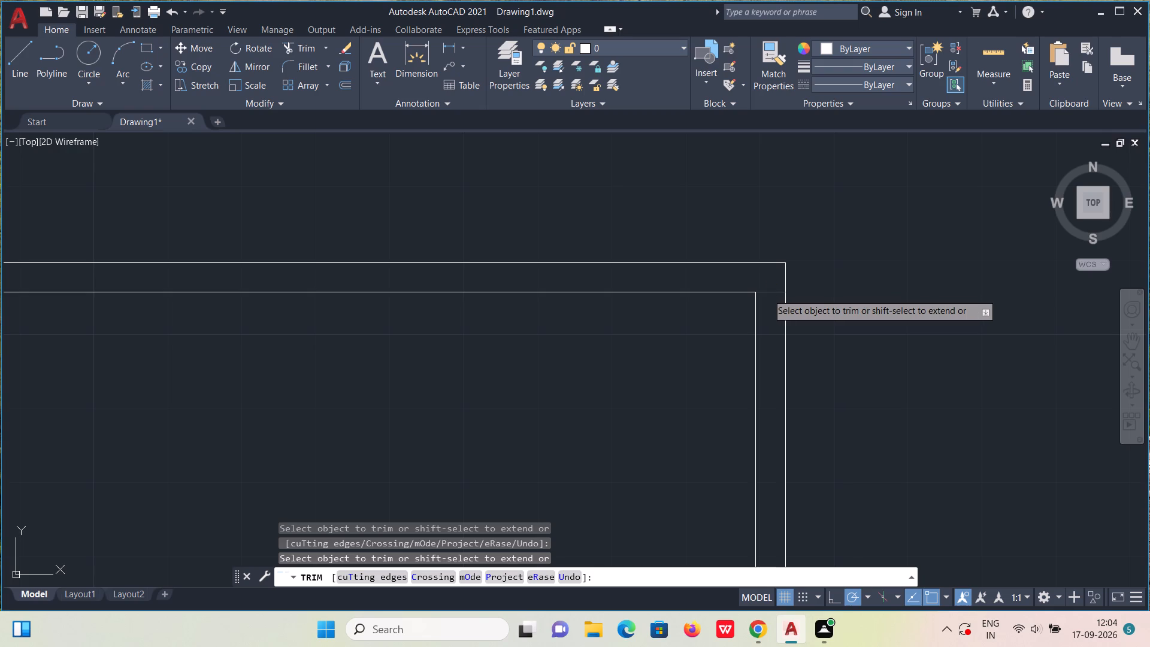
{"action": "scroll", "coordinate": [767, 294], "scroll_direction": "down", "scroll_amount": 3}
{"action": "key", "text": "Escape"}
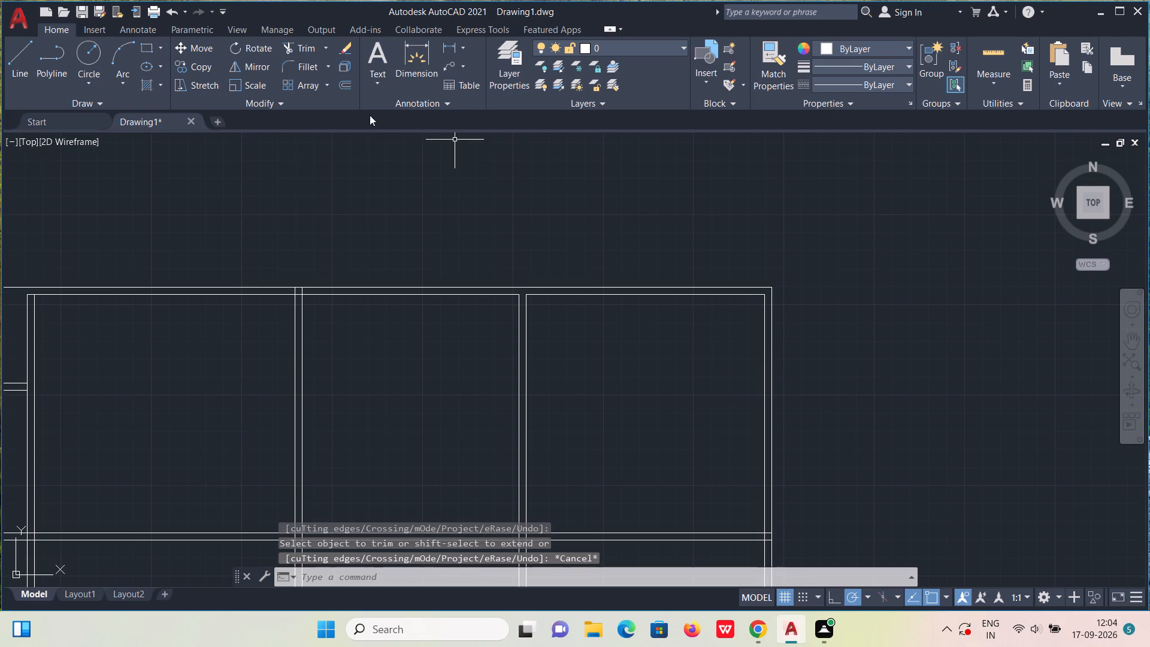
Offset the top-right room's upper inner wall line 4' down, and that new line 4" further down, using the Through option.
{"action": "left_click", "coordinate": [353, 89]}
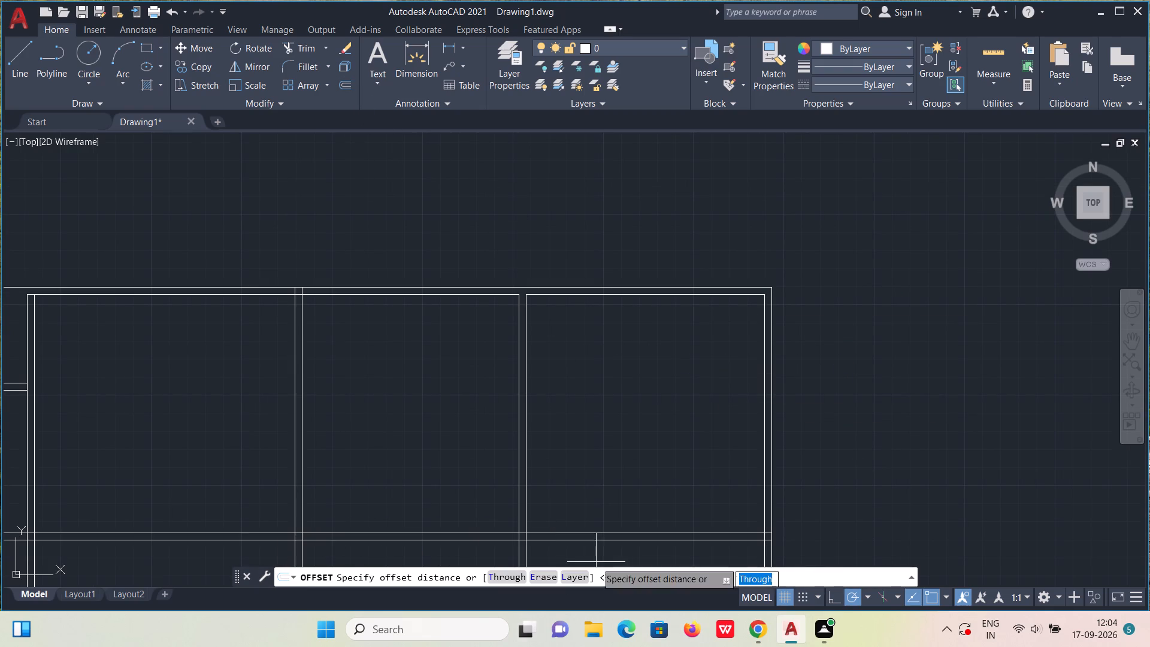
{"action": "left_click", "coordinate": [495, 578]}
{"action": "scroll", "coordinate": [575, 499], "scroll_direction": "down", "scroll_amount": 1}
{"action": "scroll", "coordinate": [645, 372], "scroll_direction": "up", "scroll_amount": 1}
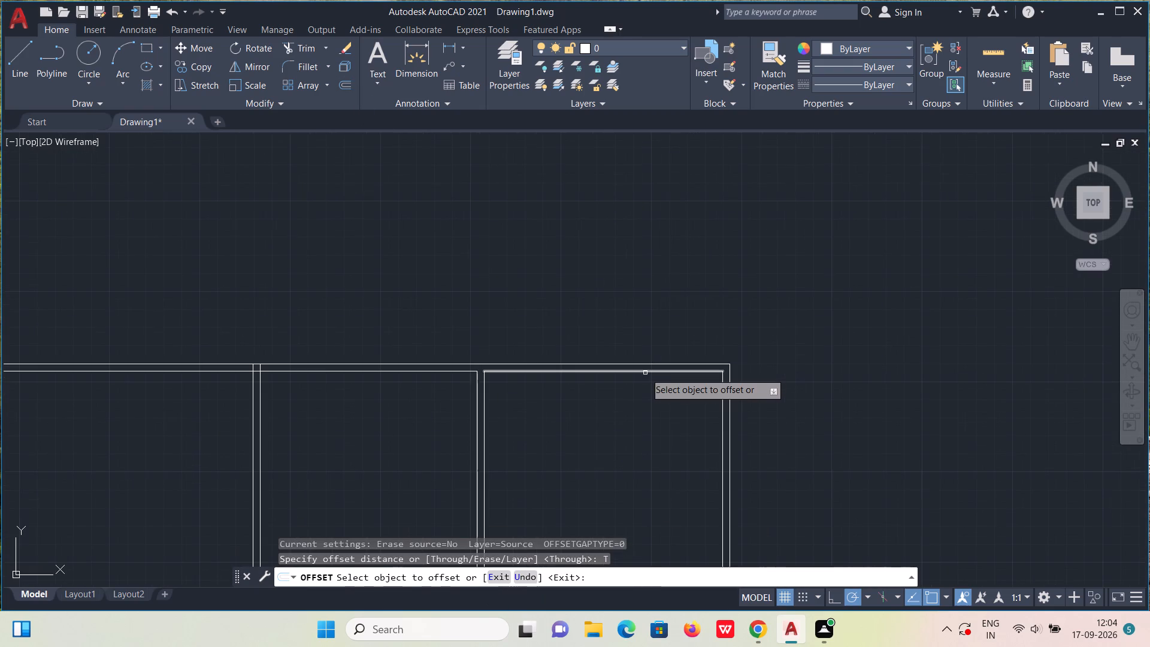
{"action": "left_click", "coordinate": [645, 373]}
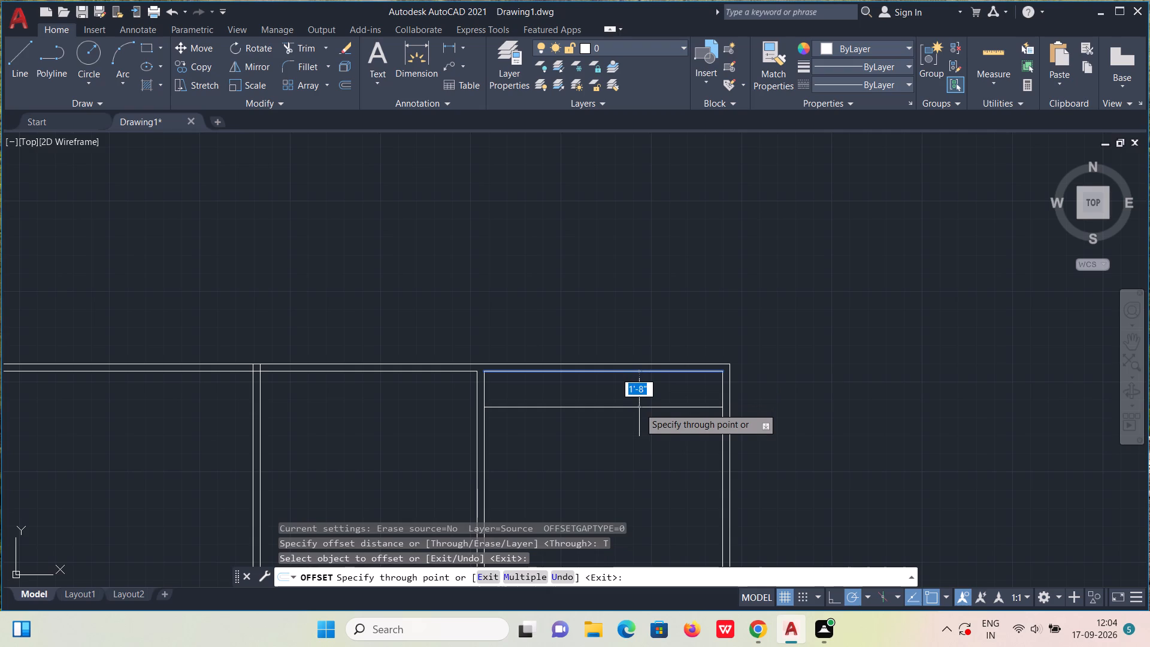
{"action": "key", "text": "4"}
{"action": "key", "text": "apostrophe"}
{"action": "key", "text": "Return"}
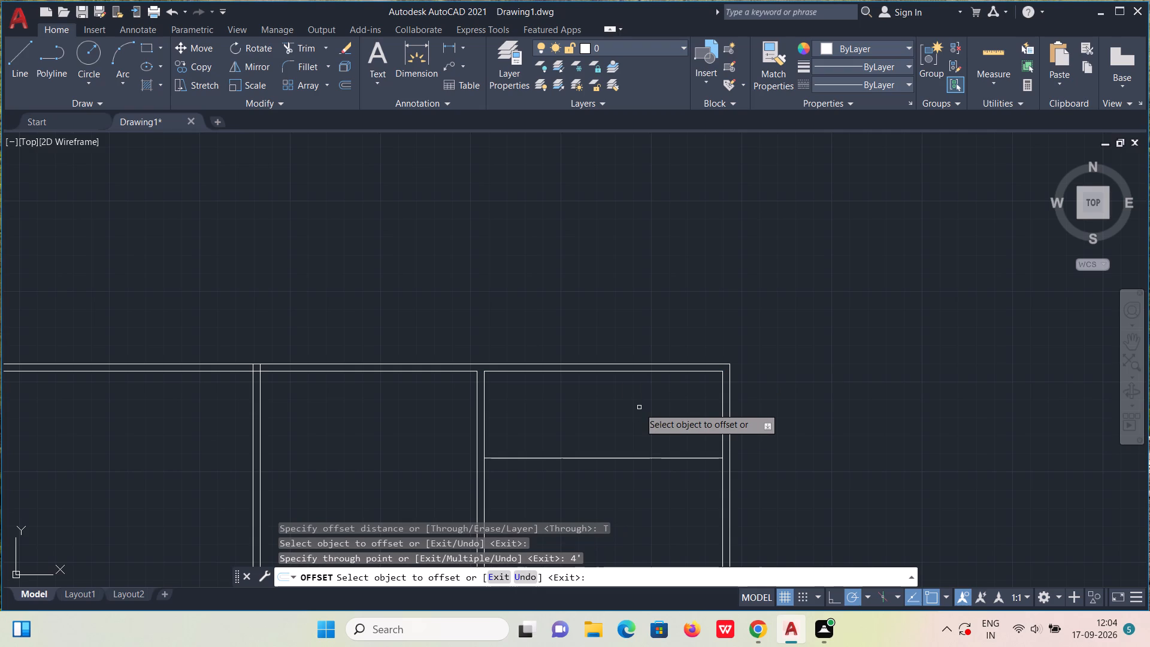
{"action": "left_click", "coordinate": [634, 459]}
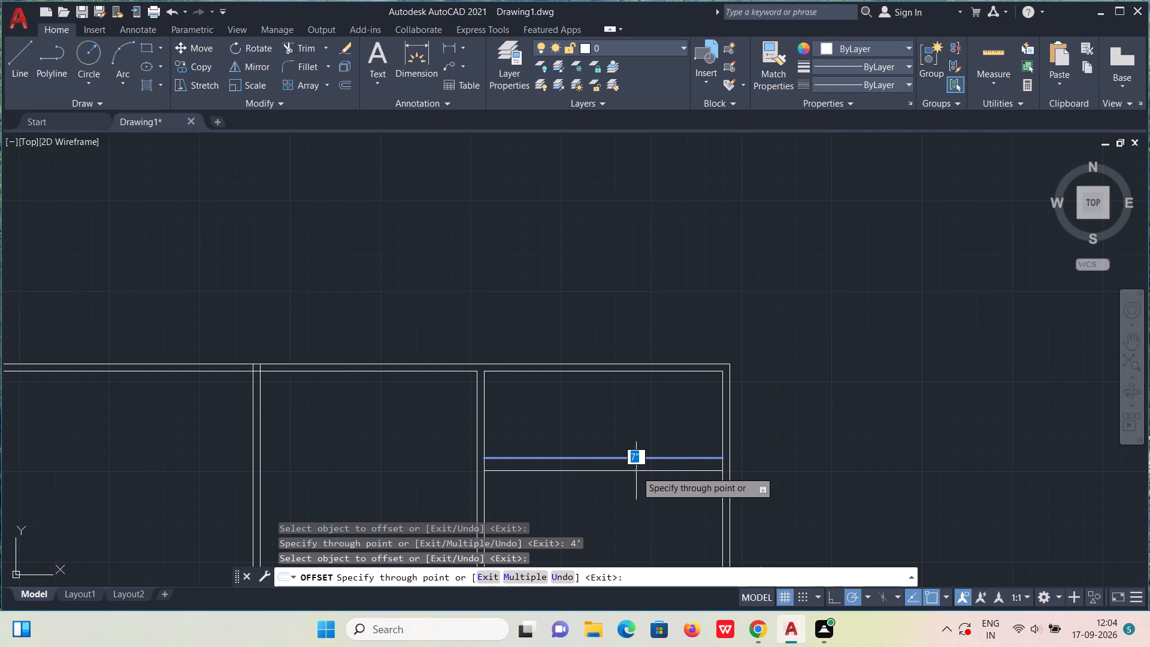
{"action": "type", "text": "4\""}
{"action": "key", "text": "Return"}
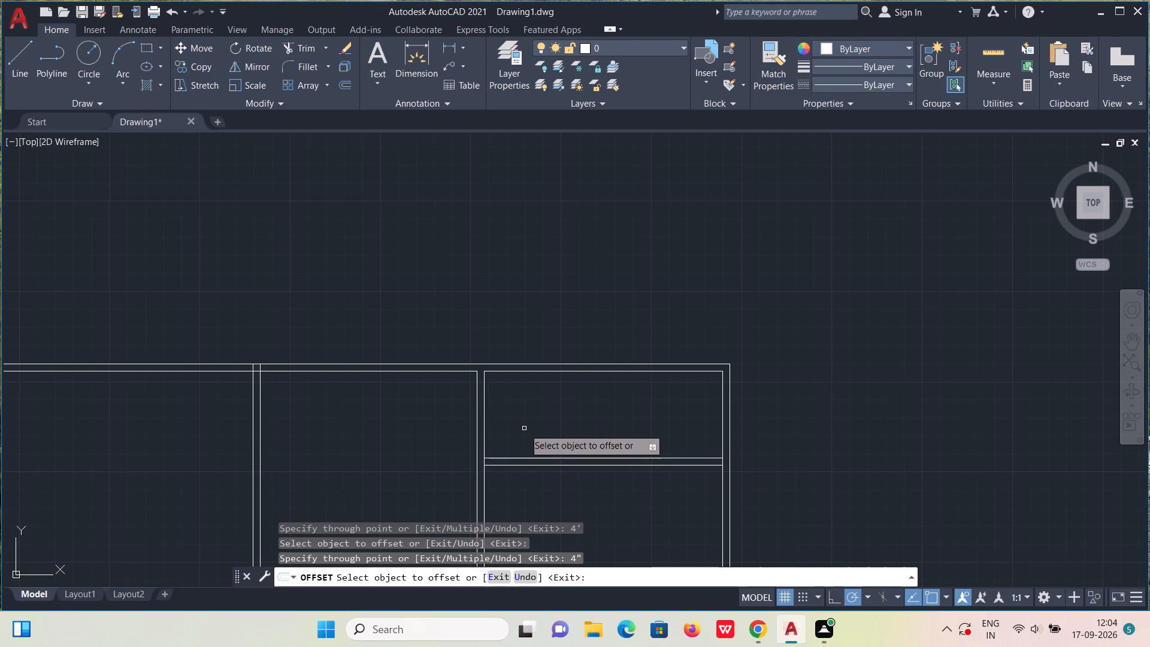
Trim the vertical wall line between the new horizontal partition's two lines at its left end.
{"action": "left_click", "coordinate": [302, 48]}
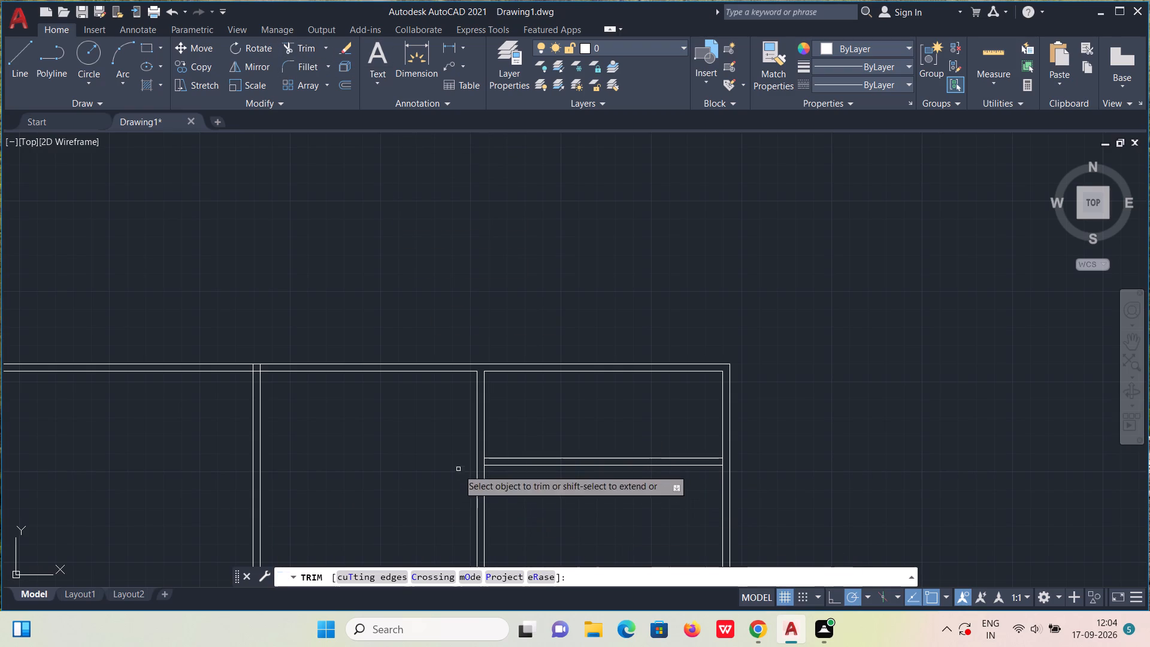
{"action": "scroll", "coordinate": [482, 459], "scroll_direction": "up", "scroll_amount": 3}
{"action": "left_click", "coordinate": [484, 471]}
{"action": "scroll", "coordinate": [510, 443], "scroll_direction": "down", "scroll_amount": 2}
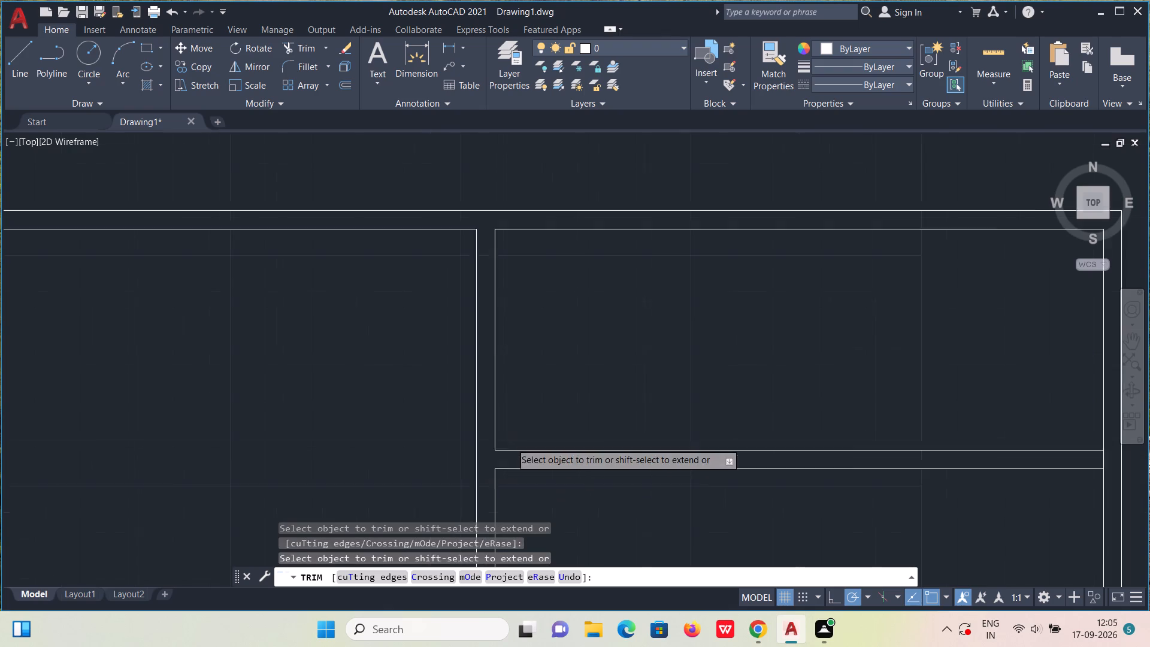
{"action": "scroll", "coordinate": [511, 443], "scroll_direction": "down", "scroll_amount": 1}
Offset the left line of the top-right 4' strip 6' to the right, and that new line another 4", using the Through option.
{"action": "left_click", "coordinate": [350, 85]}
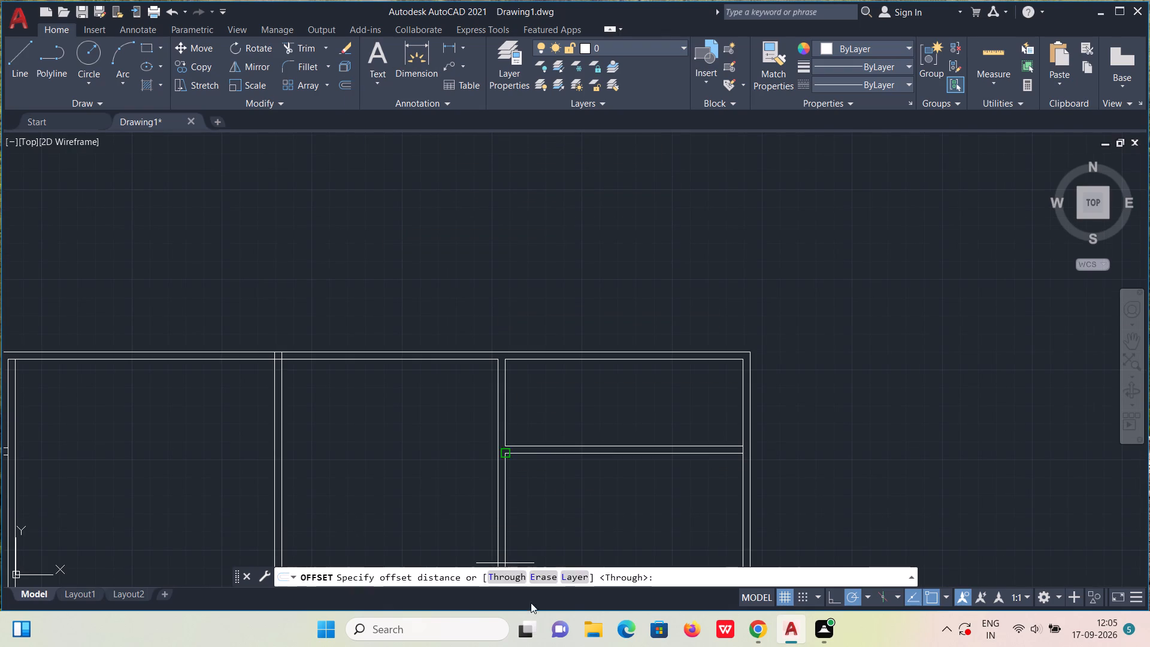
{"action": "left_click", "coordinate": [509, 576]}
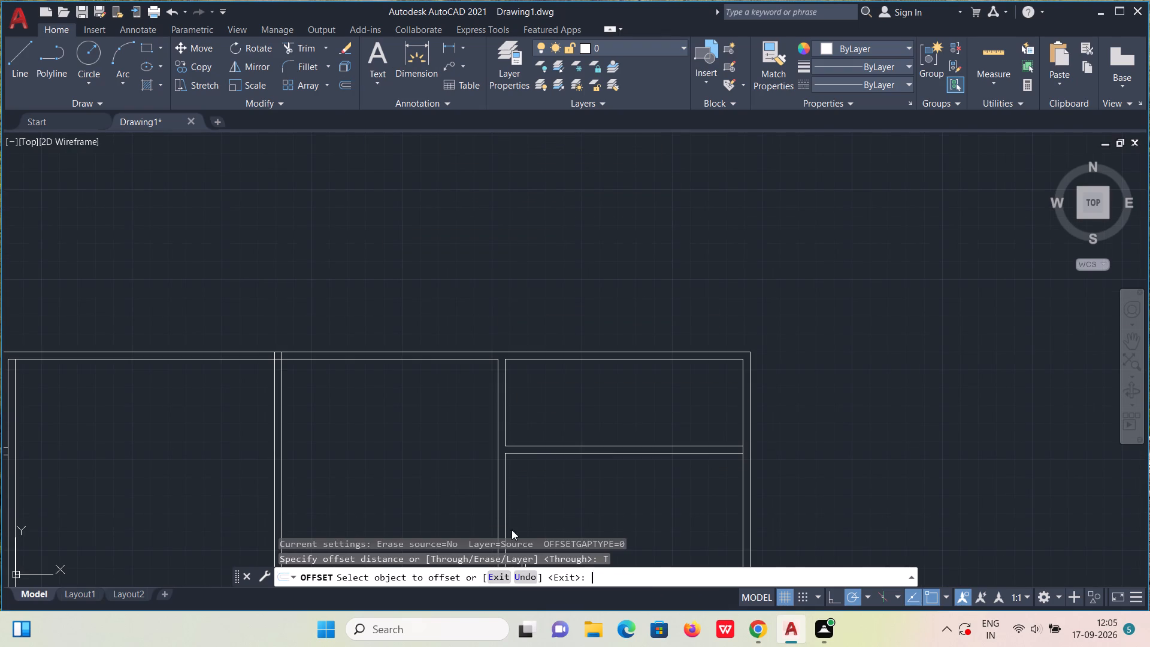
{"action": "left_click", "coordinate": [506, 402]}
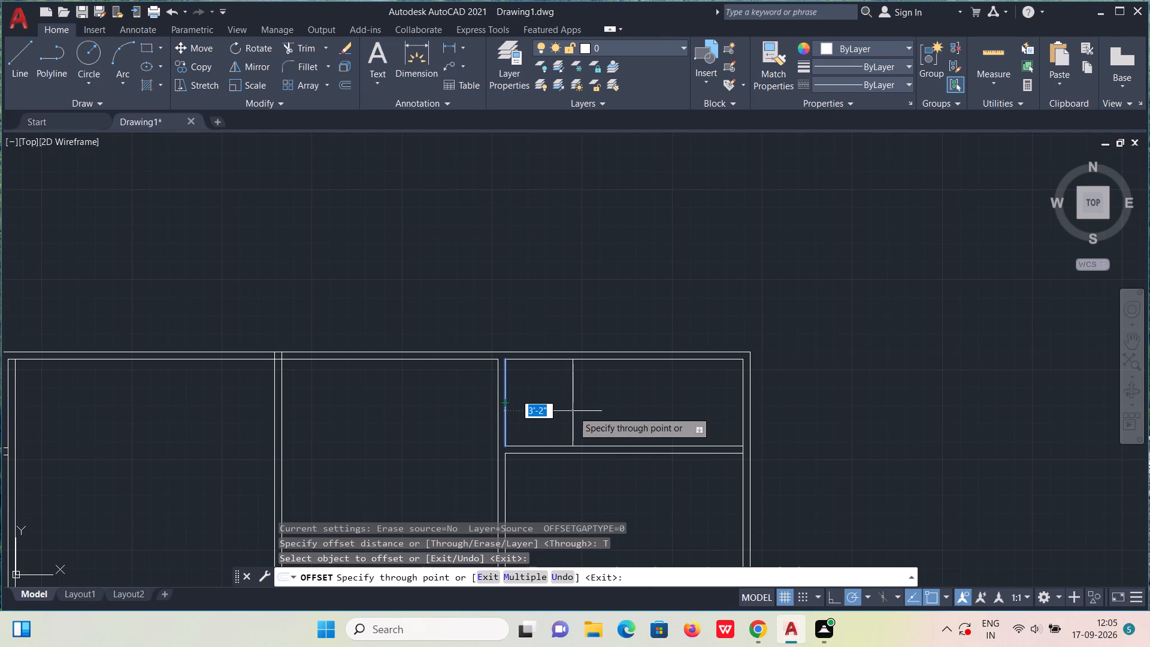
{"action": "type", "text": "6'"}
{"action": "key", "text": "Return"}
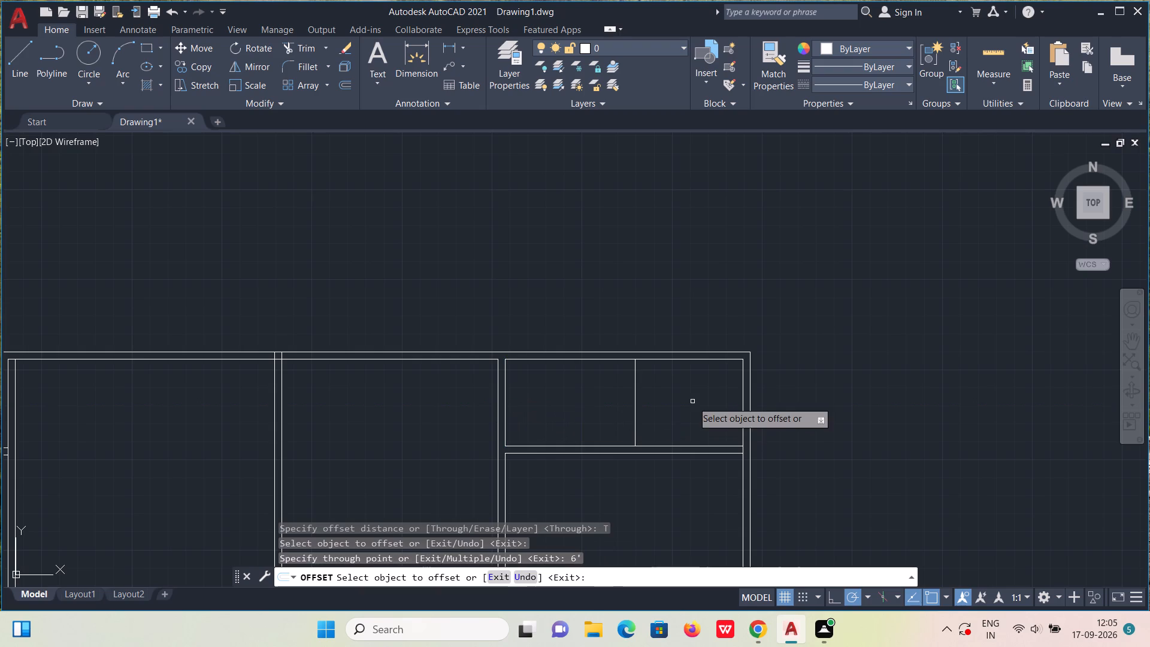
{"action": "left_click", "coordinate": [635, 408]}
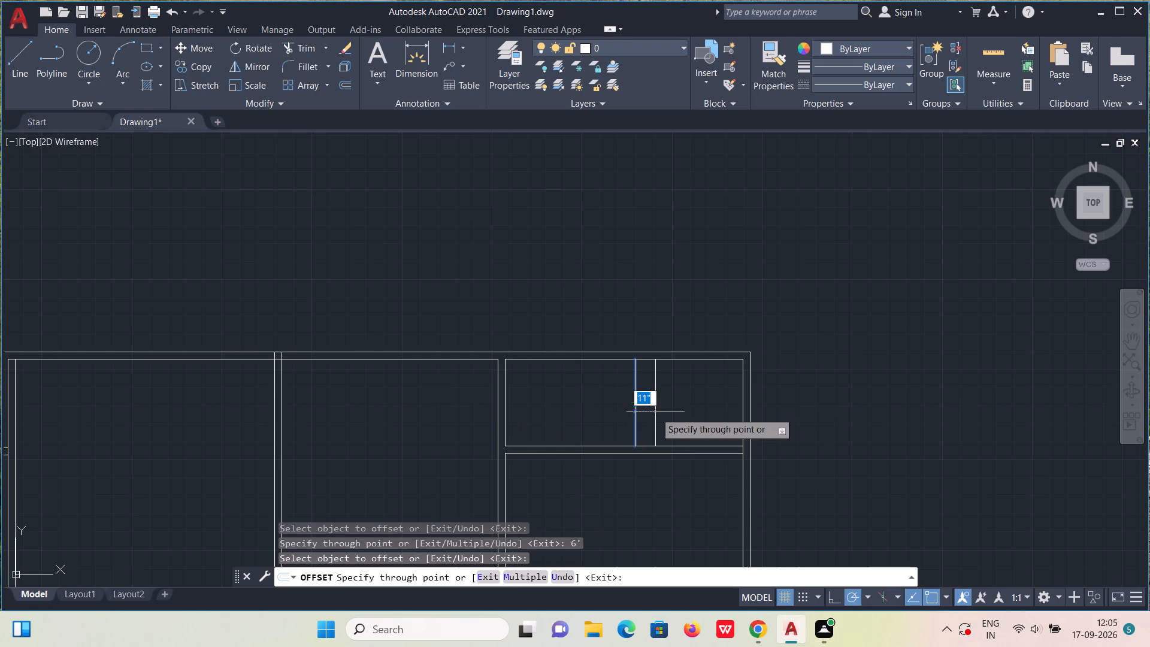
{"action": "type", "text": "4\""}
{"action": "key", "text": "Return"}
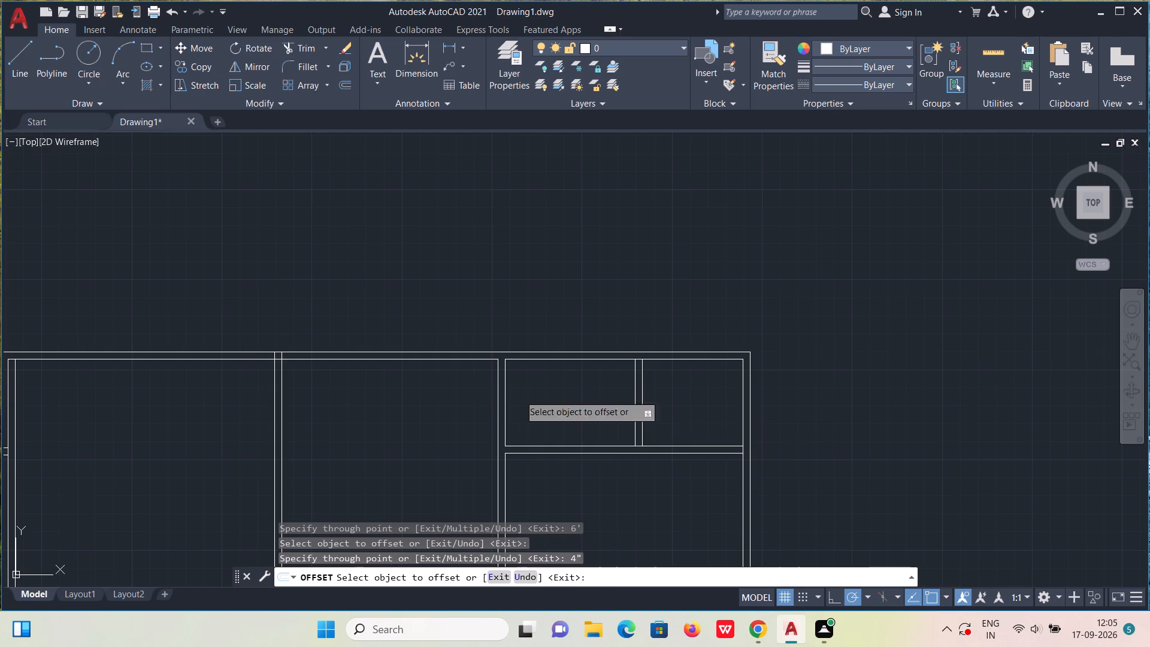
Trim the top and right inner wall lines around the top-right corner space beyond the new vertical partition.
{"action": "left_click", "coordinate": [289, 51]}
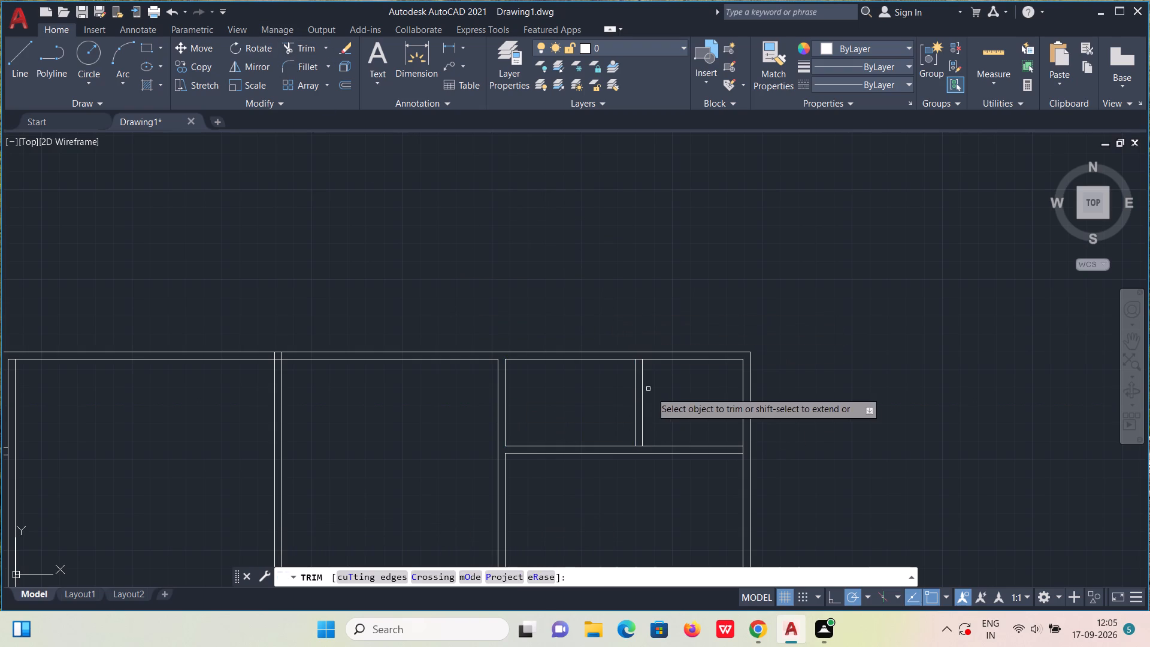
{"action": "left_click", "coordinate": [656, 358]}
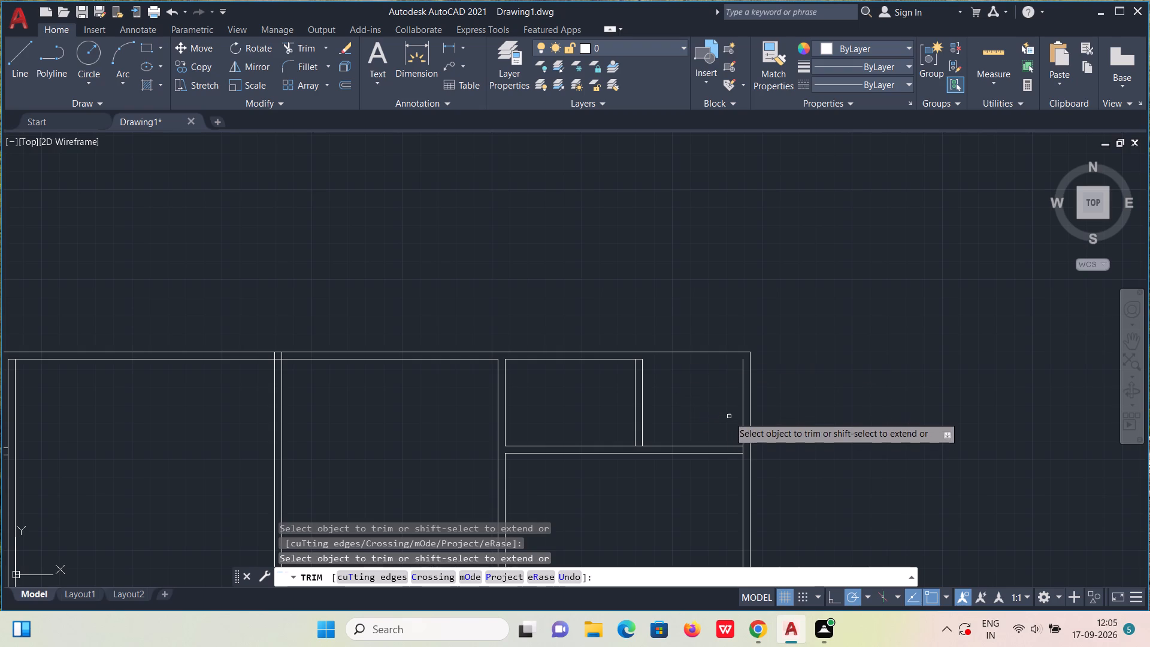
{"action": "left_click", "coordinate": [744, 411]}
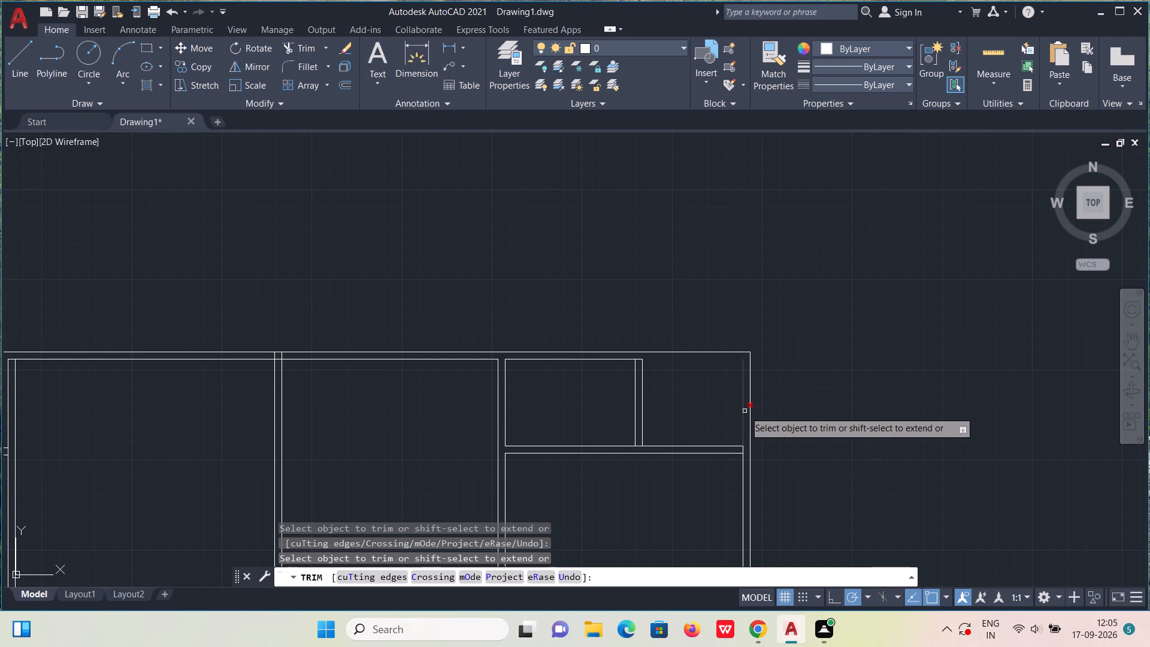
{"action": "left_click", "coordinate": [742, 412]}
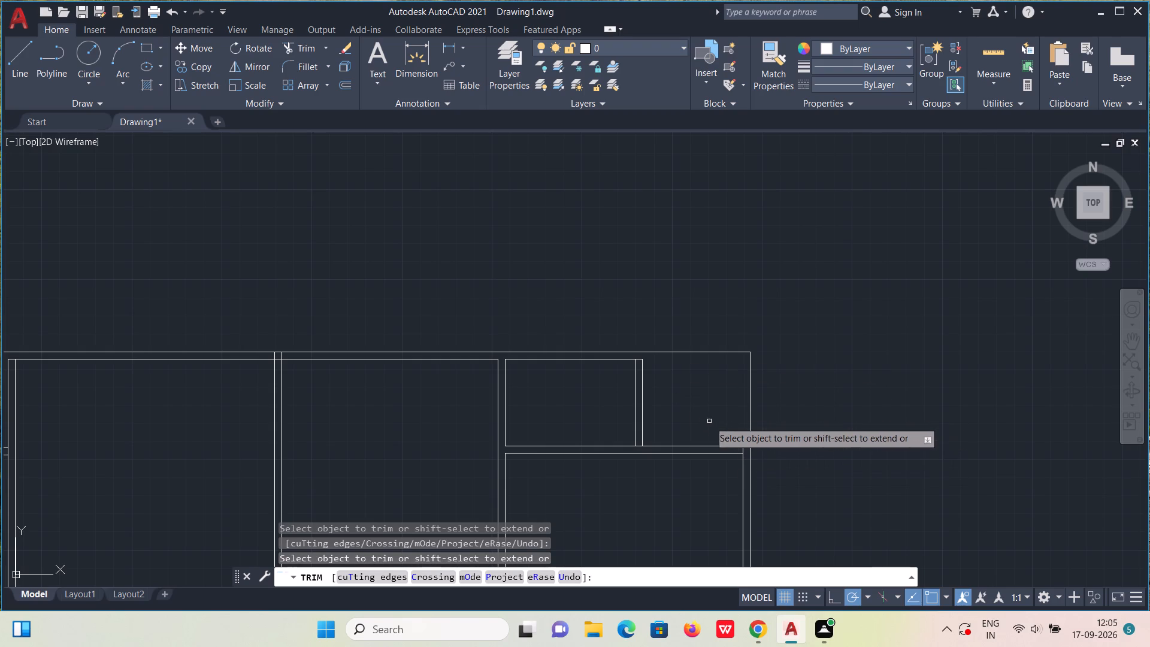
{"action": "key", "text": "Escape"}
Draw a short line extending the horizontal partition's upper line to the plan's right outer wall line.
{"action": "key", "text": "l"}
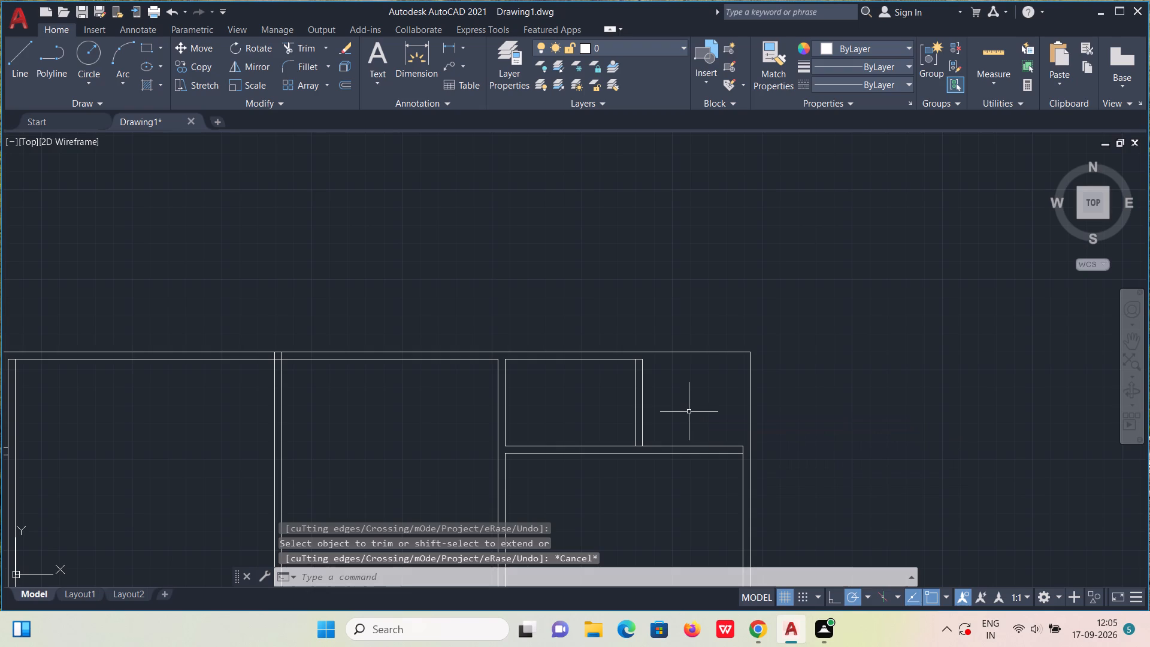
{"action": "key", "text": "Return"}
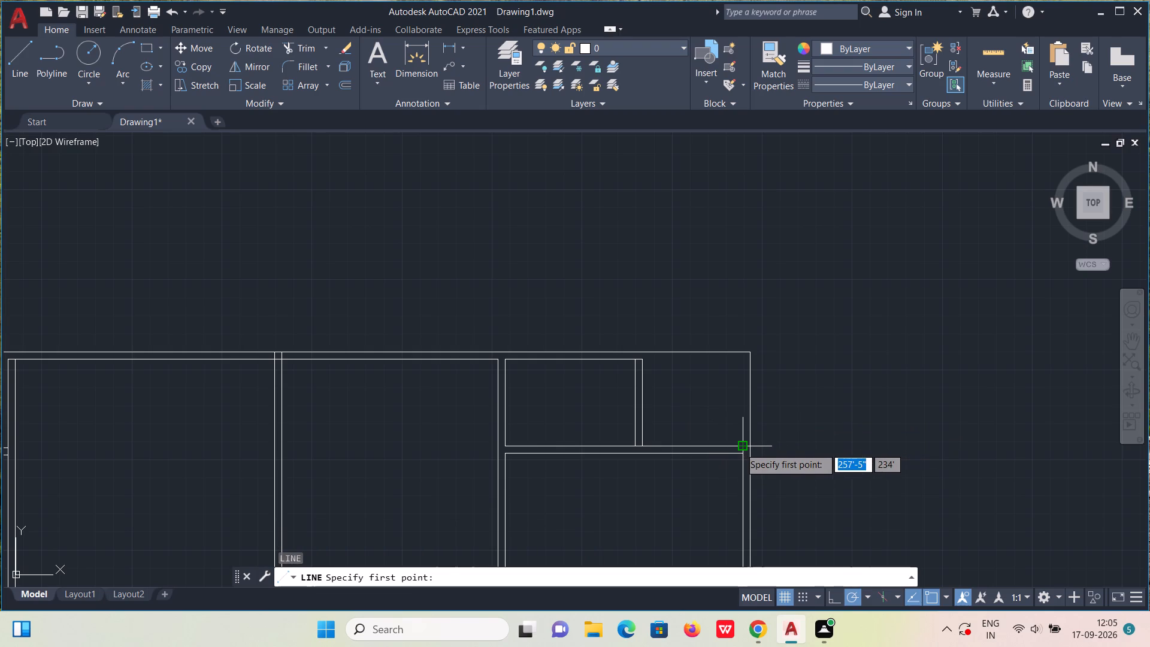
{"action": "left_click", "coordinate": [740, 448]}
{"action": "left_click", "coordinate": [753, 448]}
{"action": "key", "text": "Escape"}
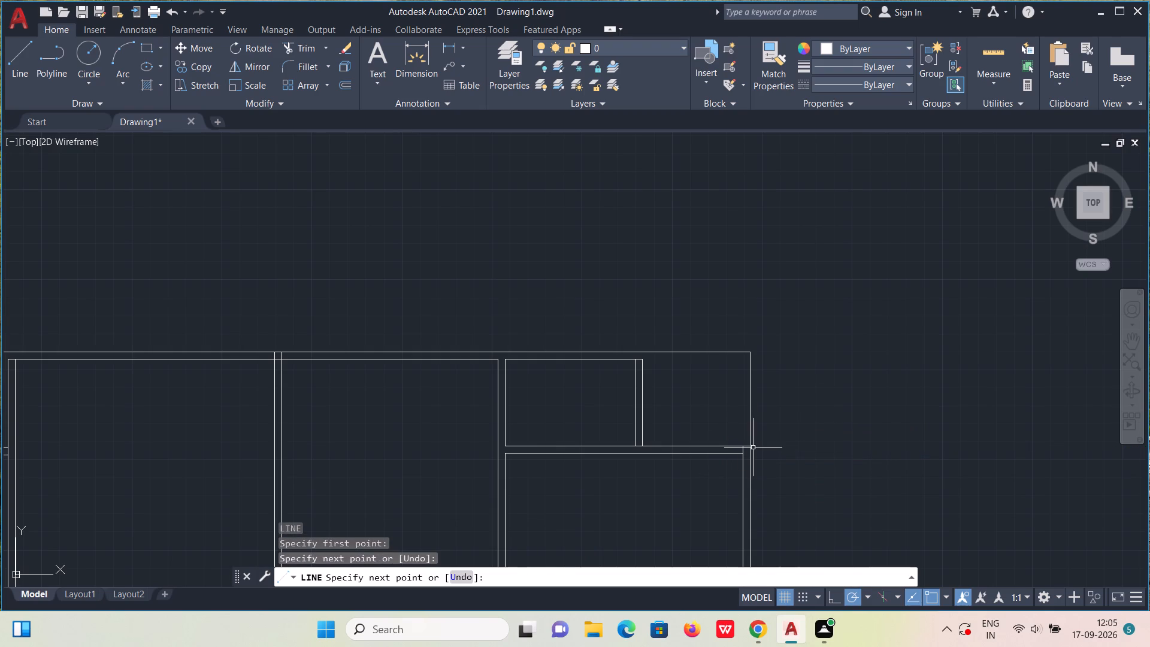
Draw a short line extending the vertical partition's right line up to the plan's top outer wall line.
{"action": "scroll", "coordinate": [758, 439], "scroll_direction": "up", "scroll_amount": 3}
{"action": "scroll", "coordinate": [758, 439], "scroll_direction": "down", "scroll_amount": 1}
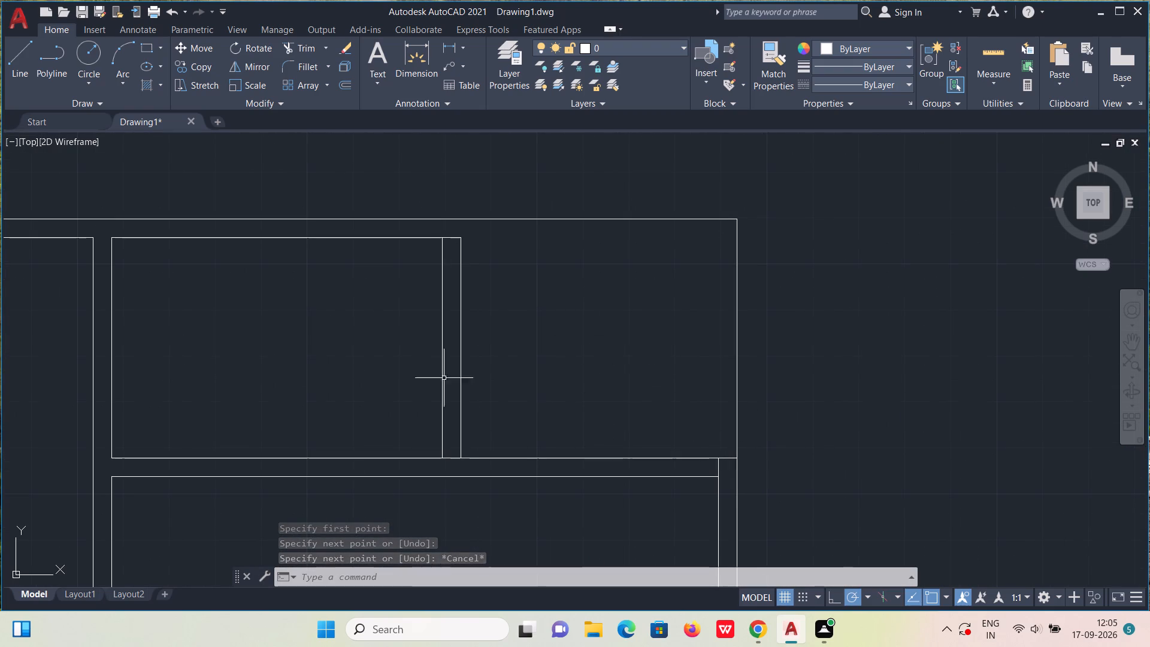
{"action": "key", "text": "l"}
{"action": "key", "text": "Return"}
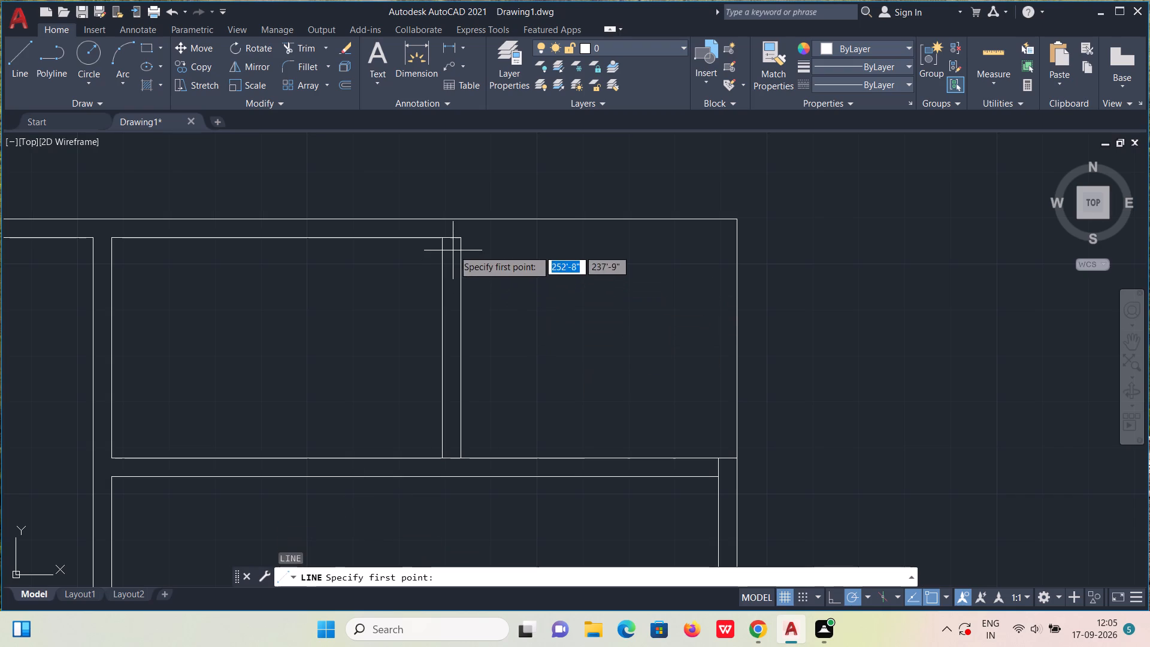
{"action": "left_click", "coordinate": [459, 236]}
{"action": "left_click", "coordinate": [461, 223]}
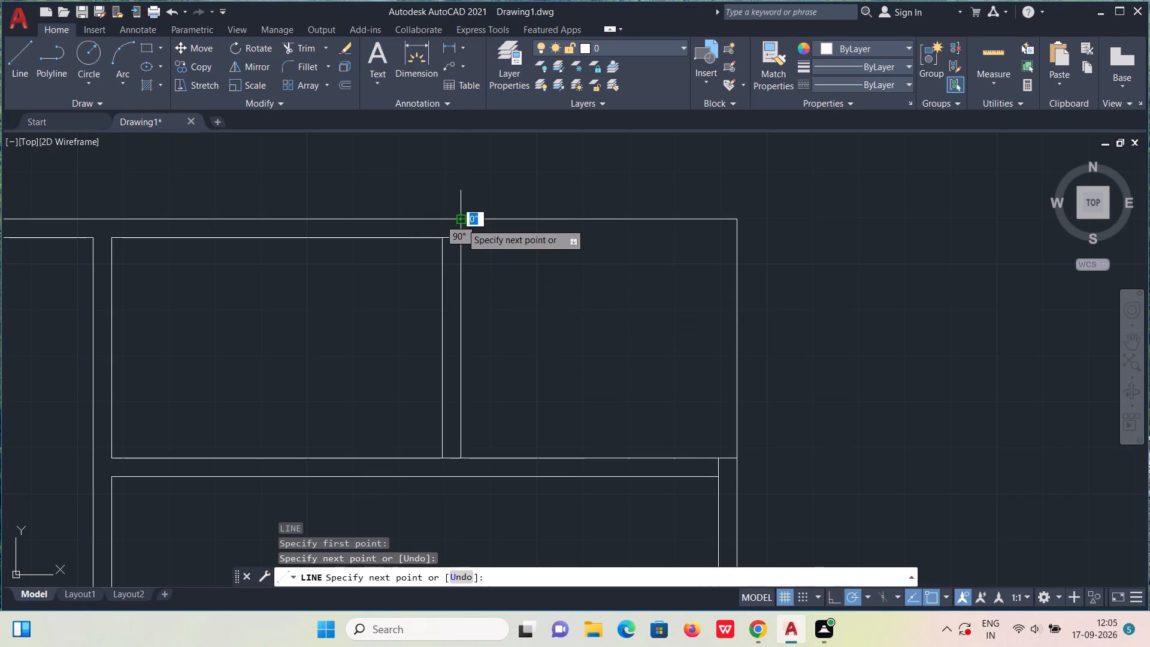
{"action": "key", "text": "Escape"}
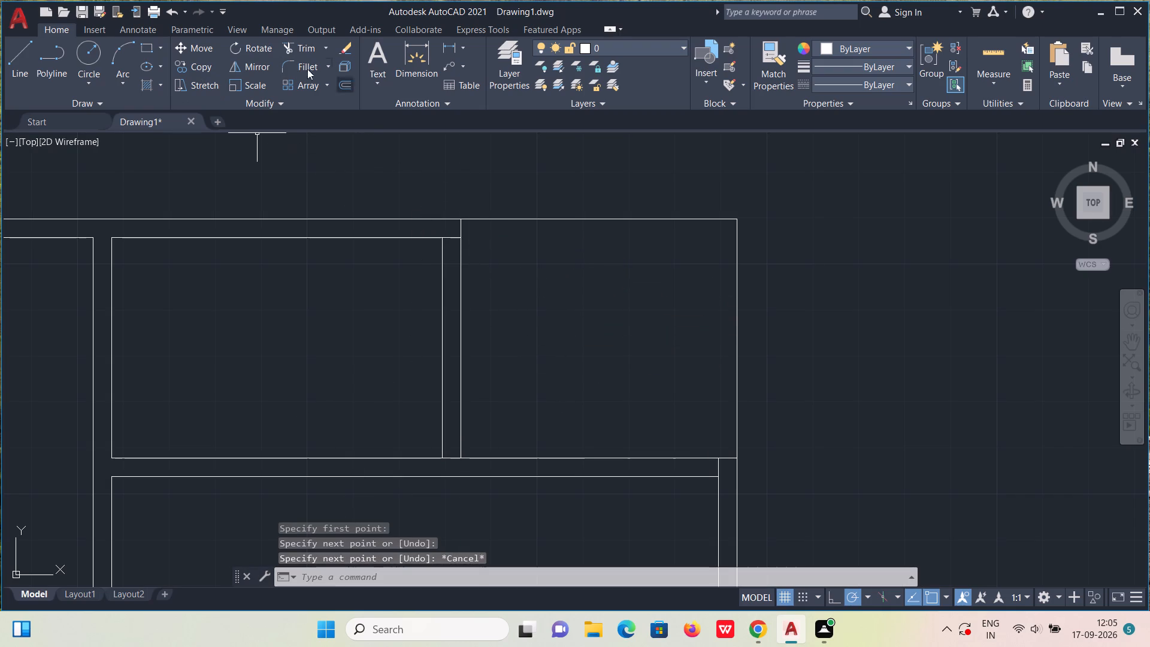
Trim the inner wall stubs between the vertical partition's lines at its top and the horizontal partition's lines at its right end.
{"action": "left_click", "coordinate": [302, 44]}
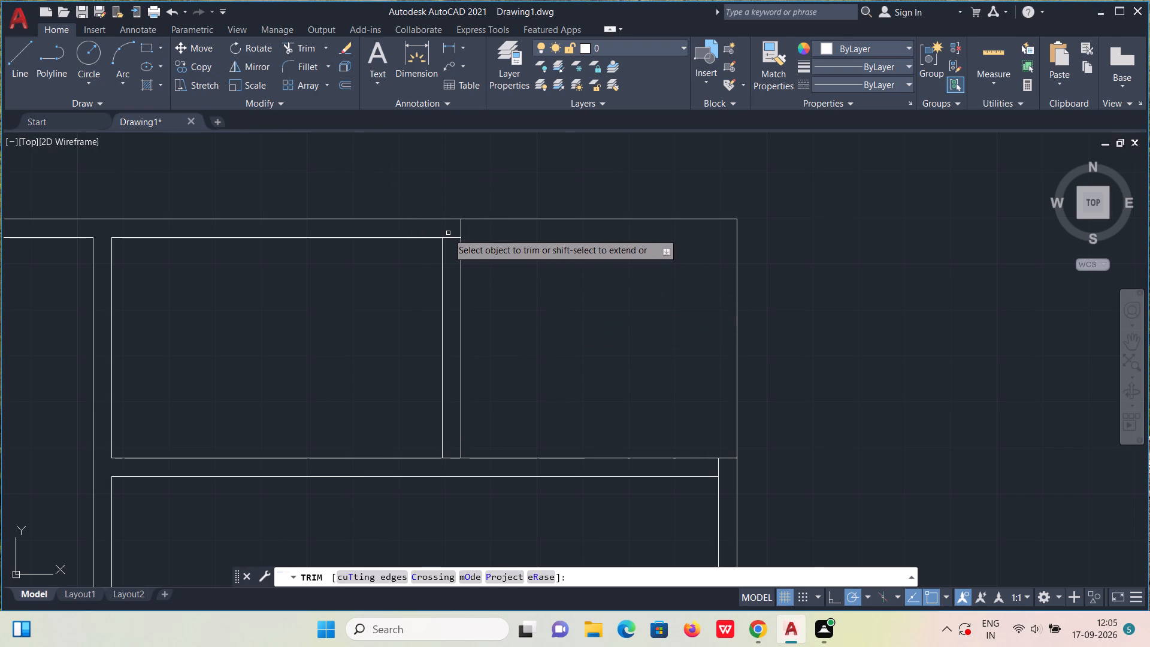
{"action": "left_click", "coordinate": [452, 238]}
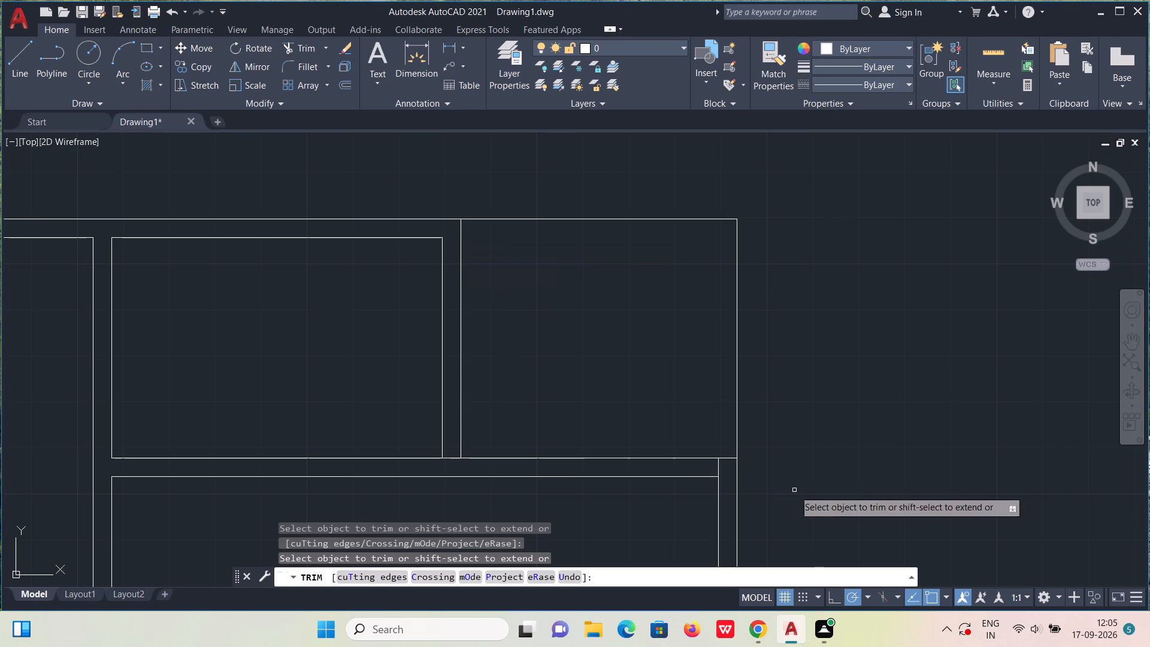
{"action": "left_click", "coordinate": [719, 467]}
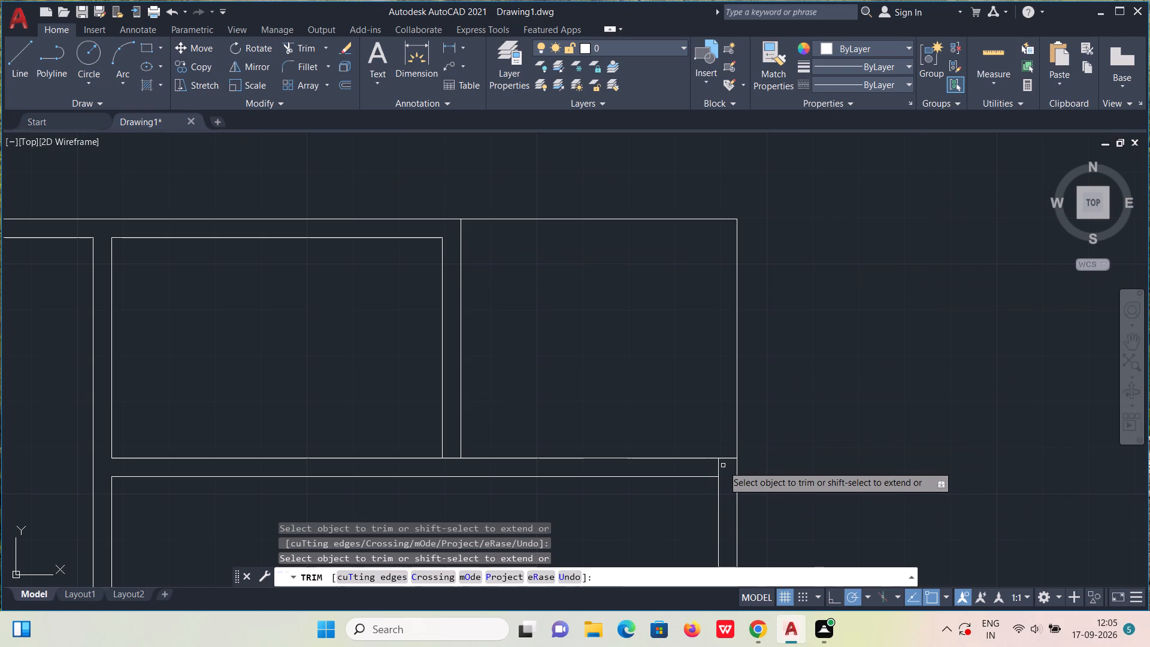
{"action": "left_click", "coordinate": [719, 468]}
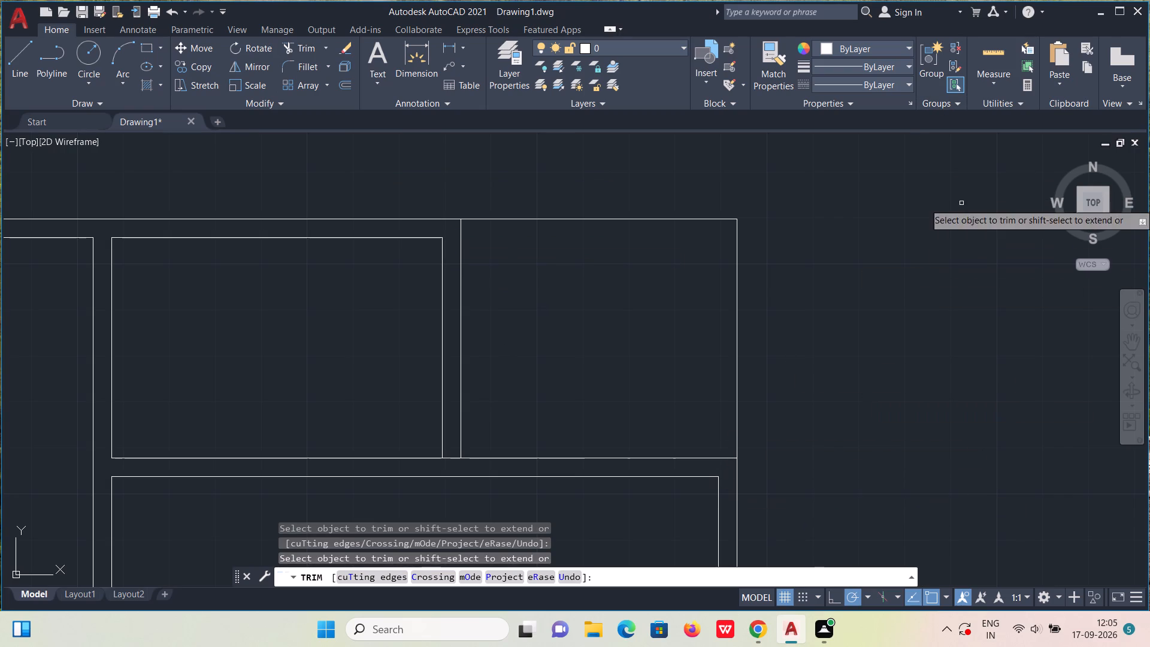
Measure the small top-right room and the room below the new horizontal partition with Quick measure.
{"action": "left_click", "coordinate": [992, 59]}
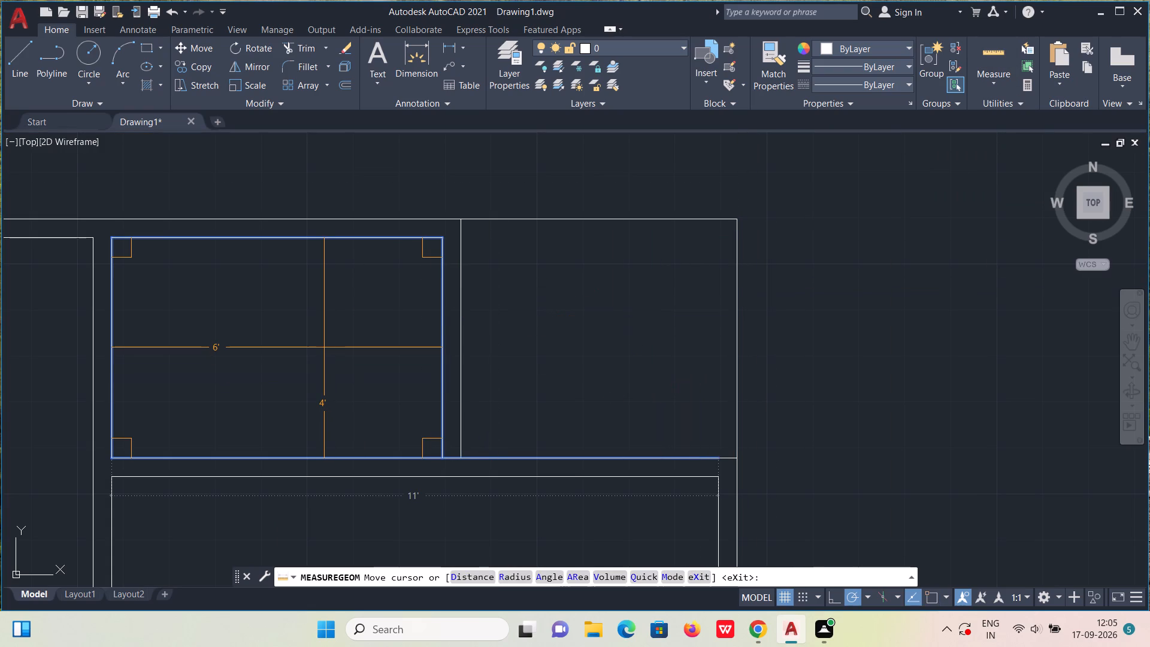
{"action": "scroll", "coordinate": [534, 416], "scroll_direction": "down", "scroll_amount": 2}
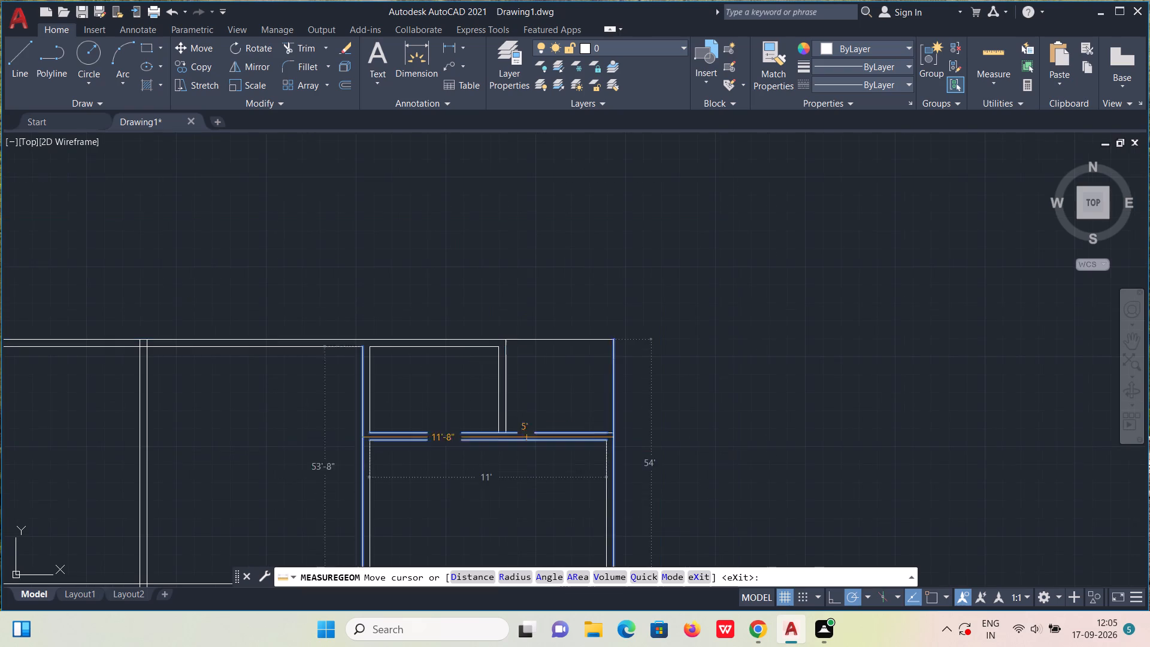
{"action": "middle_click_drag", "start_coordinate": [493, 482], "coordinate": [564, 362]}
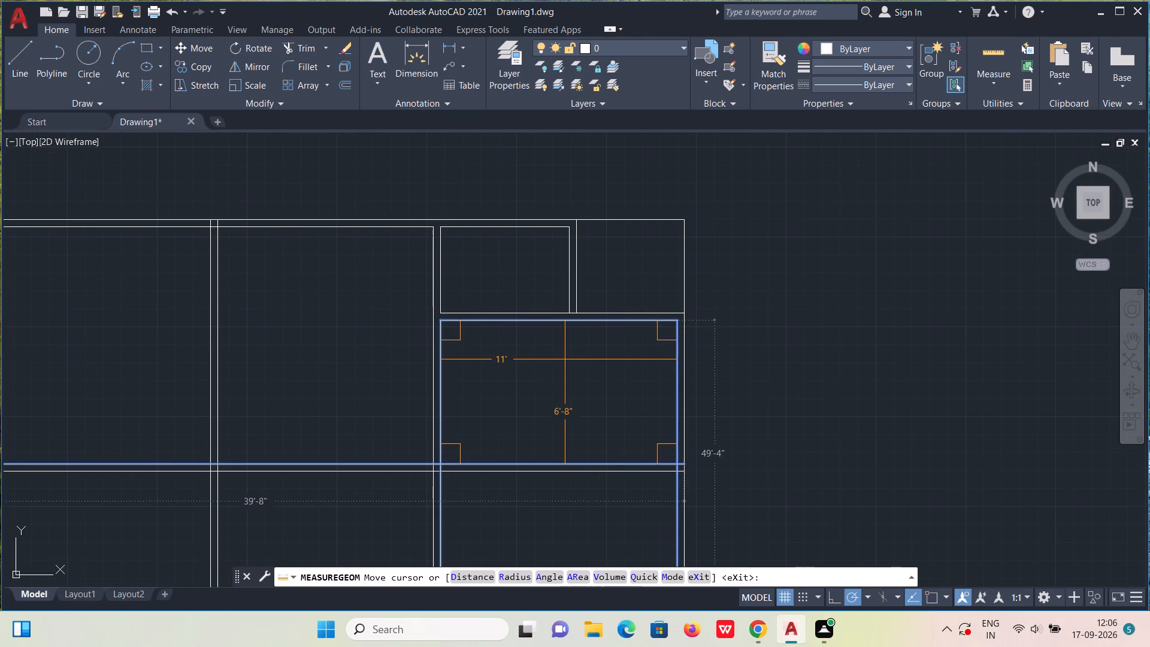
{"action": "key", "text": "Escape"}
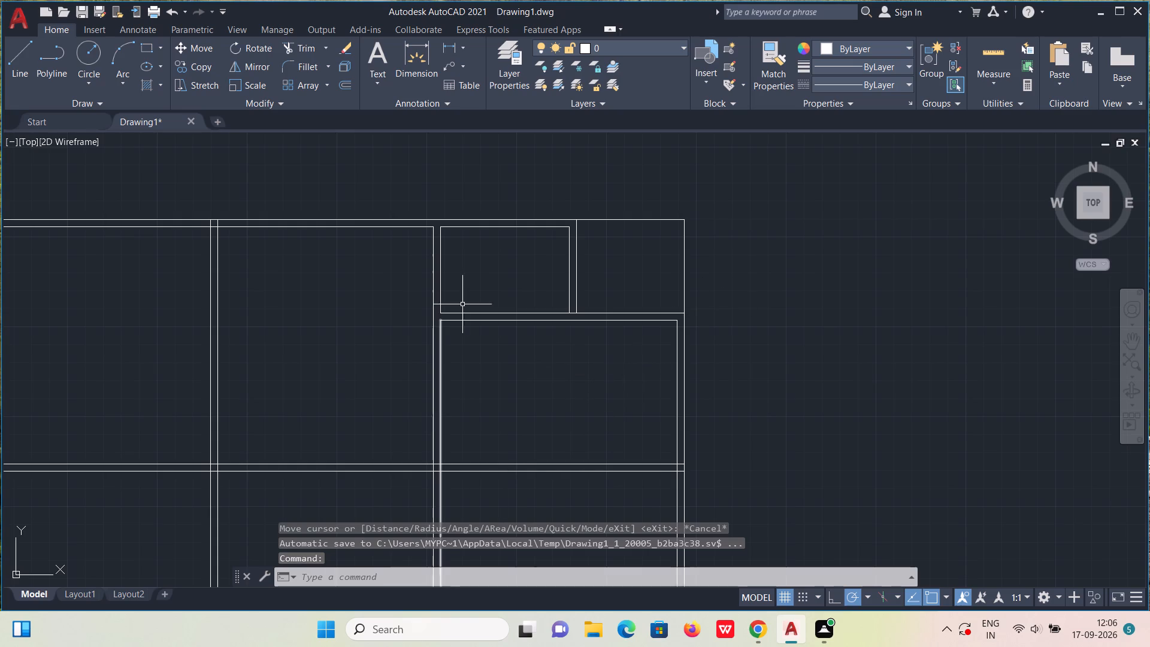
Offset the horizontal partition's lower line 11'6" down, and that new line another 4", using the Through option.
{"action": "left_click", "coordinate": [350, 82]}
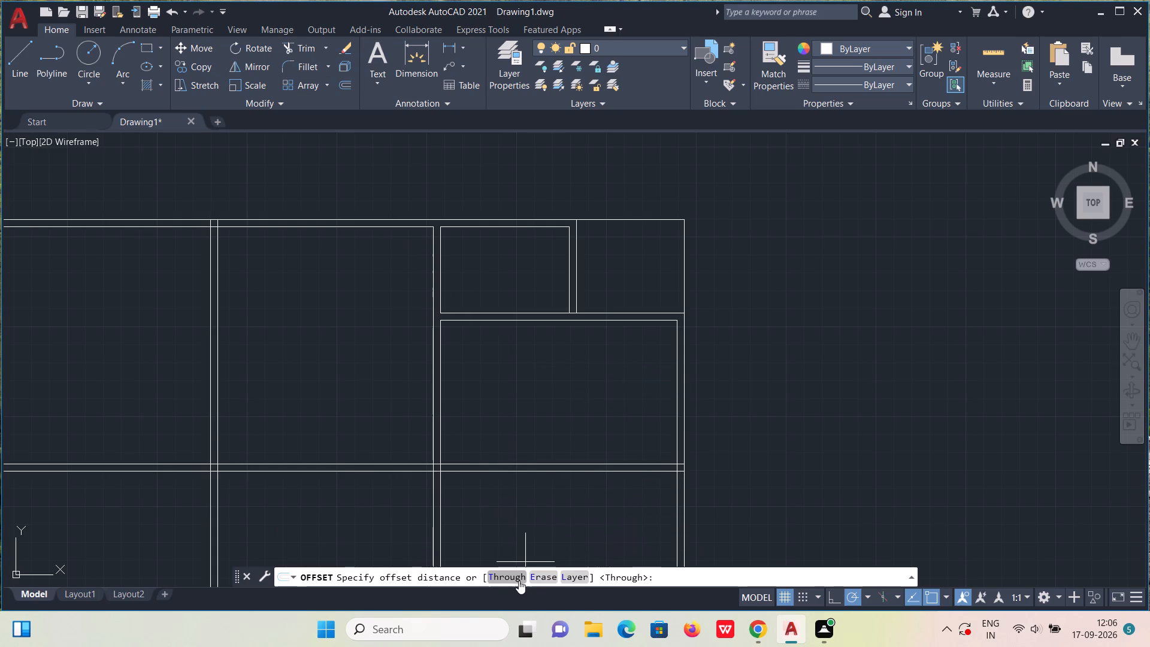
{"action": "left_click", "coordinate": [509, 579]}
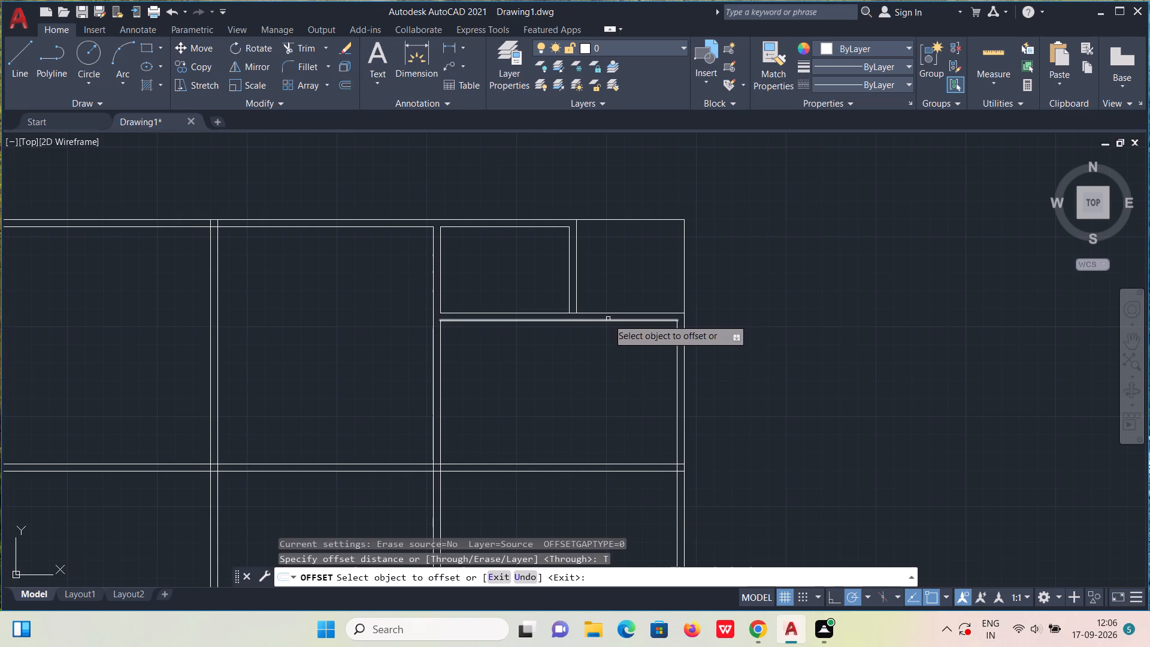
{"action": "left_click", "coordinate": [608, 319]}
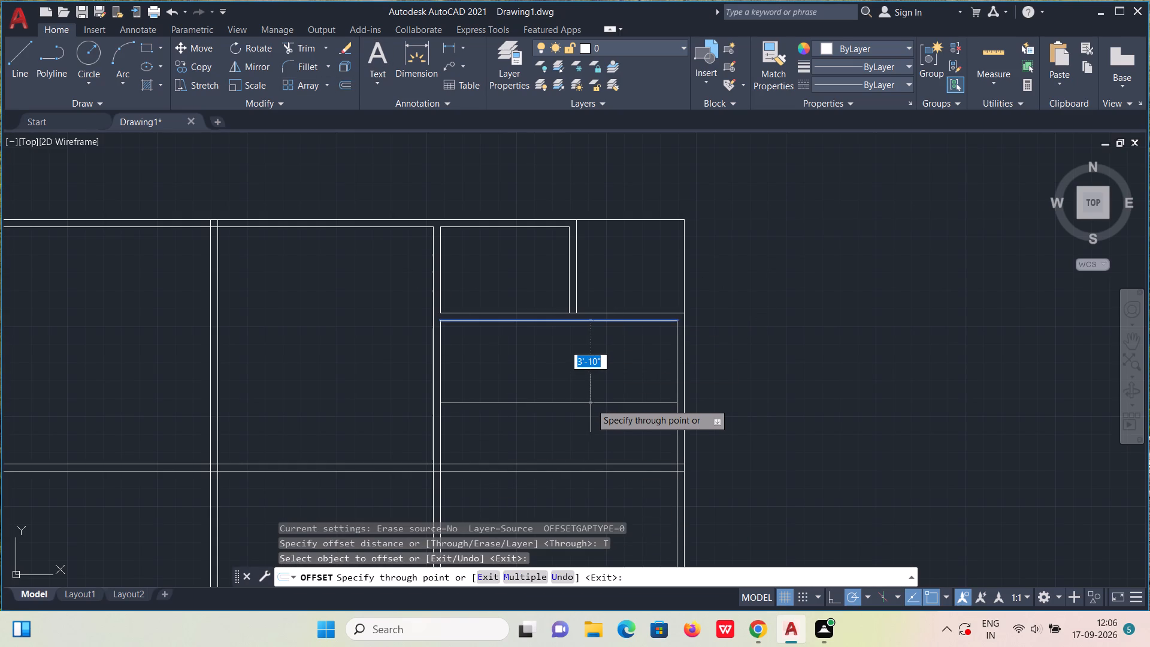
{"action": "type", "text": "11'"}
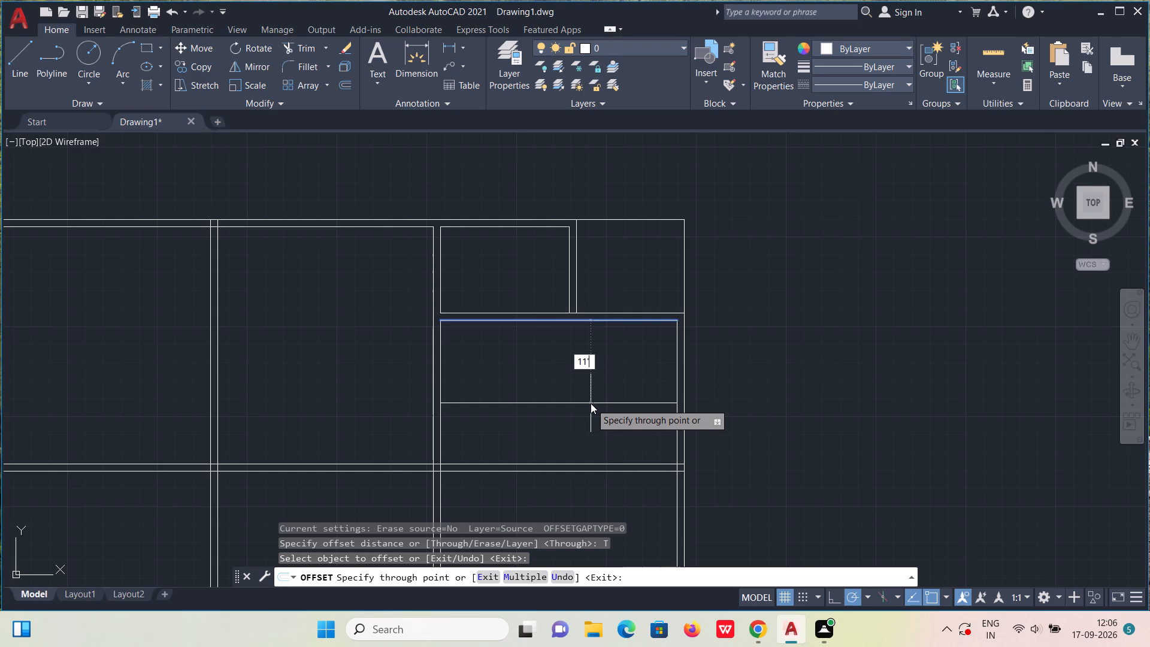
{"action": "type", "text": "6\""}
{"action": "key", "text": "Return"}
{"action": "scroll", "coordinate": [610, 454], "scroll_direction": "down", "scroll_amount": 1}
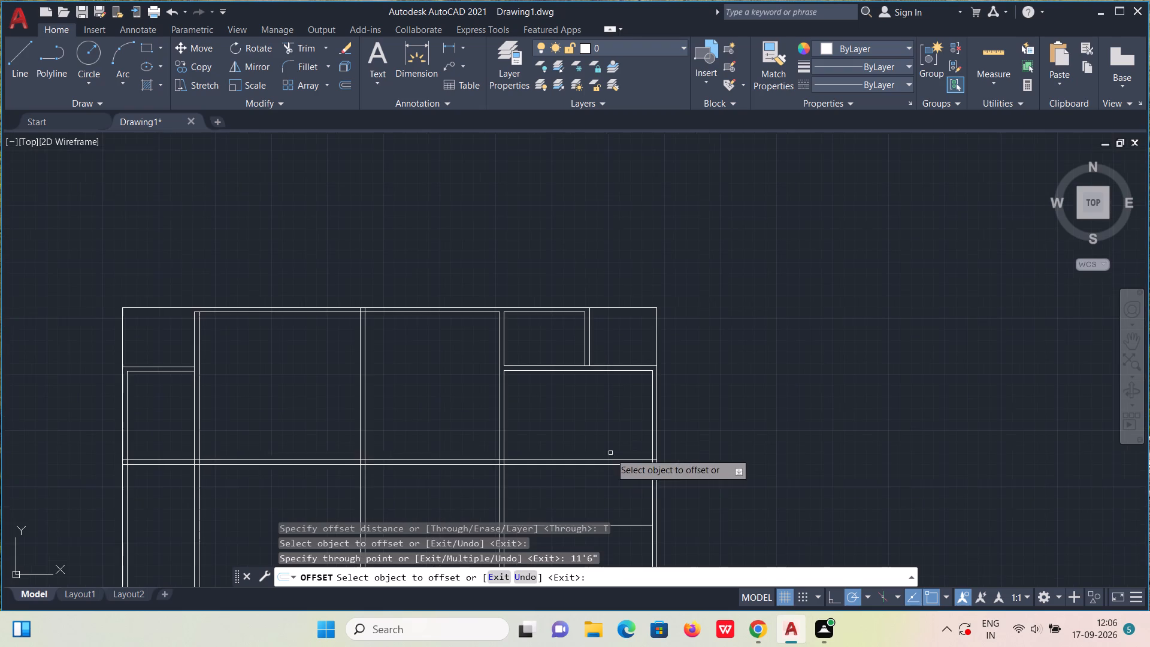
{"action": "middle_click_drag", "start_coordinate": [607, 456], "coordinate": [632, 324]}
{"action": "scroll", "coordinate": [633, 352], "scroll_direction": "up", "scroll_amount": 1}
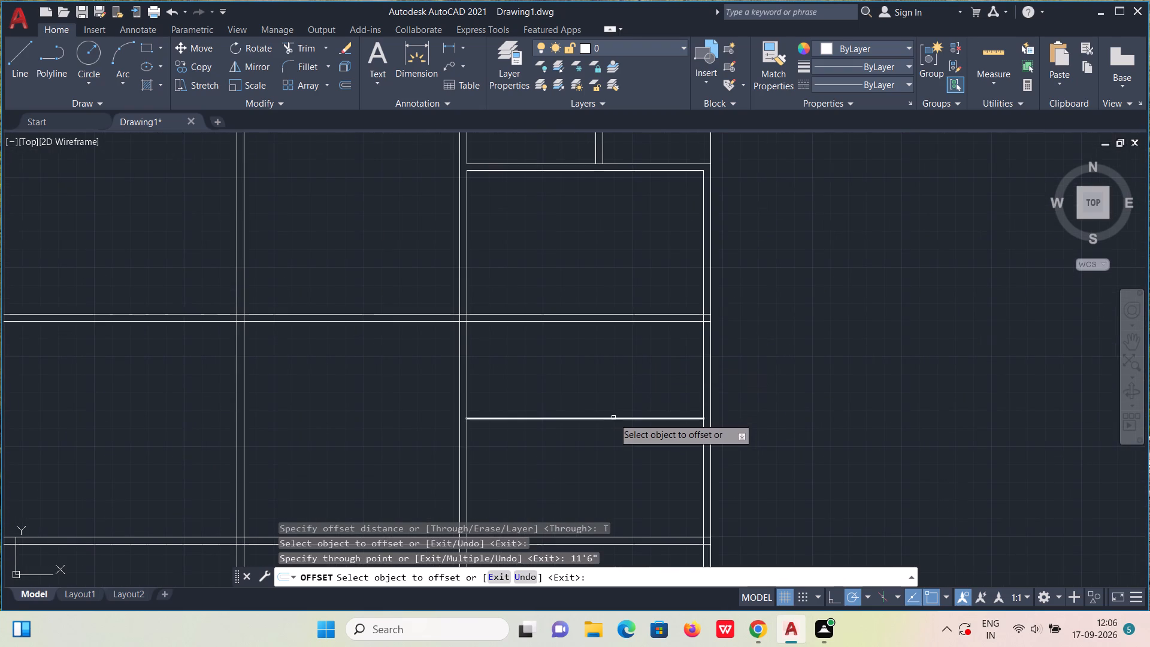
{"action": "left_click", "coordinate": [613, 417]}
{"action": "type", "text": "4\""}
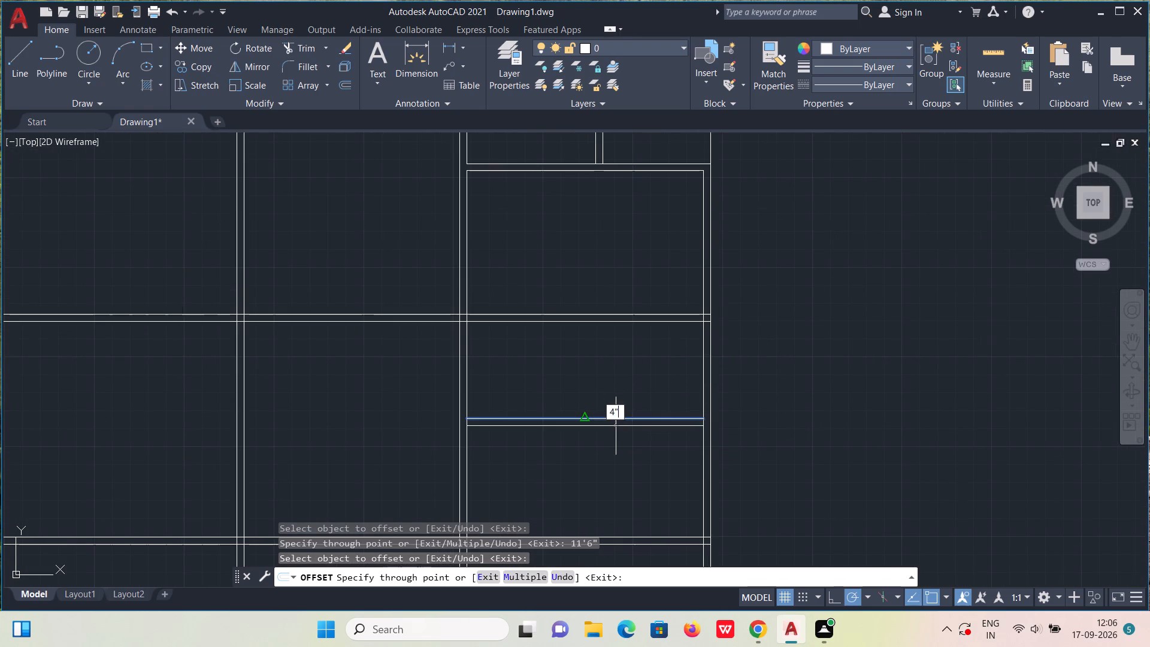
{"action": "key", "text": "Return"}
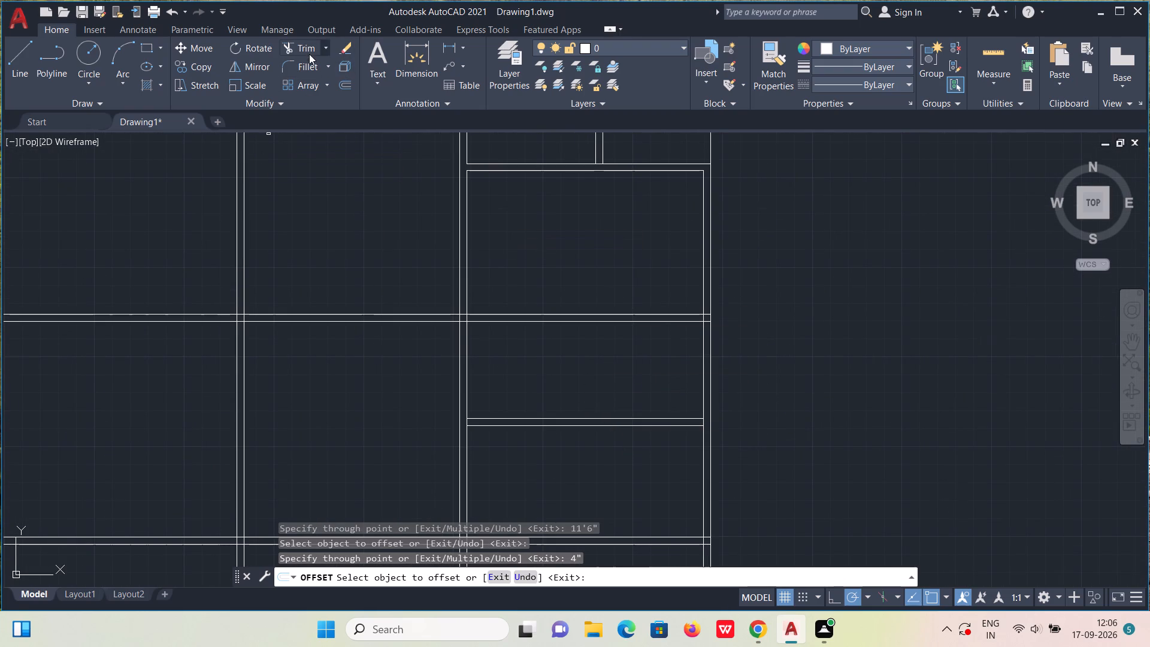
Trim the old horizontal wall's two lines across the right-hand room and inside the vertical walls on both its sides.
{"action": "left_click", "coordinate": [308, 45]}
{"action": "left_click_drag", "start_coordinate": [629, 298], "coordinate": [633, 338]}
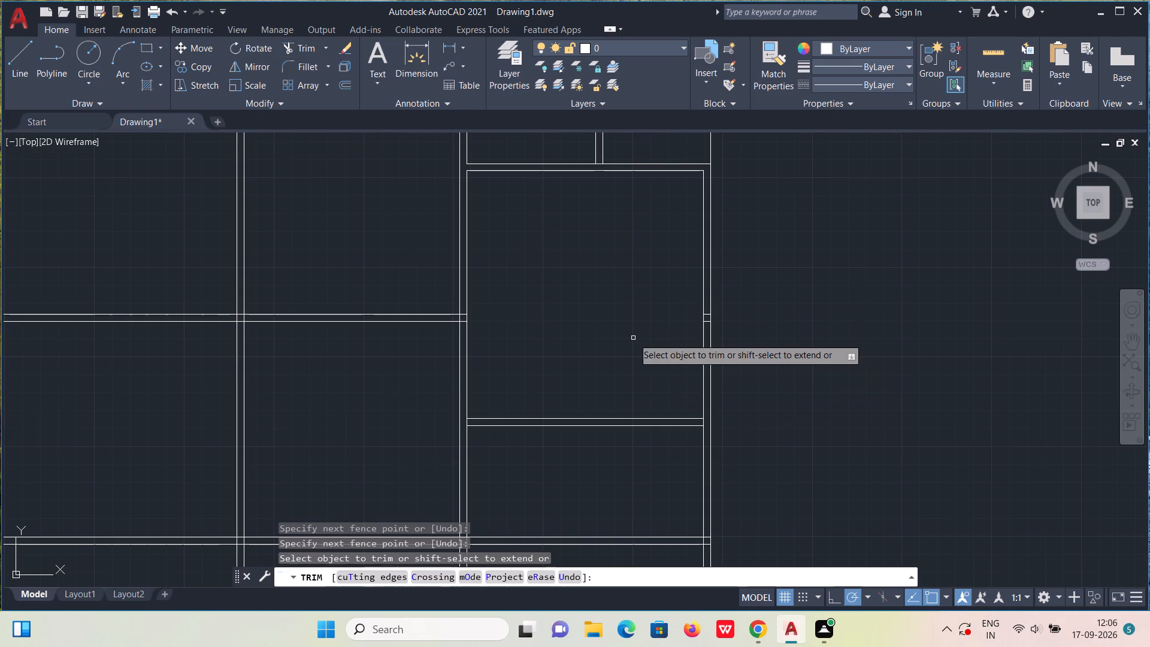
{"action": "scroll", "coordinate": [638, 335], "scroll_direction": "up", "scroll_amount": 2}
{"action": "left_click_drag", "start_coordinate": [813, 279], "coordinate": [816, 307]}
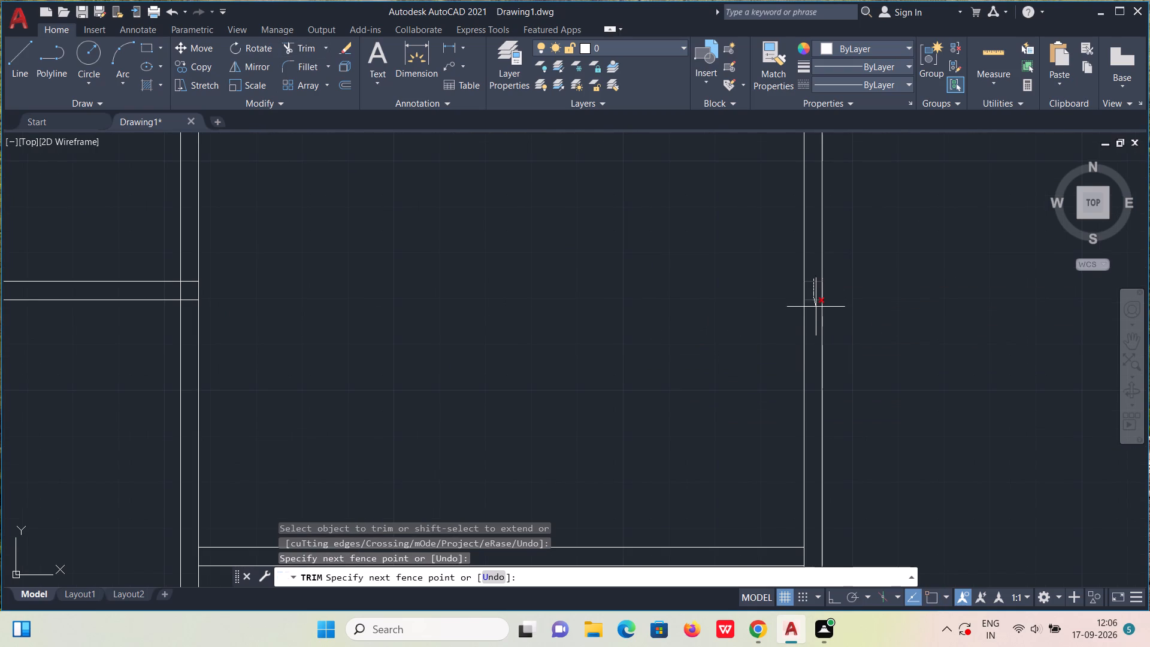
{"action": "left_click_drag", "start_coordinate": [816, 307], "coordinate": [816, 309]}
{"action": "scroll", "coordinate": [346, 359], "scroll_direction": "up", "scroll_amount": 1}
{"action": "middle_click_drag", "start_coordinate": [162, 326], "coordinate": [588, 403]}
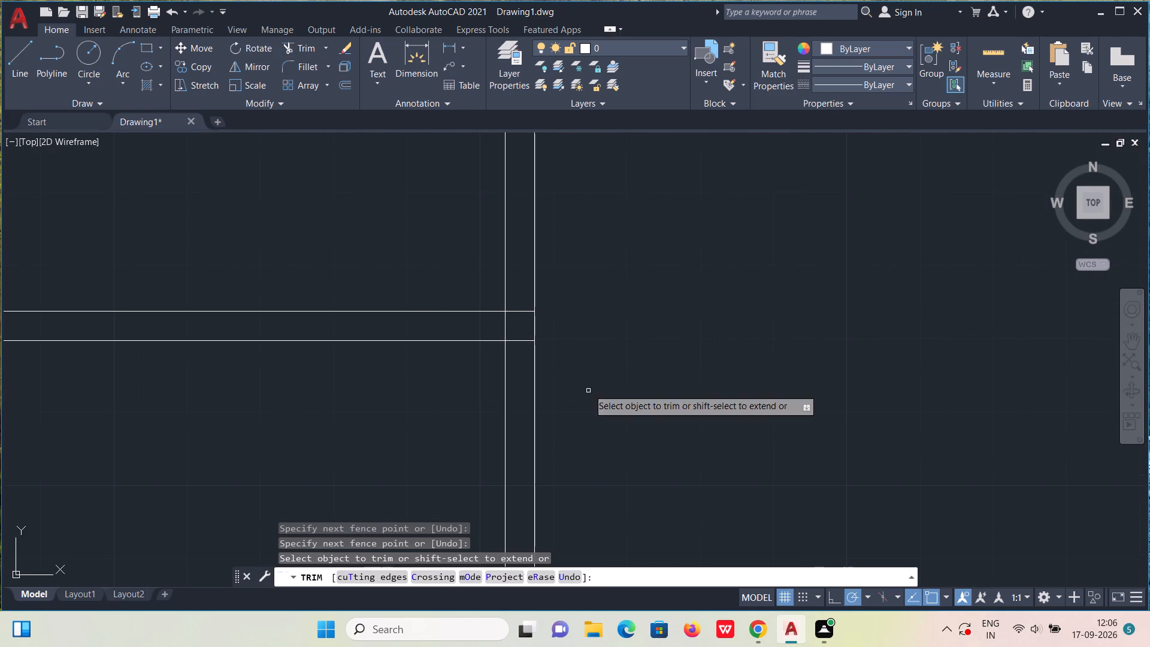
{"action": "left_click_drag", "start_coordinate": [514, 298], "coordinate": [519, 362]}
{"action": "scroll", "coordinate": [519, 362], "scroll_direction": "down", "scroll_amount": 2}
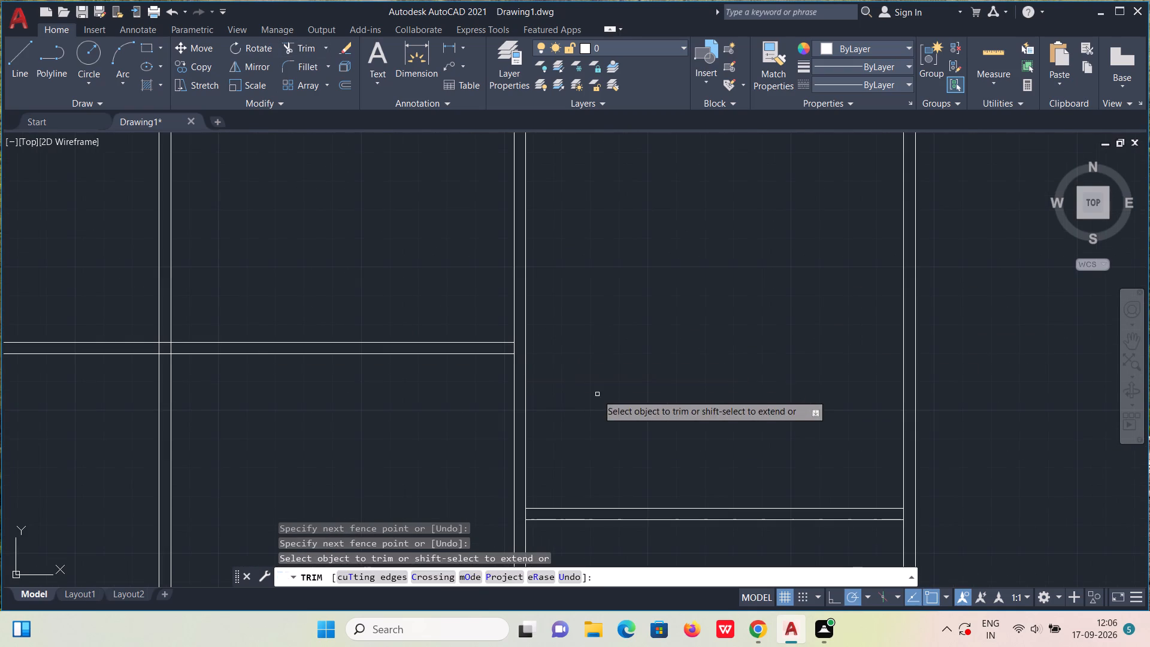
{"action": "key", "text": "Escape"}
Measure the space below the new 4" partition in the right-hand column with Quick measure.
{"action": "scroll", "coordinate": [622, 413], "scroll_direction": "down", "scroll_amount": 4}
{"action": "scroll", "coordinate": [673, 439], "scroll_direction": "up", "scroll_amount": 1}
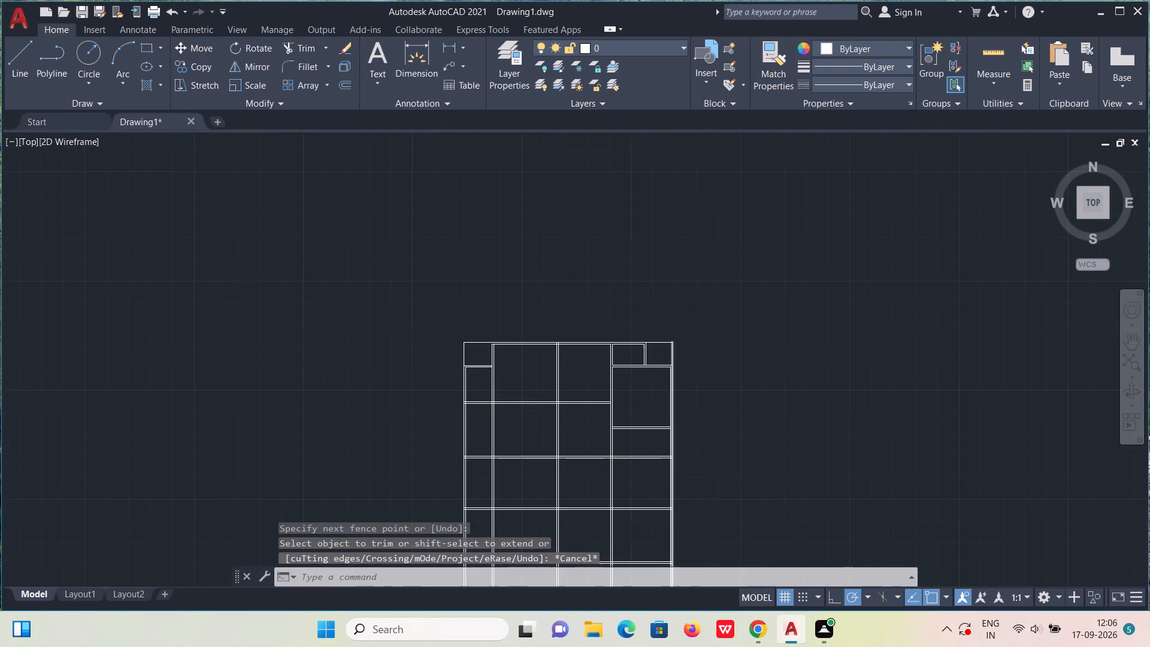
{"action": "middle_click_drag", "start_coordinate": [610, 410], "coordinate": [610, 409]}
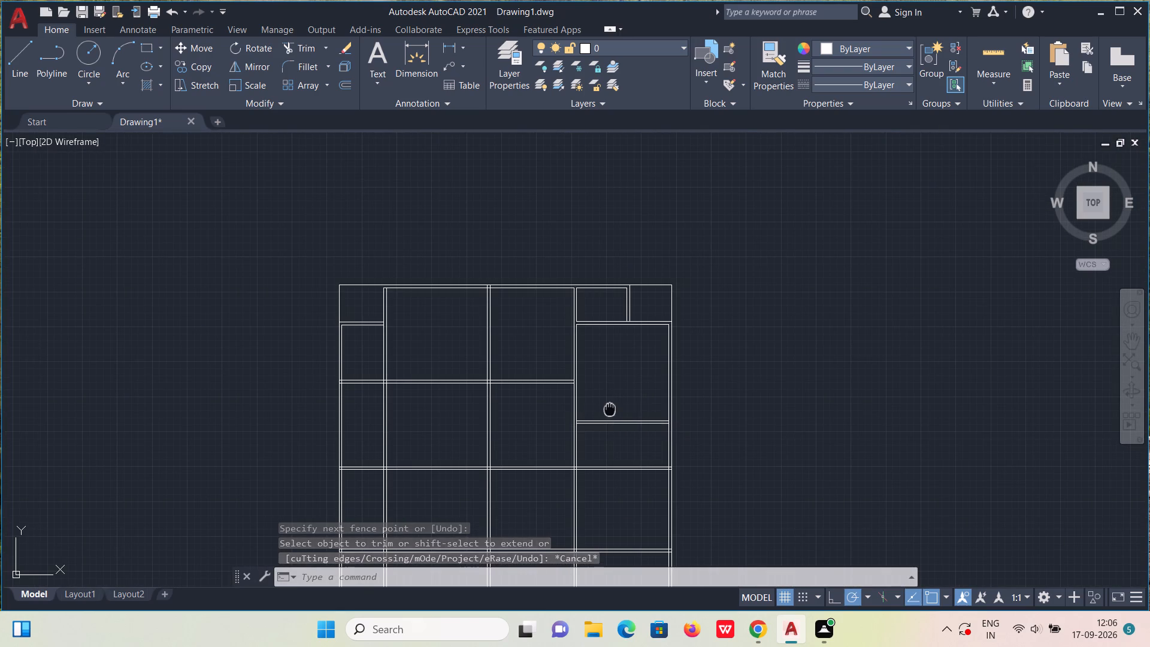
{"action": "middle_click_drag", "start_coordinate": [610, 409], "coordinate": [633, 368]}
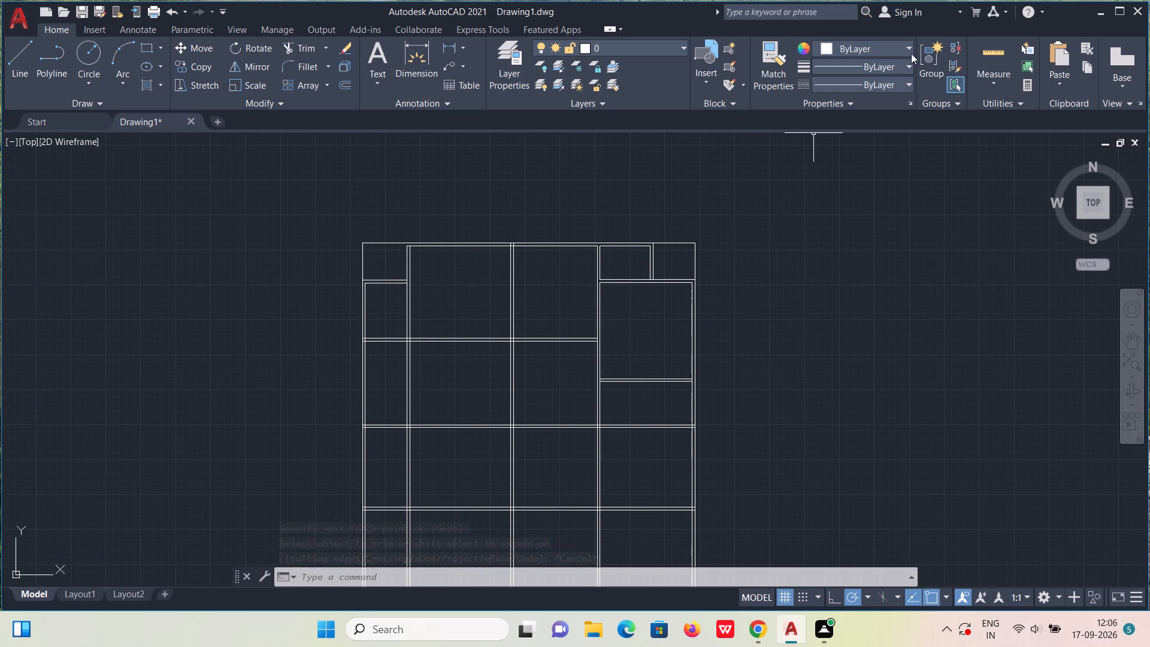
{"action": "left_click", "coordinate": [985, 52]}
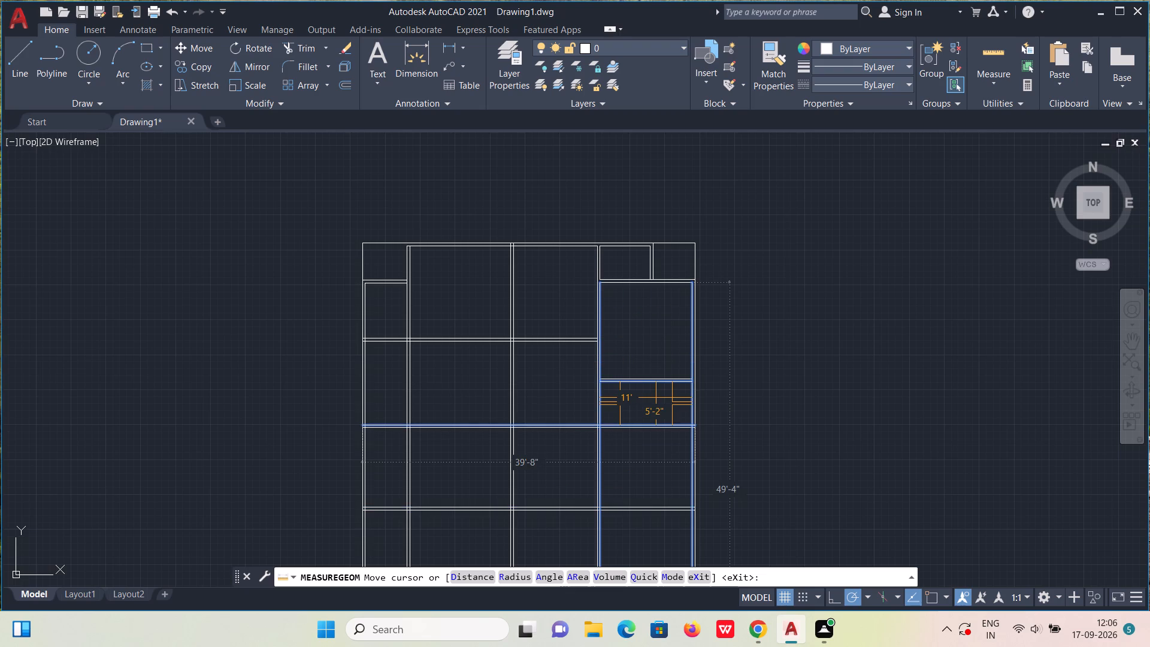
Offset the right-hand column partition's lower line 6' down, and that new line another 4", using the Through option.
{"action": "scroll", "coordinate": [656, 398], "scroll_direction": "up", "scroll_amount": 1}
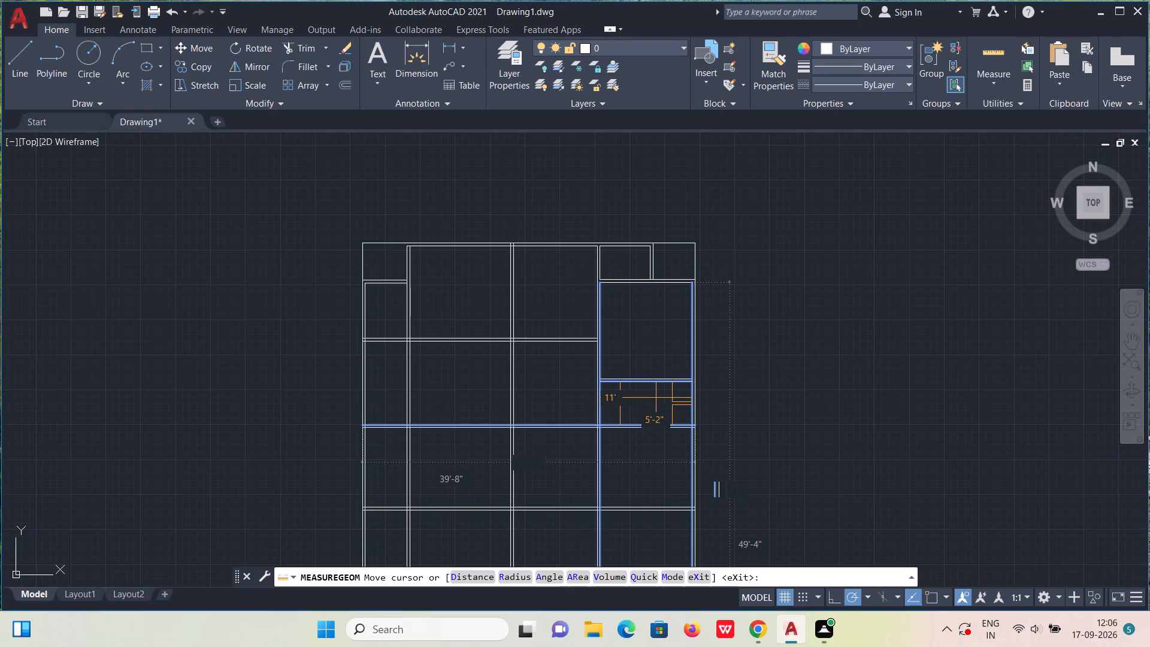
{"action": "key", "text": "Escape"}
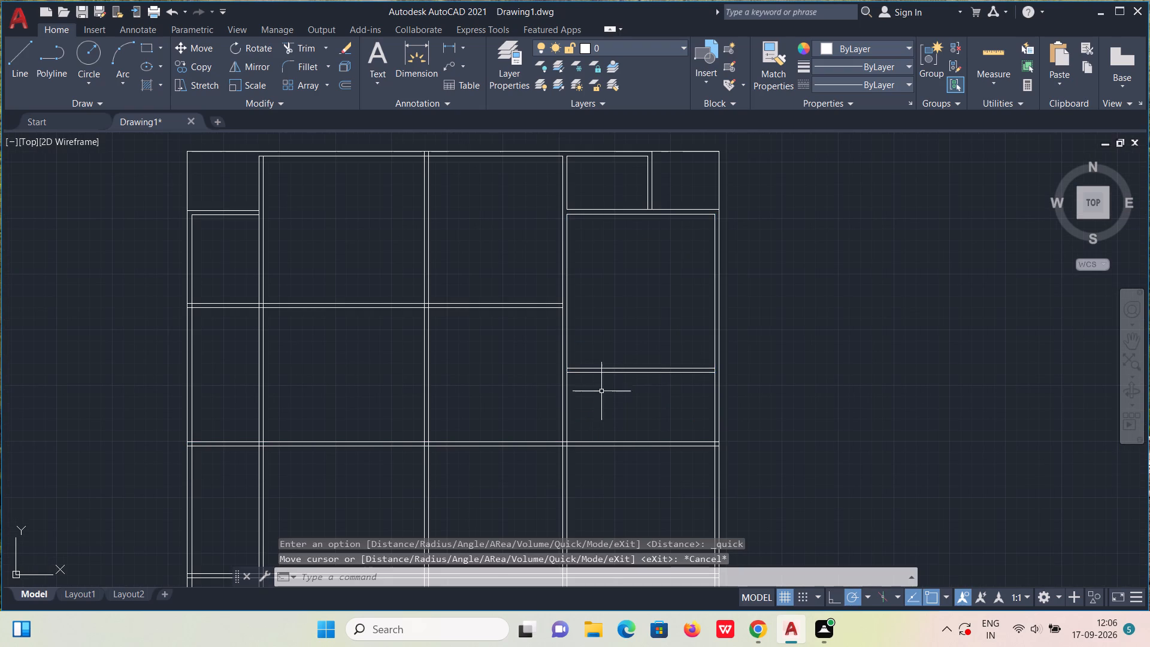
{"action": "left_click", "coordinate": [348, 81]}
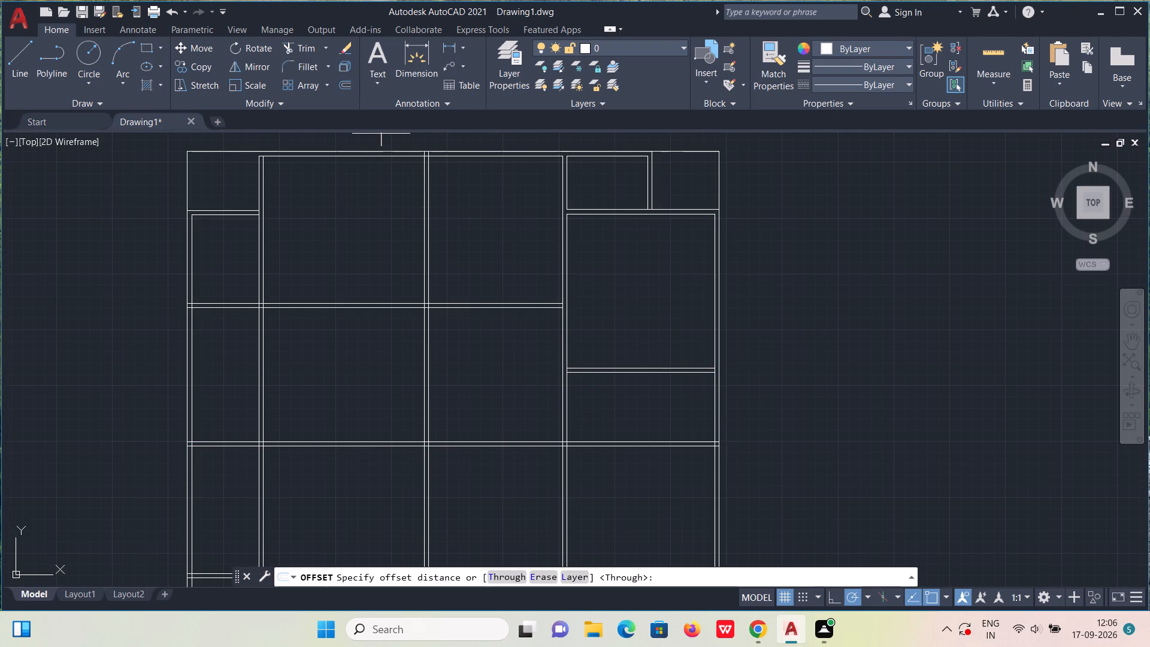
{"action": "left_click", "coordinate": [500, 578]}
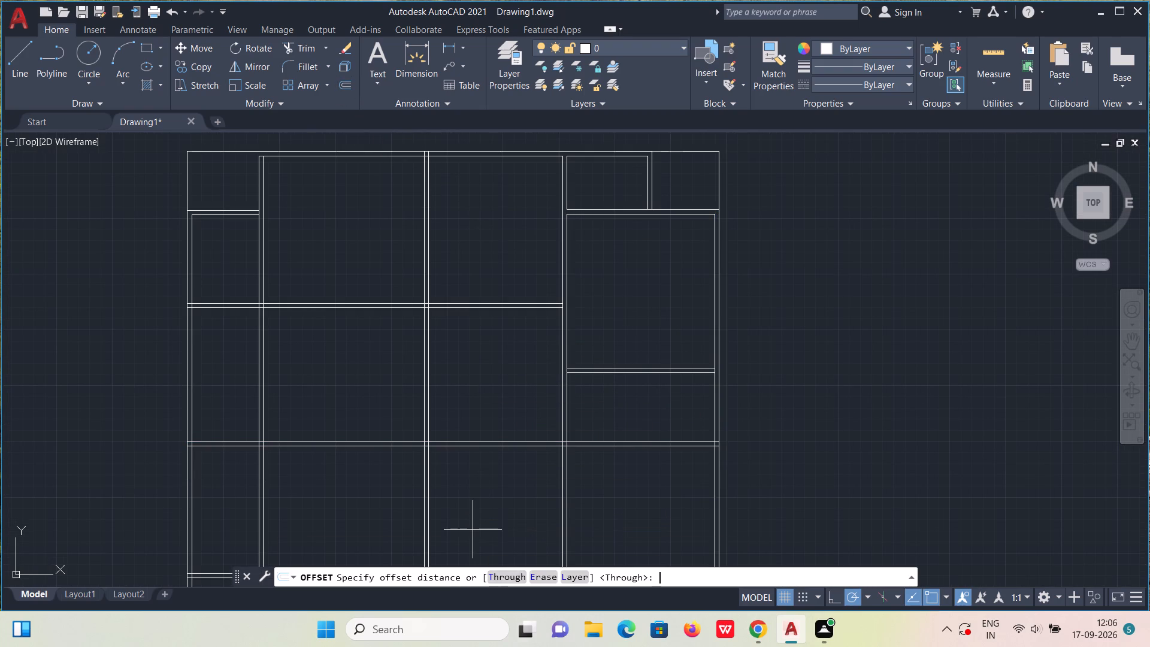
{"action": "left_click", "coordinate": [661, 373]}
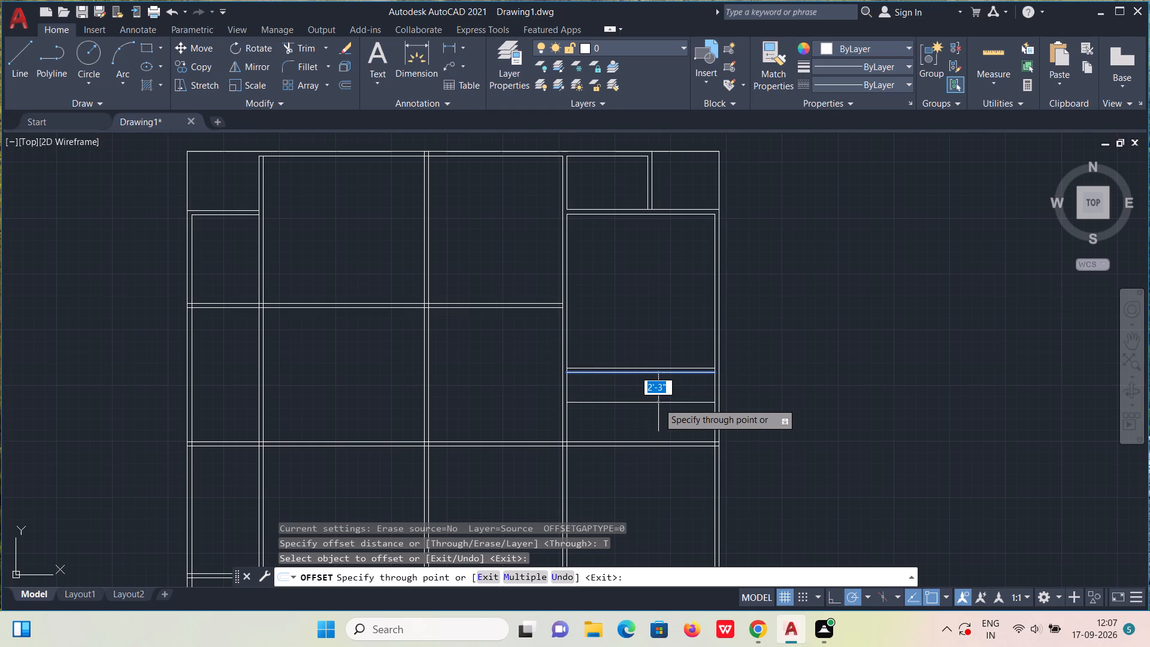
{"action": "key", "text": "6"}
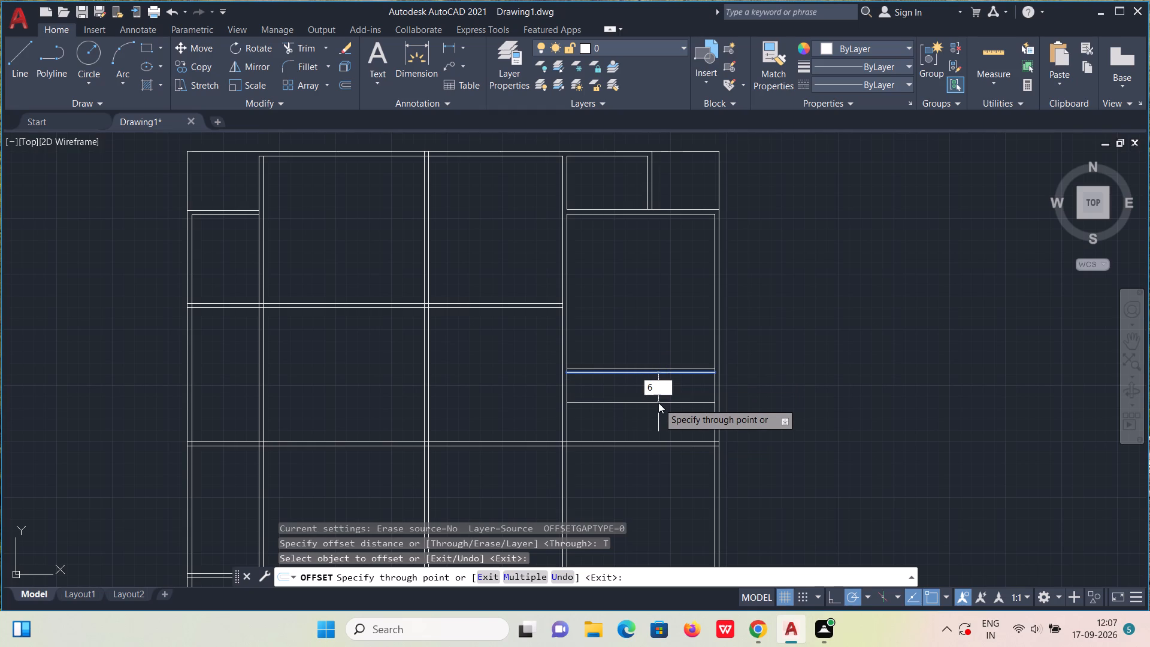
{"action": "key", "text": "apostrophe"}
{"action": "key", "text": "Return"}
{"action": "left_click", "coordinate": [663, 454]}
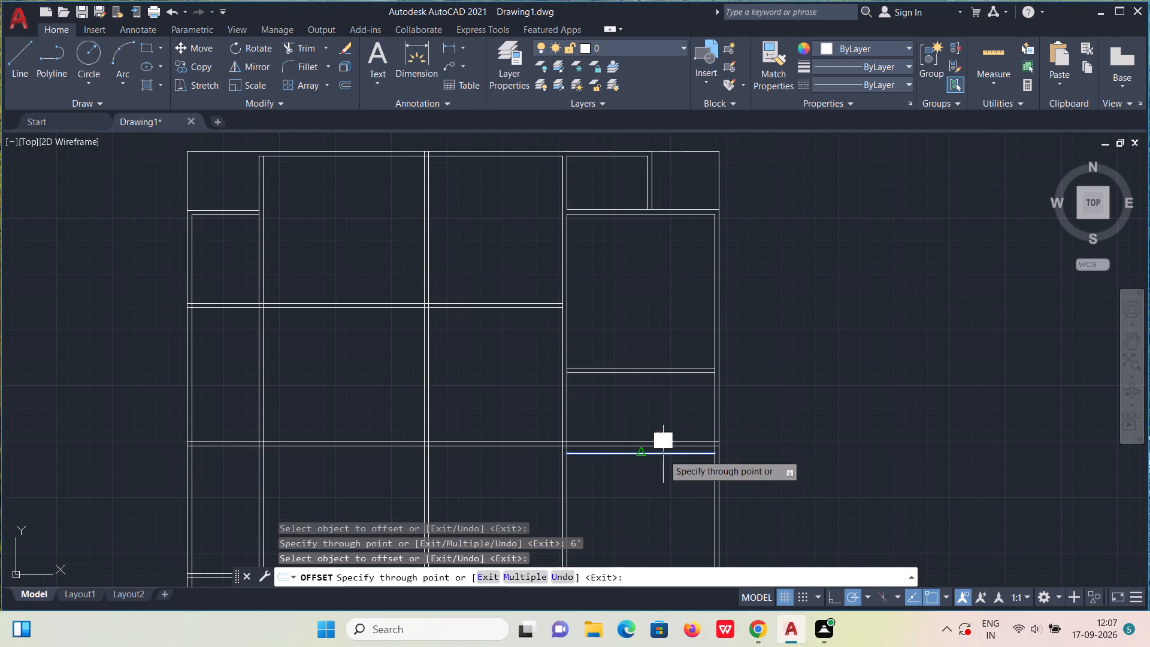
{"action": "key", "text": "4"}
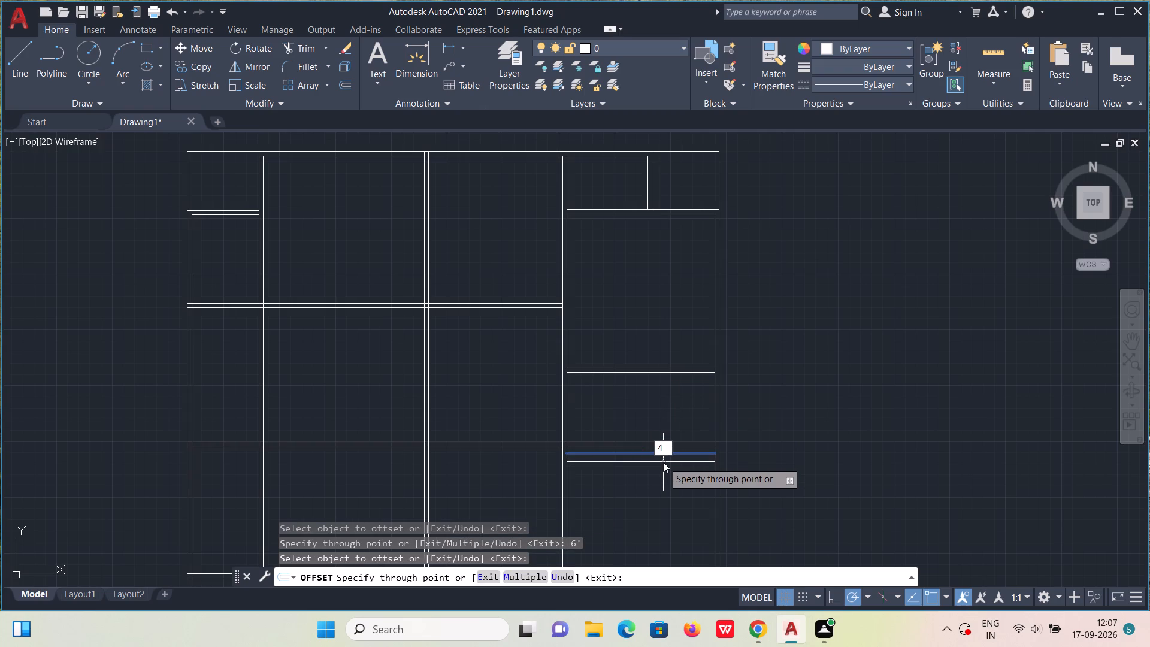
{"action": "key", "text": "shift+quotedbl"}
{"action": "key", "text": "Return"}
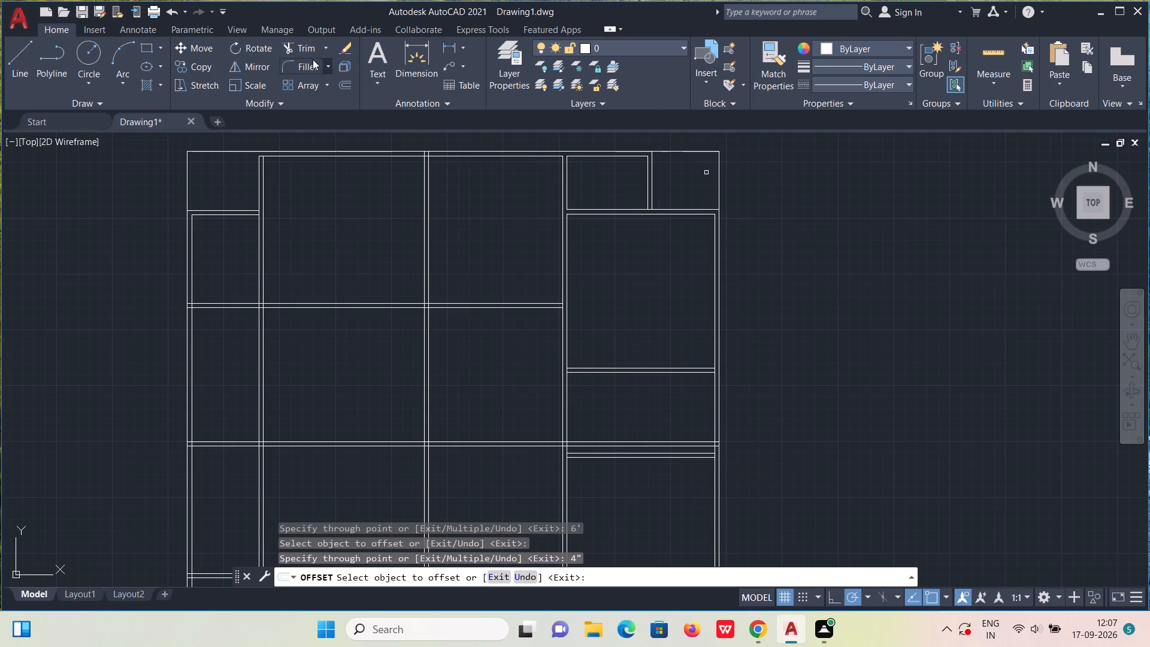
Trim the old horizontal wall's two lines just above the new partition, across the right-hand room and inside the vertical walls on both sides.
{"action": "left_click", "coordinate": [309, 49]}
{"action": "left_click_drag", "start_coordinate": [658, 437], "coordinate": [659, 441]}
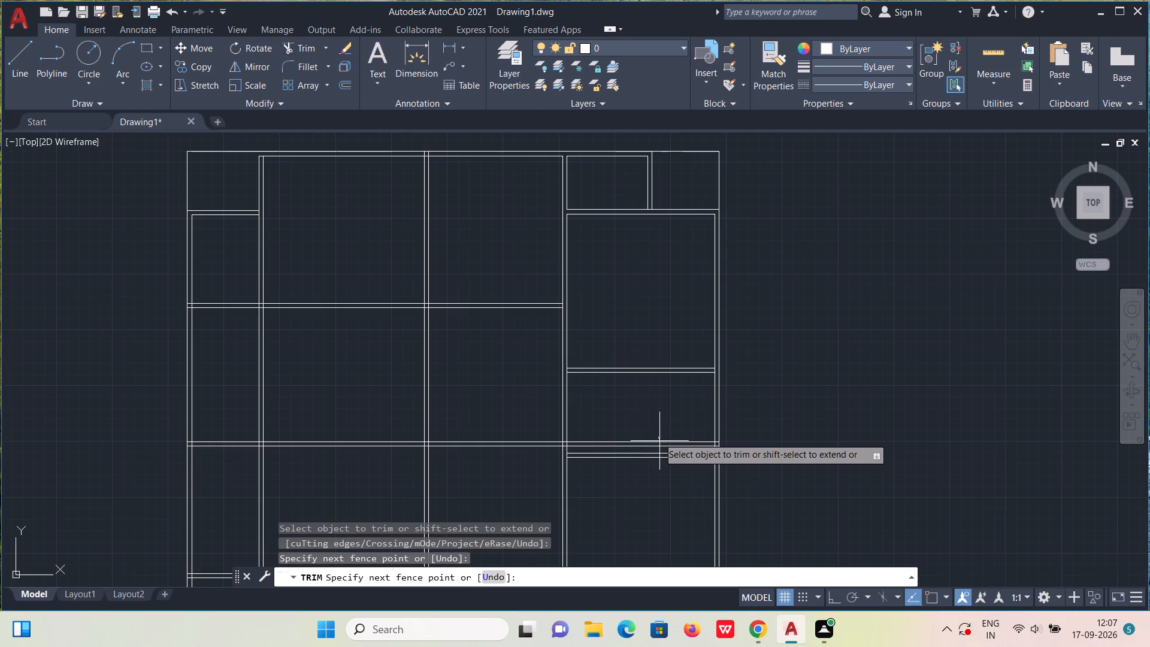
{"action": "left_click_drag", "start_coordinate": [659, 441], "coordinate": [661, 449]}
{"action": "scroll", "coordinate": [742, 451], "scroll_direction": "up", "scroll_amount": 2}
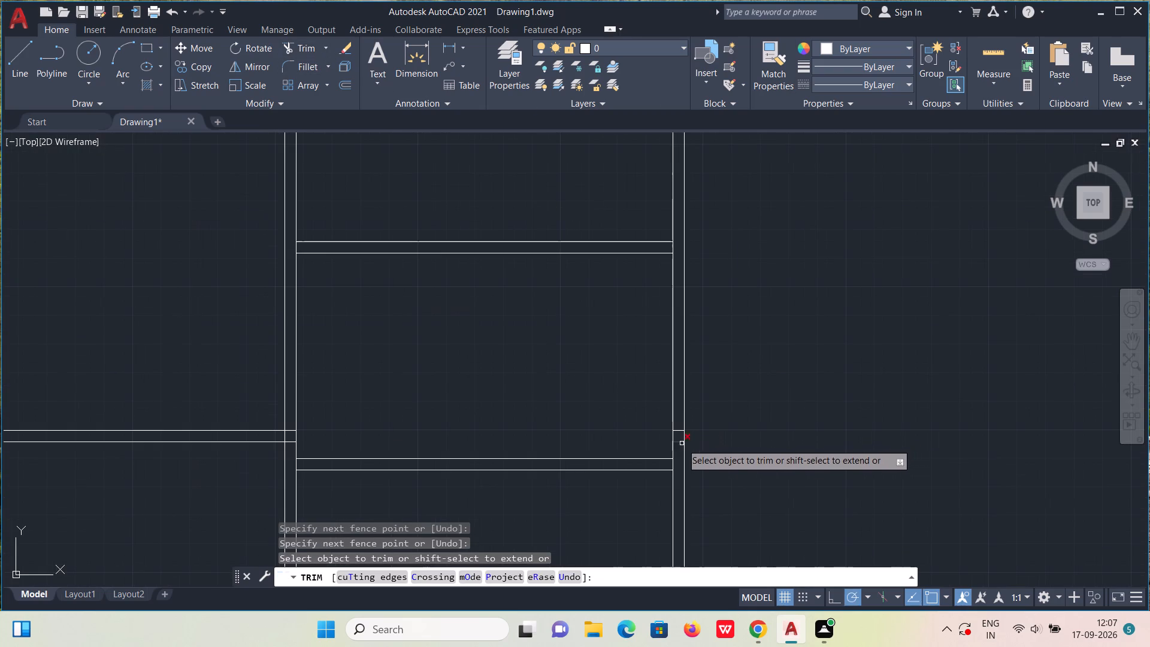
{"action": "left_click", "coordinate": [679, 428]}
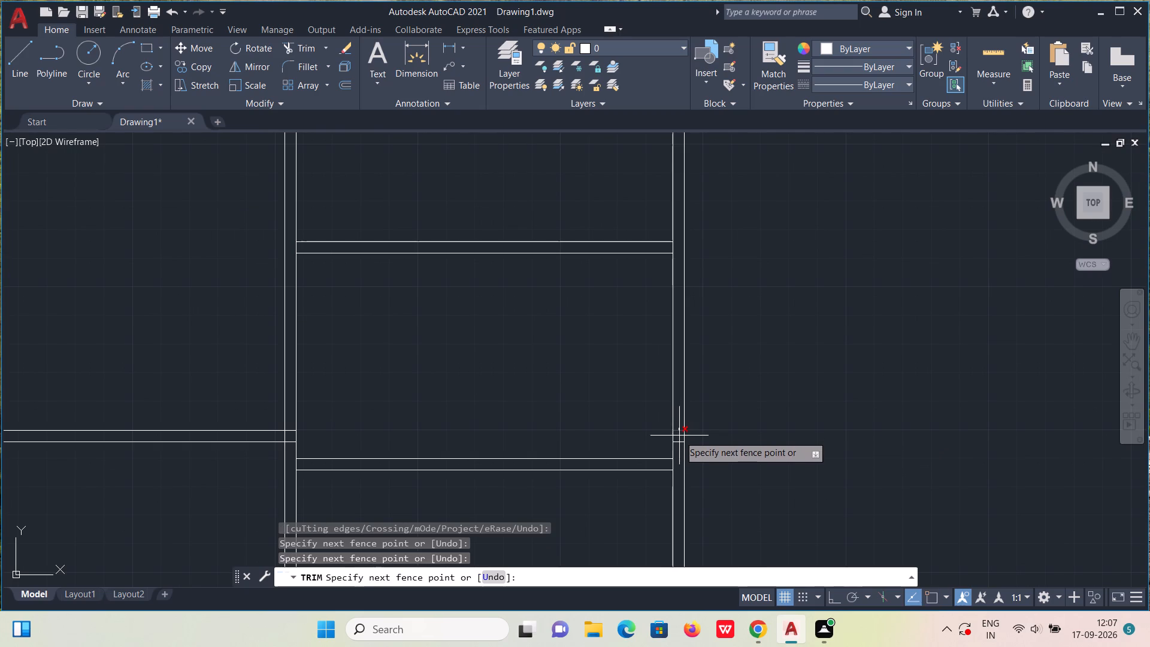
{"action": "left_click", "coordinate": [679, 446]}
{"action": "middle_click_drag", "start_coordinate": [607, 400], "coordinate": [861, 344]}
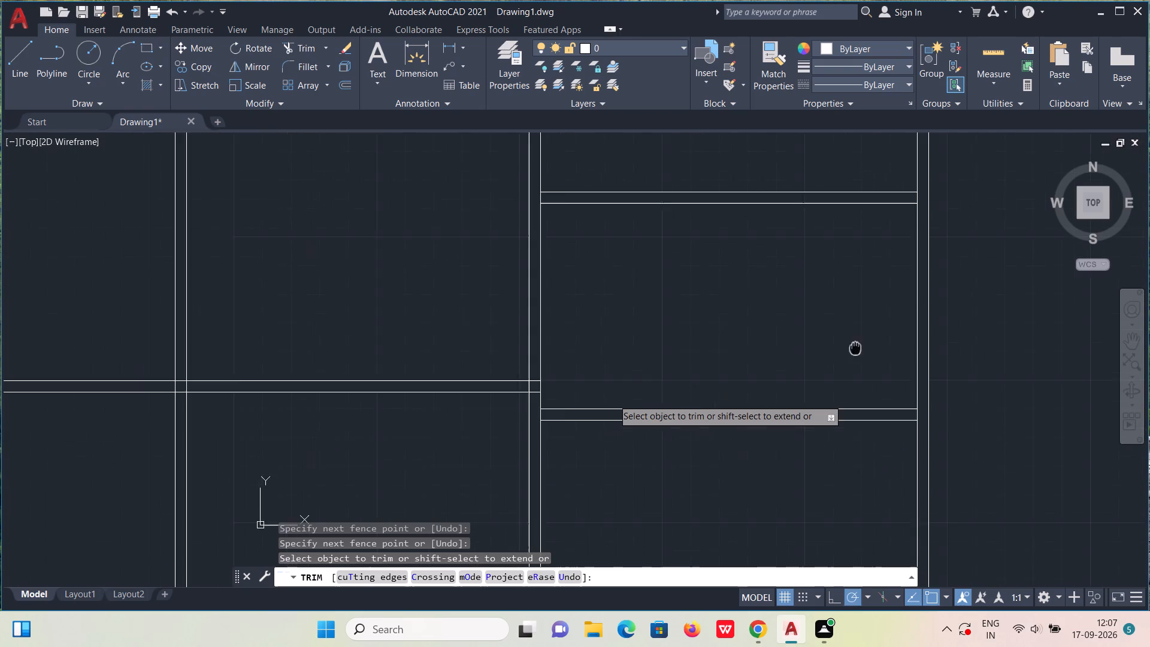
{"action": "middle_click_drag", "start_coordinate": [861, 344], "coordinate": [876, 336]}
{"action": "scroll", "coordinate": [561, 375], "scroll_direction": "up", "scroll_amount": 1}
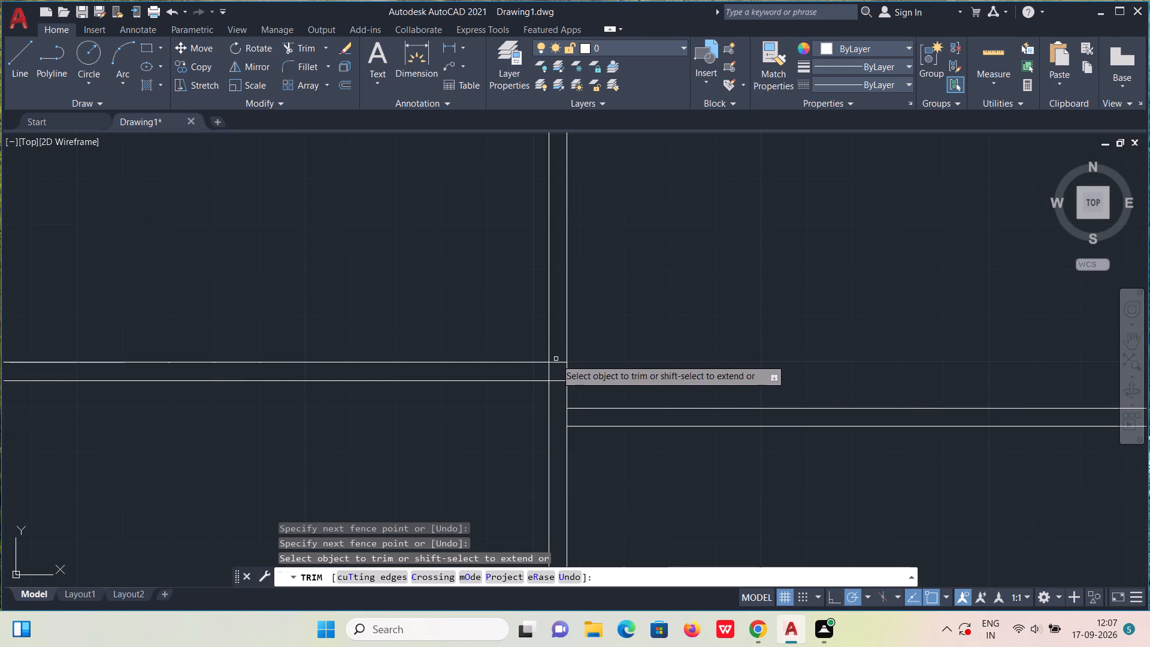
{"action": "left_click_drag", "start_coordinate": [558, 359], "coordinate": [558, 392]}
{"action": "key", "text": "Escape"}
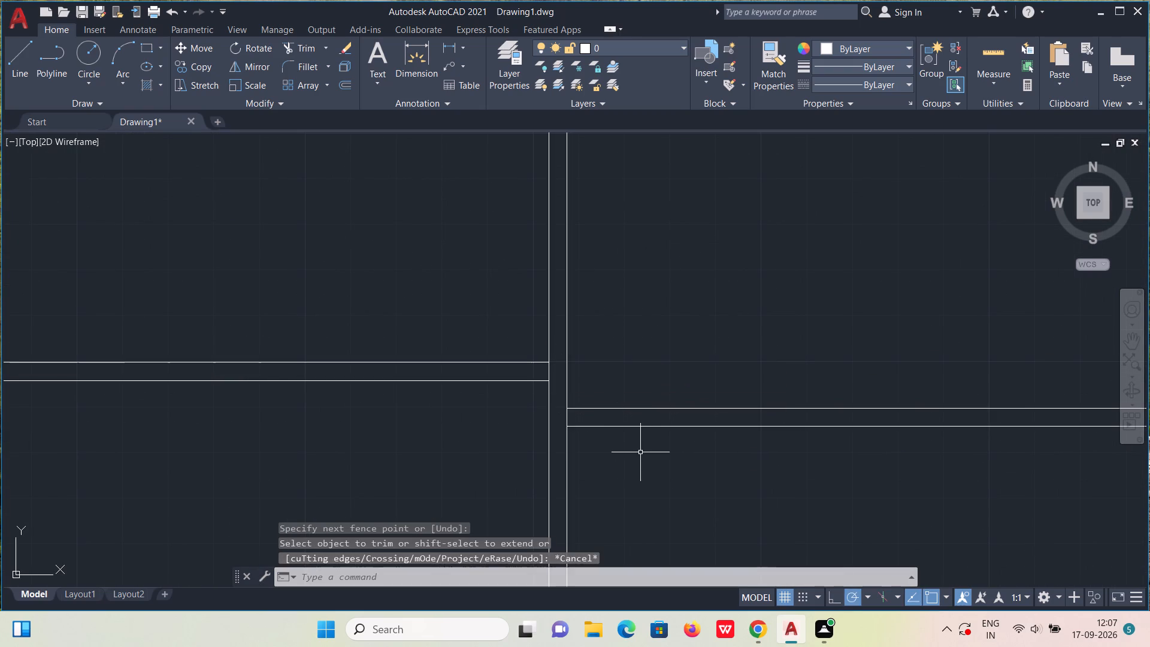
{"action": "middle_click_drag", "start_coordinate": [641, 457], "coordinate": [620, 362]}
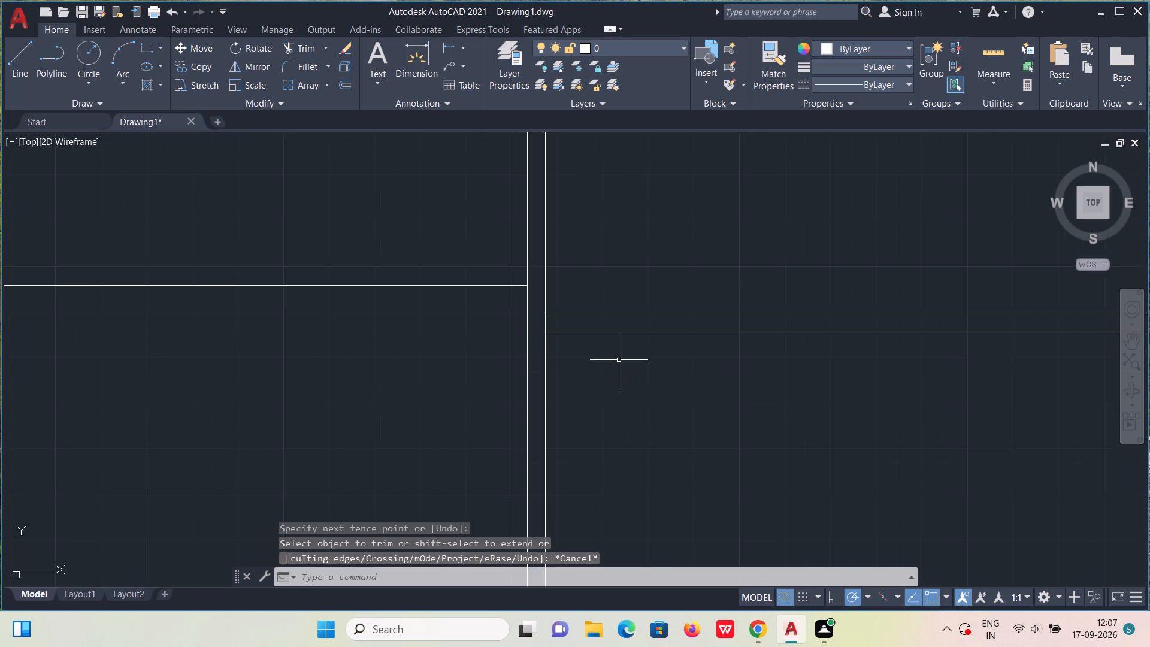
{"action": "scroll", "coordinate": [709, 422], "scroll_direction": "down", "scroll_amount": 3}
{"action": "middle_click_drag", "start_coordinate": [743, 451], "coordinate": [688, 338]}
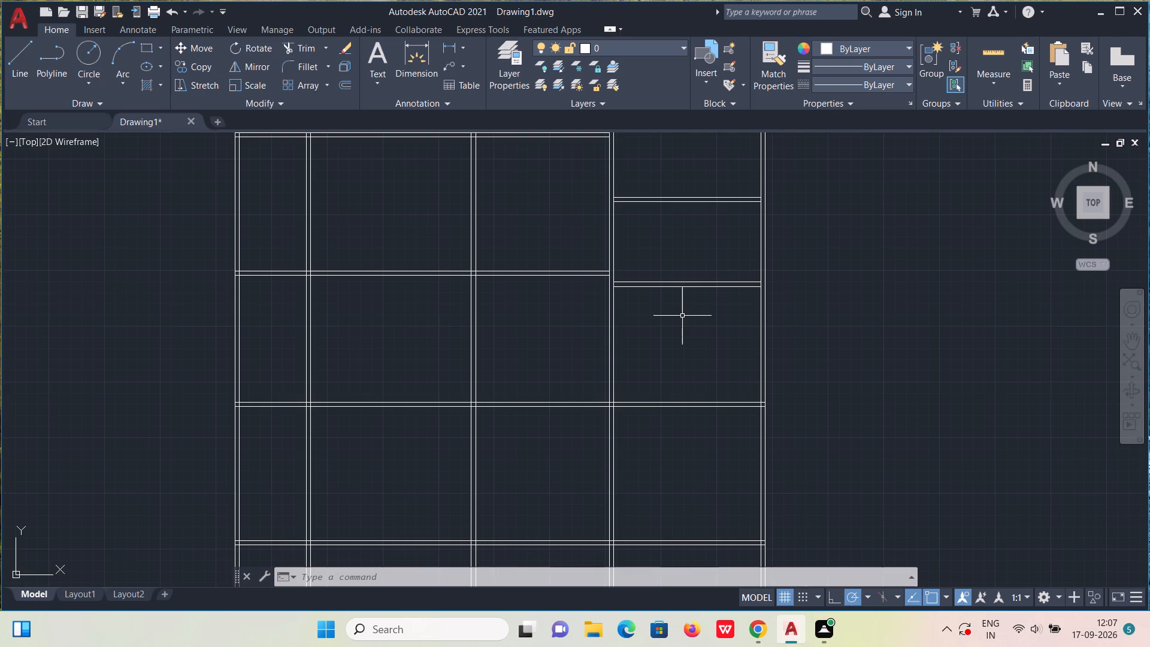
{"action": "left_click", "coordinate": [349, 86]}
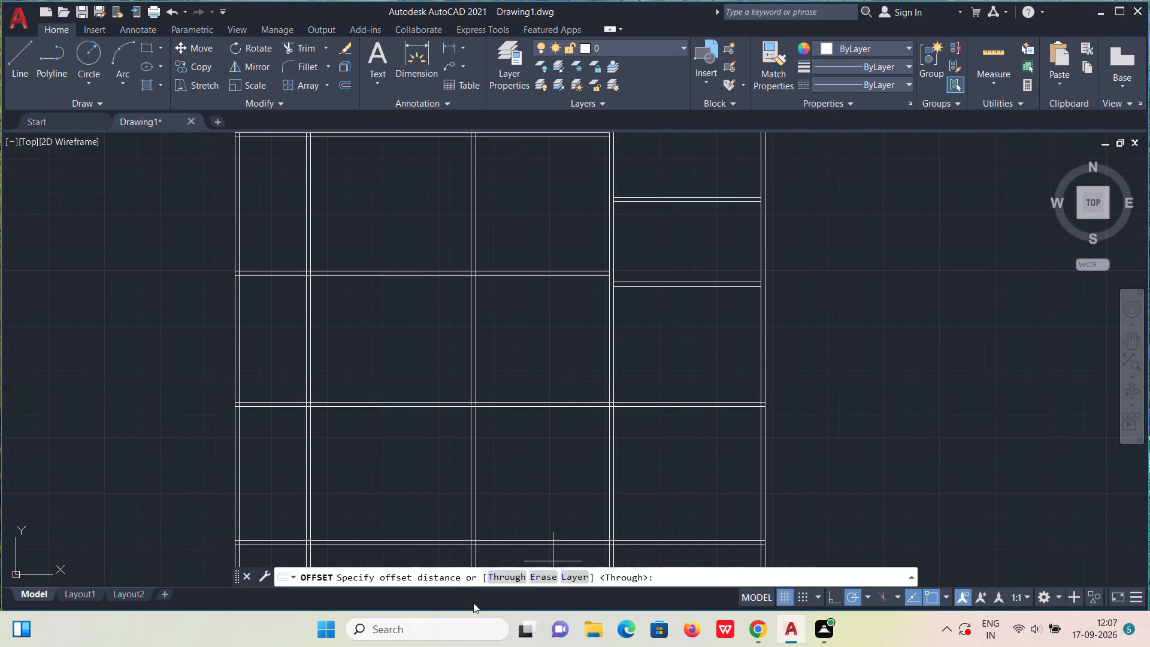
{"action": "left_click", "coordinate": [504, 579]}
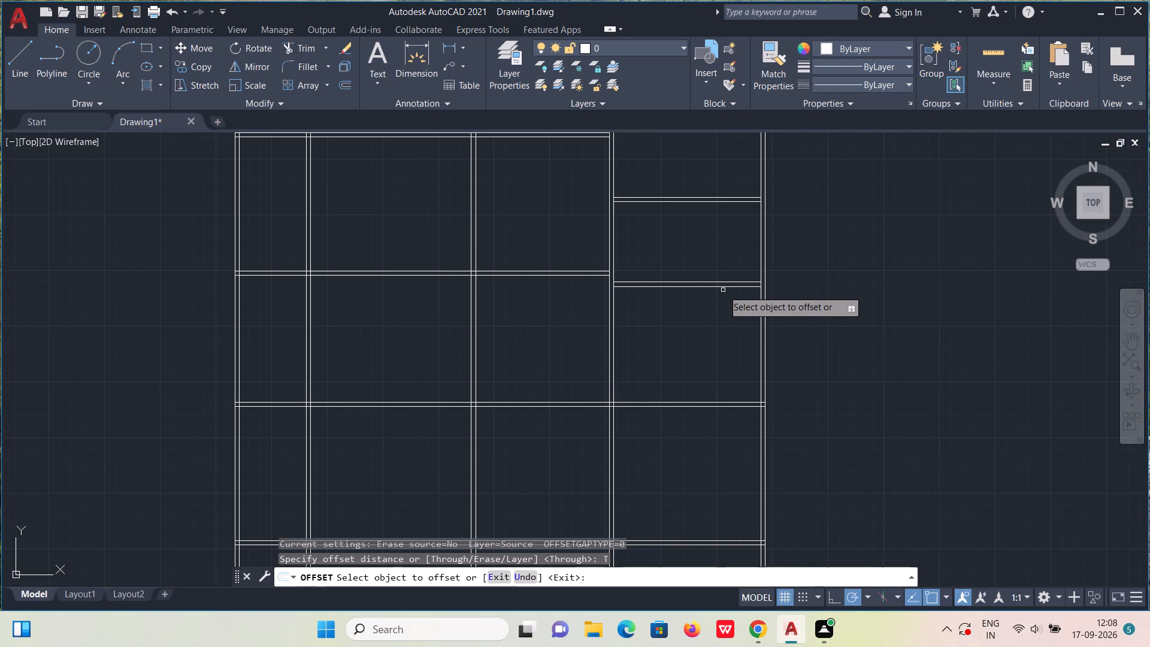
Measure the small upper room in the left-hand column and the space below the new right-hand partition with Quick measure.
{"action": "middle_click_drag", "start_coordinate": [661, 329], "coordinate": [774, 571]}
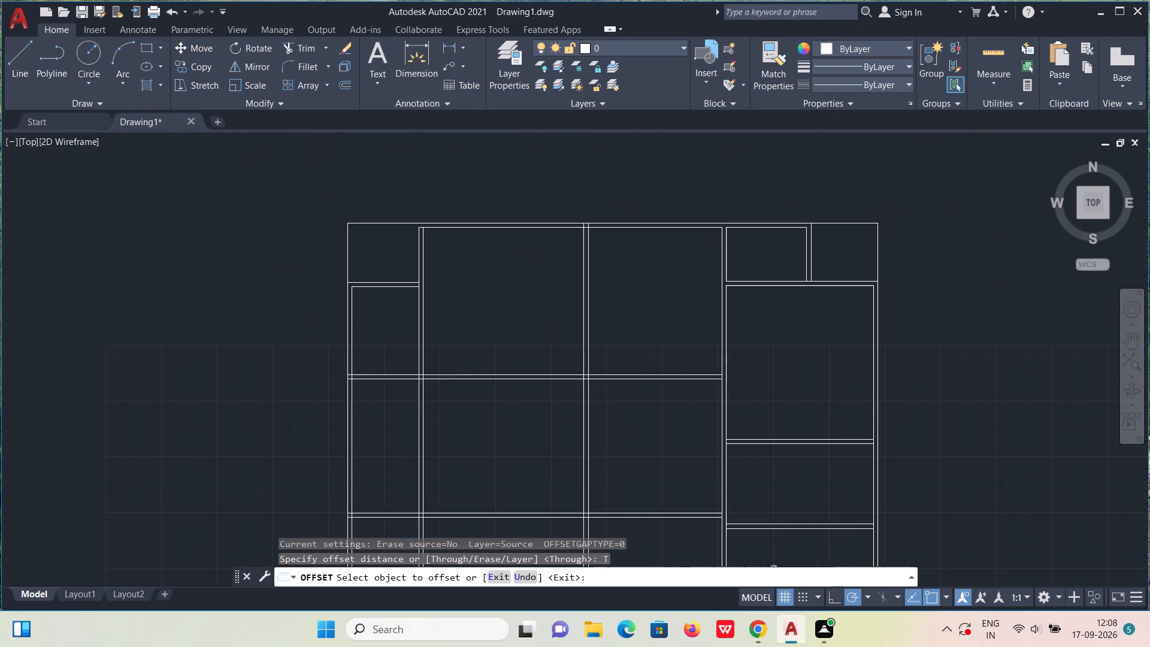
{"action": "middle_click_drag", "start_coordinate": [774, 571], "coordinate": [779, 552]}
{"action": "scroll", "coordinate": [779, 552], "scroll_direction": "up", "scroll_amount": 1}
{"action": "left_click", "coordinate": [996, 48]}
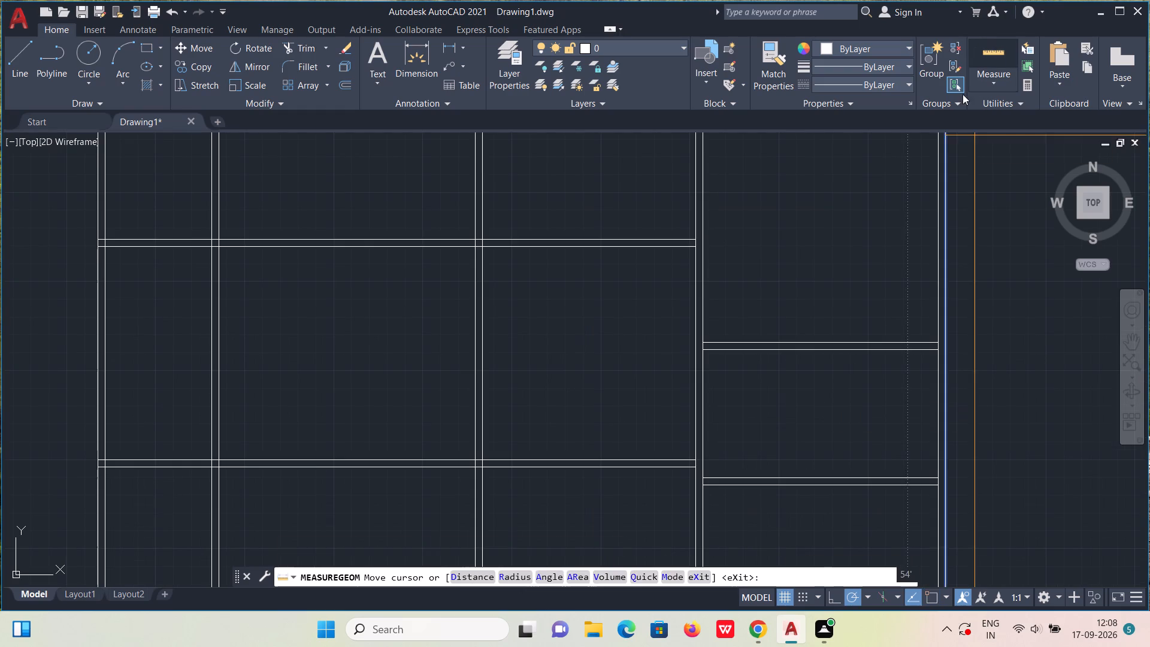
{"action": "scroll", "coordinate": [891, 192], "scroll_direction": "down", "scroll_amount": 3}
{"action": "scroll", "coordinate": [701, 230], "scroll_direction": "up", "scroll_amount": 1}
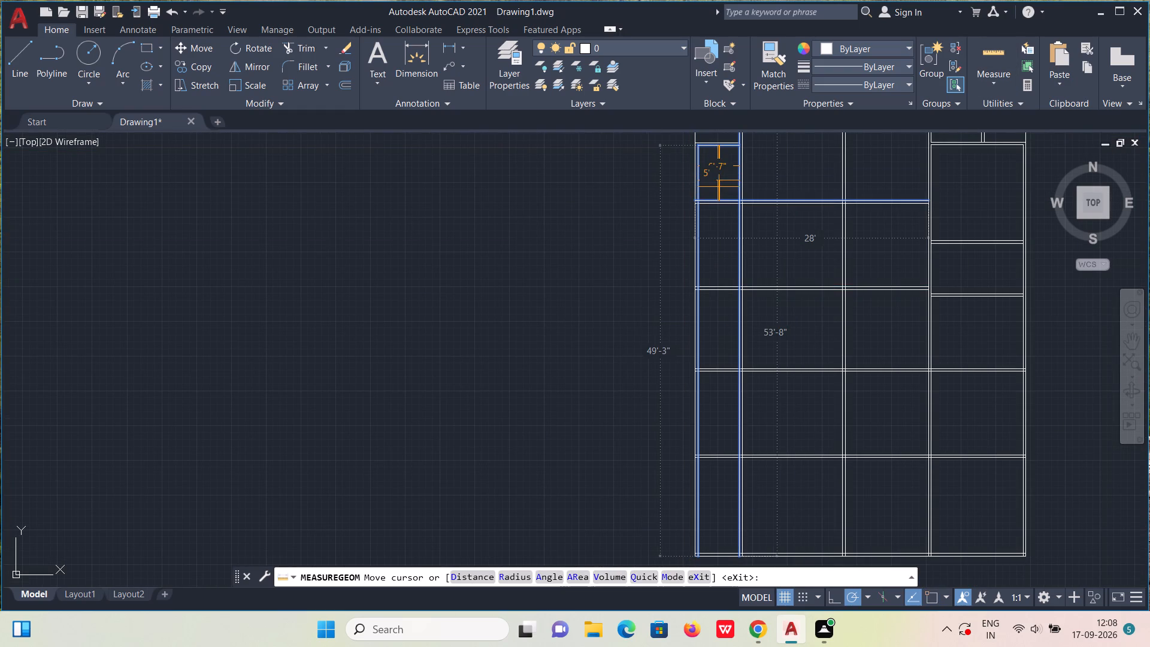
{"action": "scroll", "coordinate": [719, 185], "scroll_direction": "up", "scroll_amount": 2}
{"action": "middle_click_drag", "start_coordinate": [721, 187], "coordinate": [709, 267]}
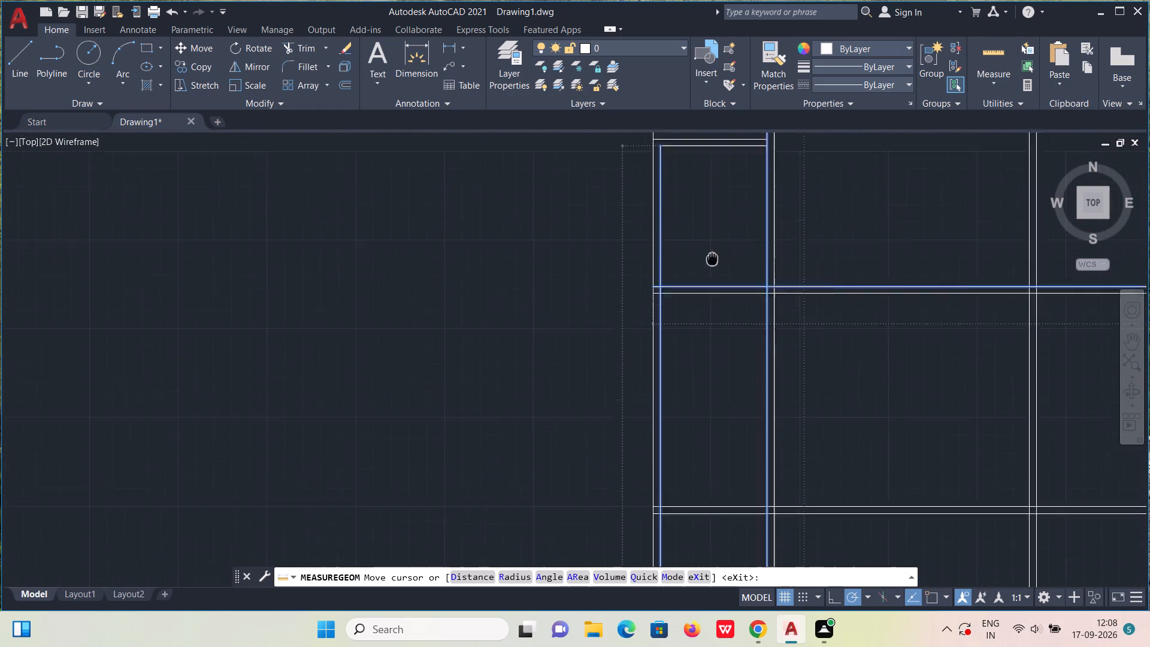
{"action": "middle_click_drag", "start_coordinate": [709, 267], "coordinate": [695, 300]}
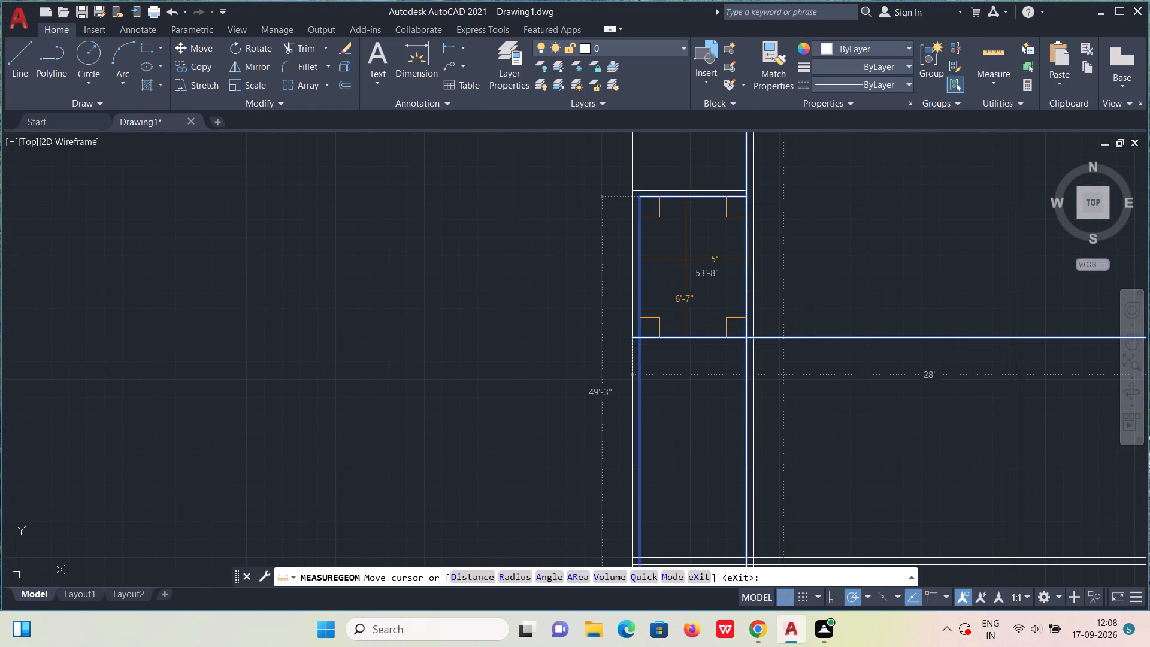
{"action": "scroll", "coordinate": [686, 259], "scroll_direction": "down", "scroll_amount": 3}
{"action": "middle_click_drag", "start_coordinate": [874, 356], "coordinate": [833, 350]}
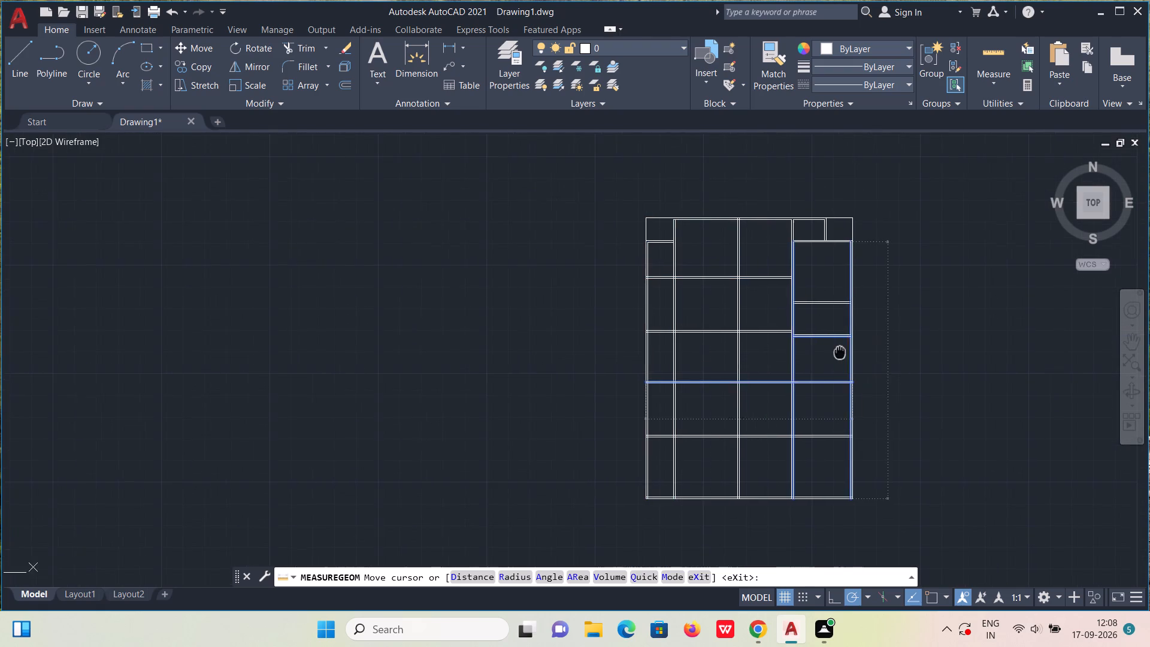
{"action": "middle_click_drag", "start_coordinate": [833, 350], "coordinate": [778, 320]}
{"action": "scroll", "coordinate": [762, 330], "scroll_direction": "up", "scroll_amount": 2}
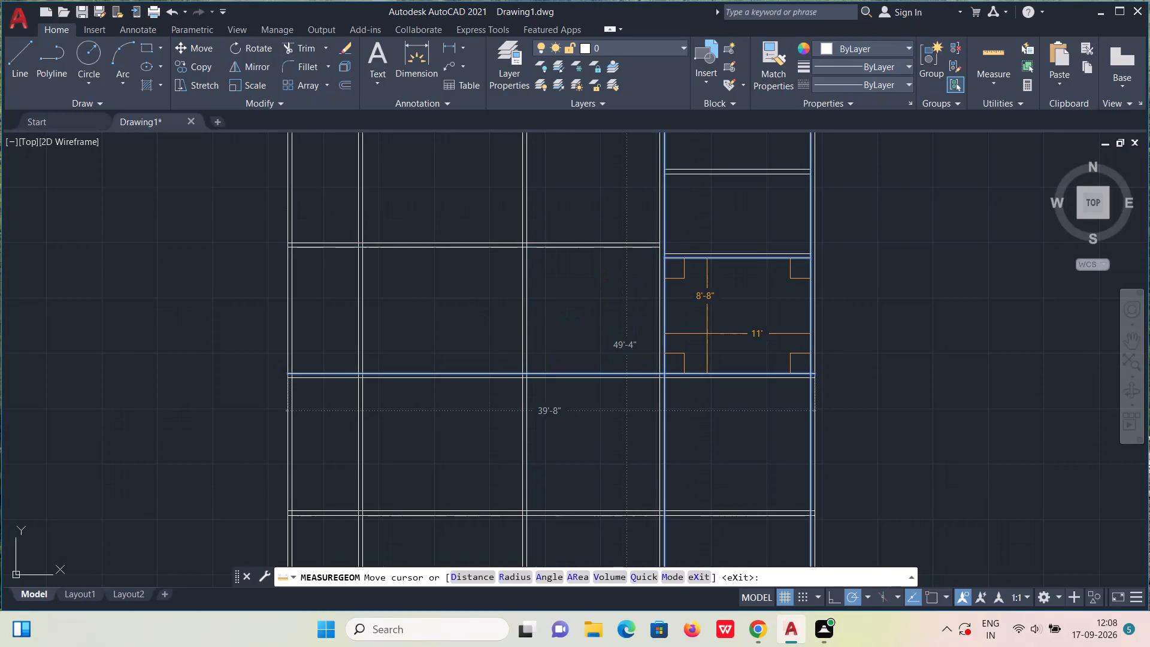
{"action": "key", "text": "Escape"}
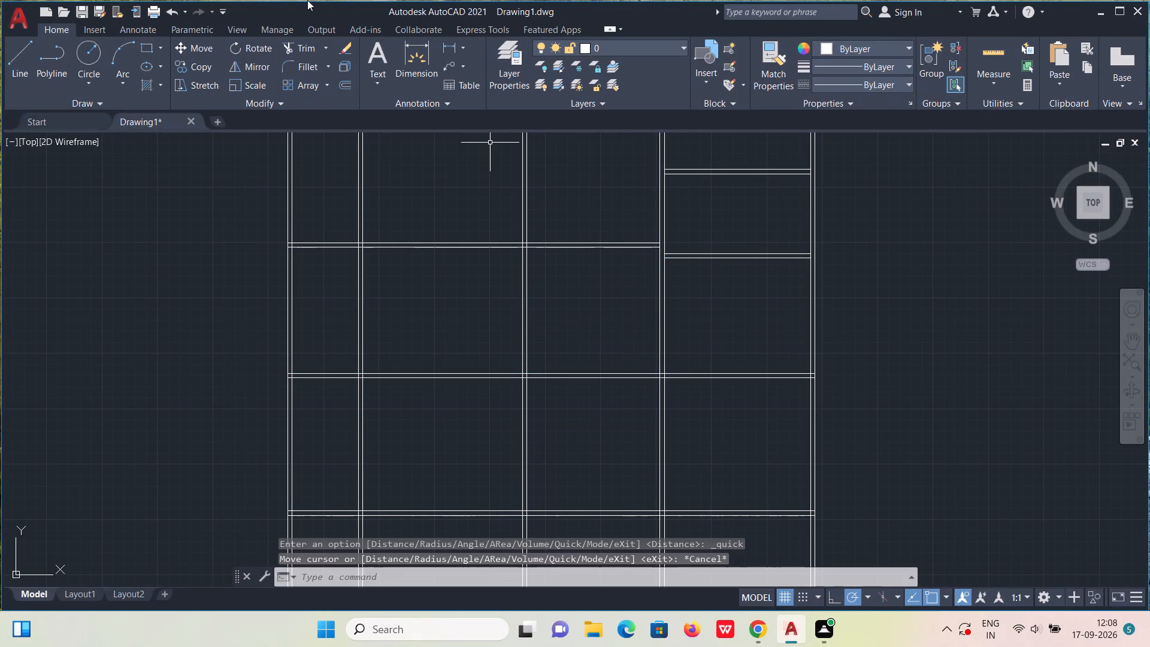
Offset the lowest new right-hand partition's lower line 8' down, and that new line another 4", using the Through option.
{"action": "left_click", "coordinate": [347, 90]}
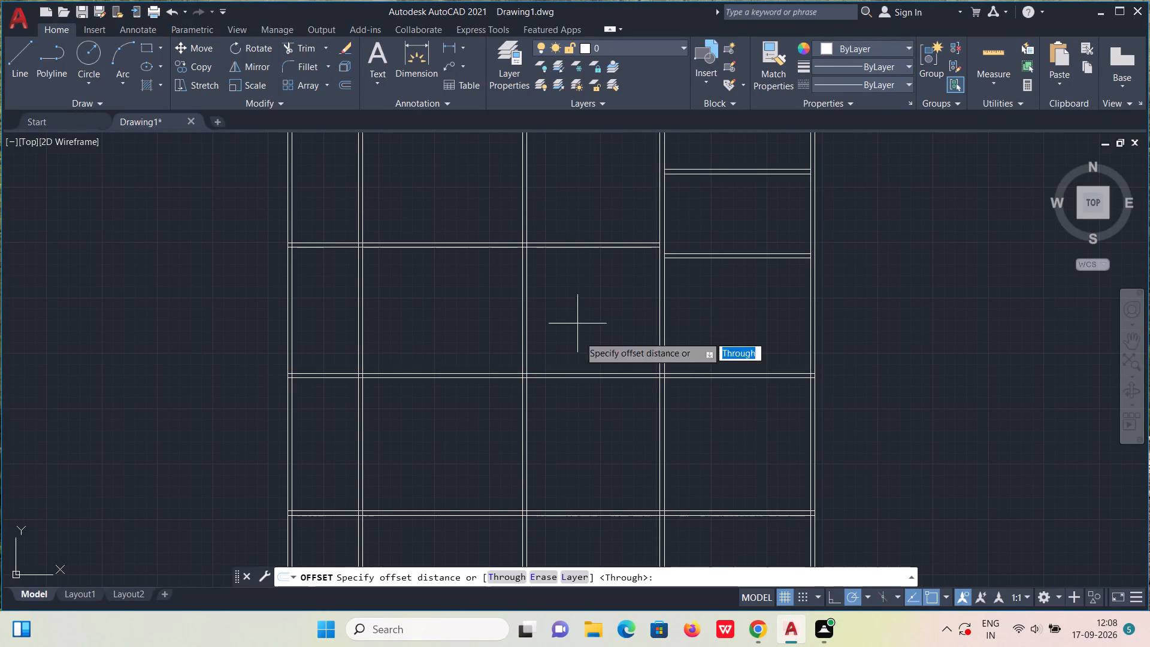
{"action": "left_click", "coordinate": [501, 578]}
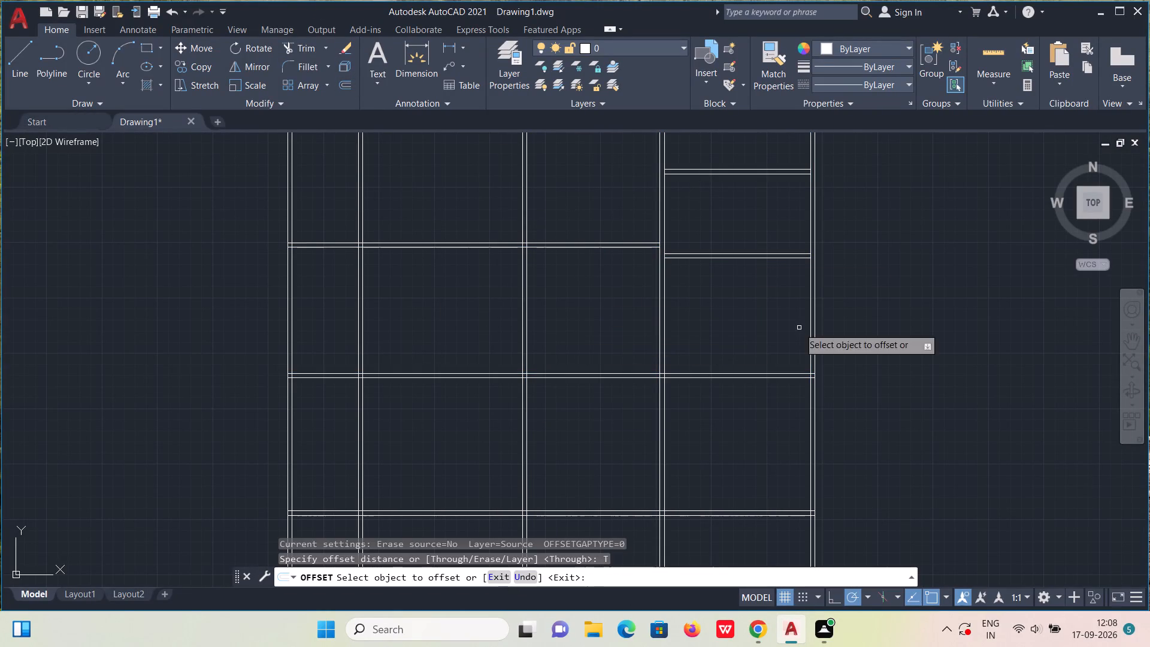
{"action": "left_click", "coordinate": [750, 259]}
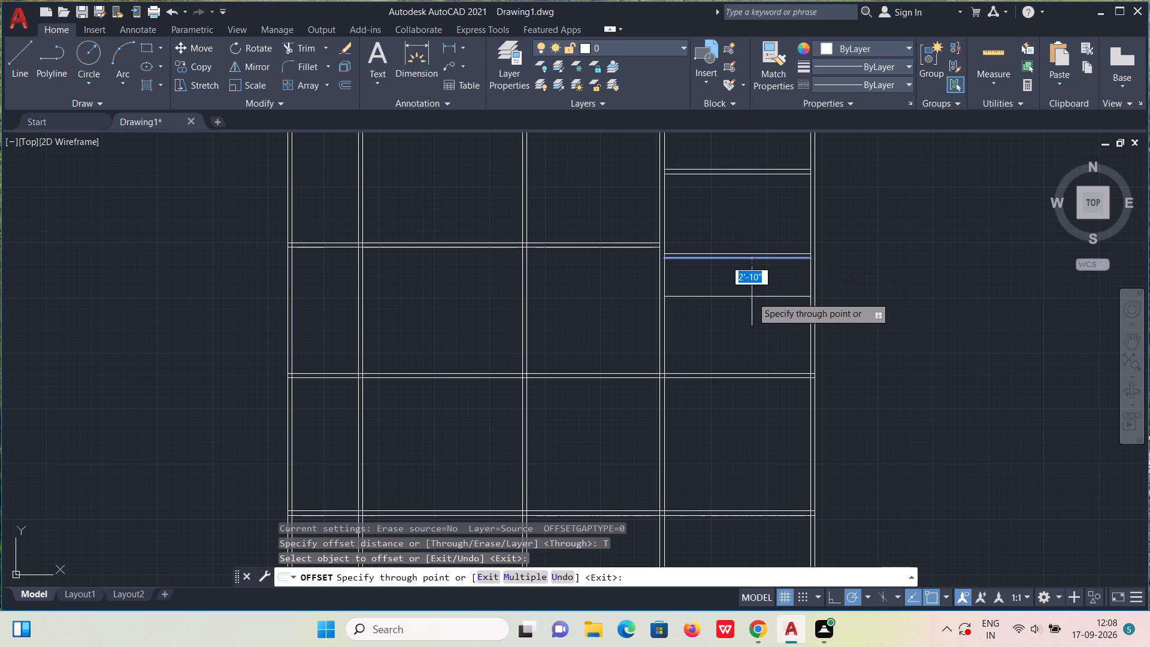
{"action": "type", "text": "8'"}
{"action": "key", "text": "Return"}
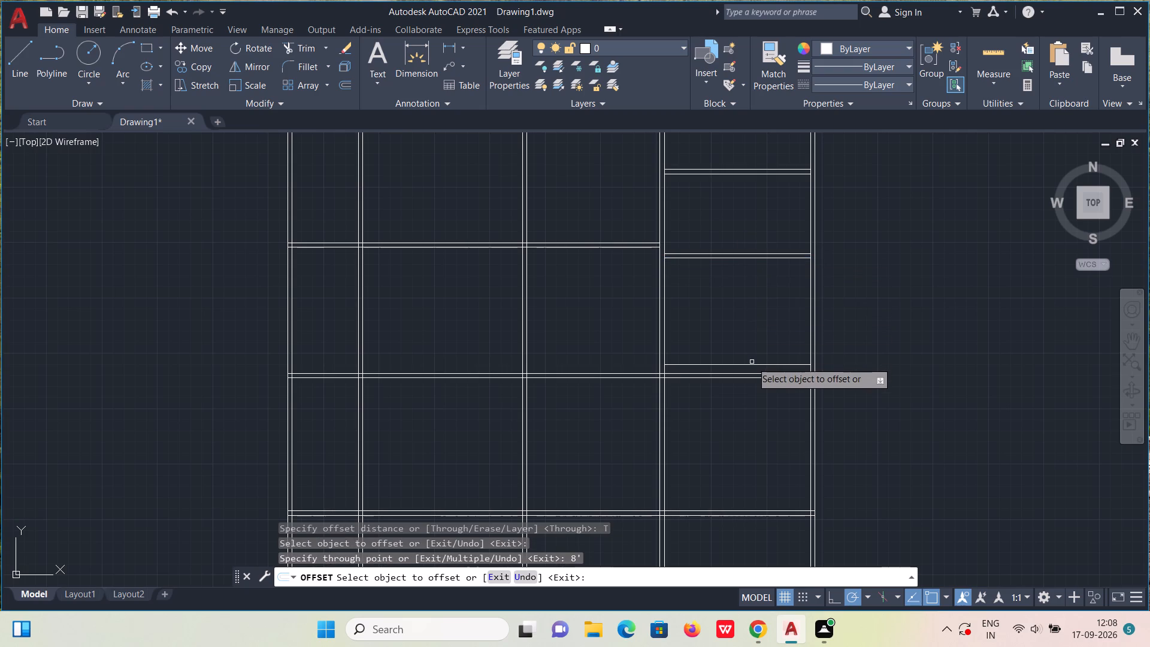
{"action": "left_click", "coordinate": [752, 365]}
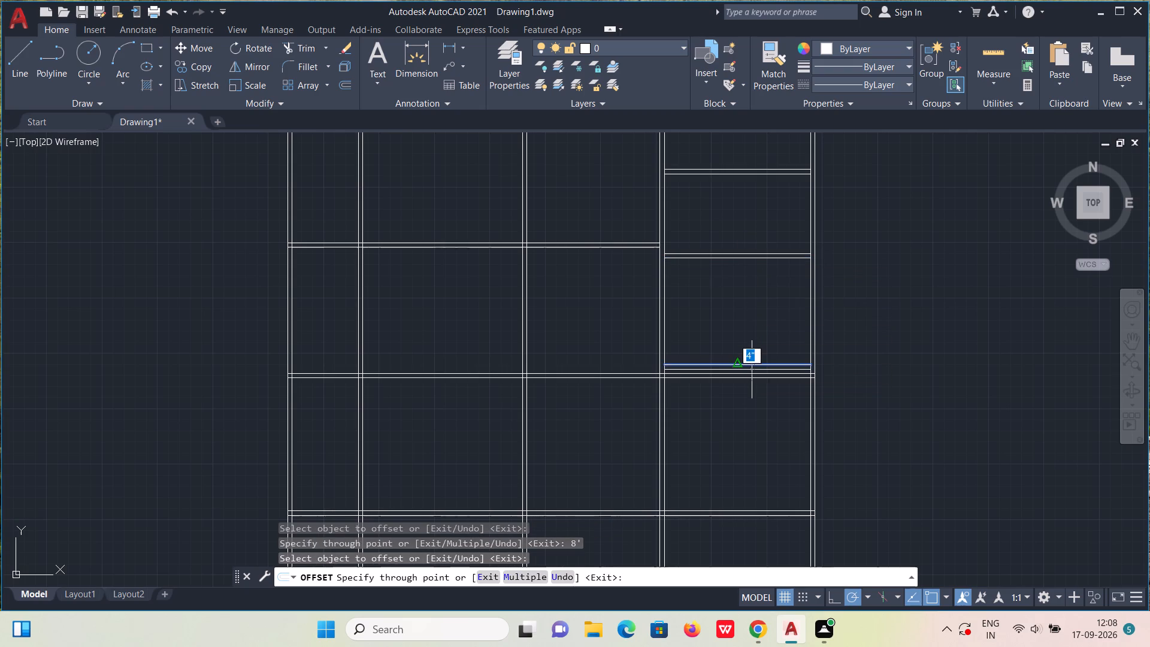
{"action": "type", "text": "4\""}
{"action": "key", "text": "Return"}
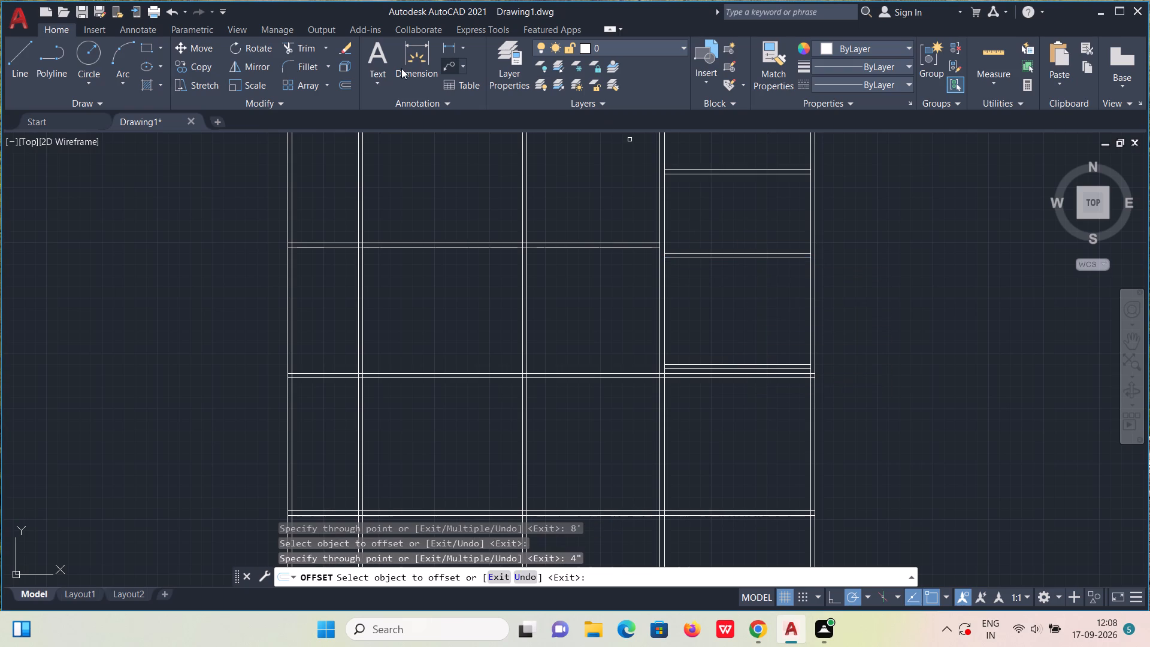
Trim the old horizontal wall's two lines just below the newest right-hand partition, across the room and inside the vertical walls on both sides.
{"action": "left_click", "coordinate": [308, 47]}
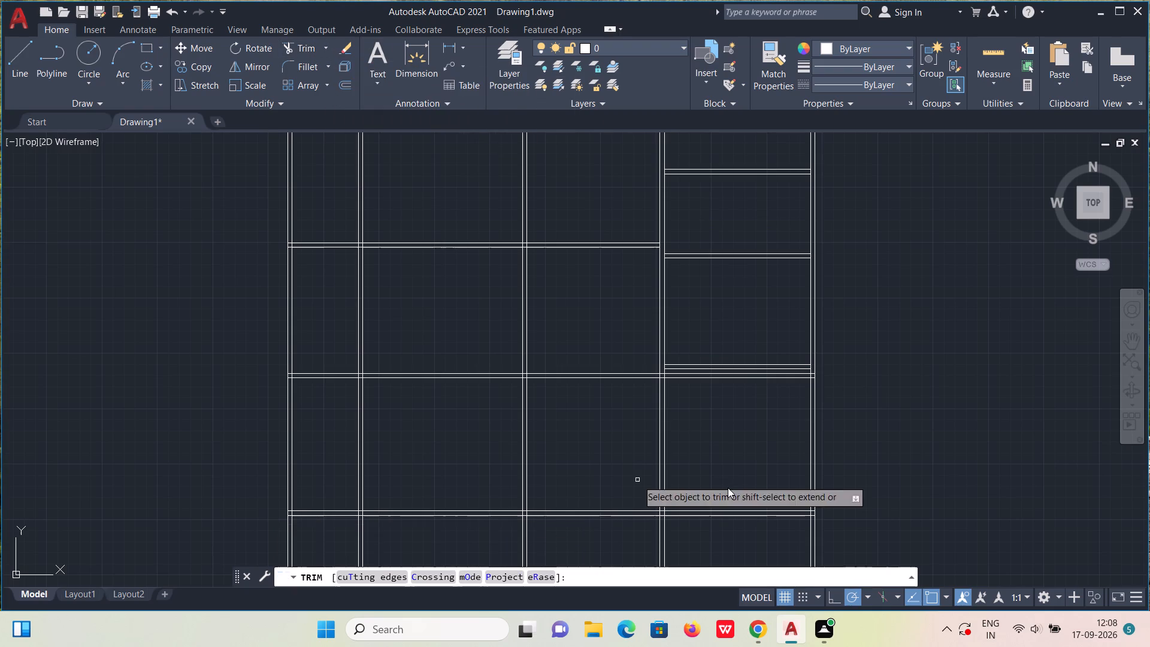
{"action": "scroll", "coordinate": [728, 424], "scroll_direction": "up", "scroll_amount": 2}
{"action": "left_click_drag", "start_coordinate": [707, 301], "coordinate": [709, 310]}
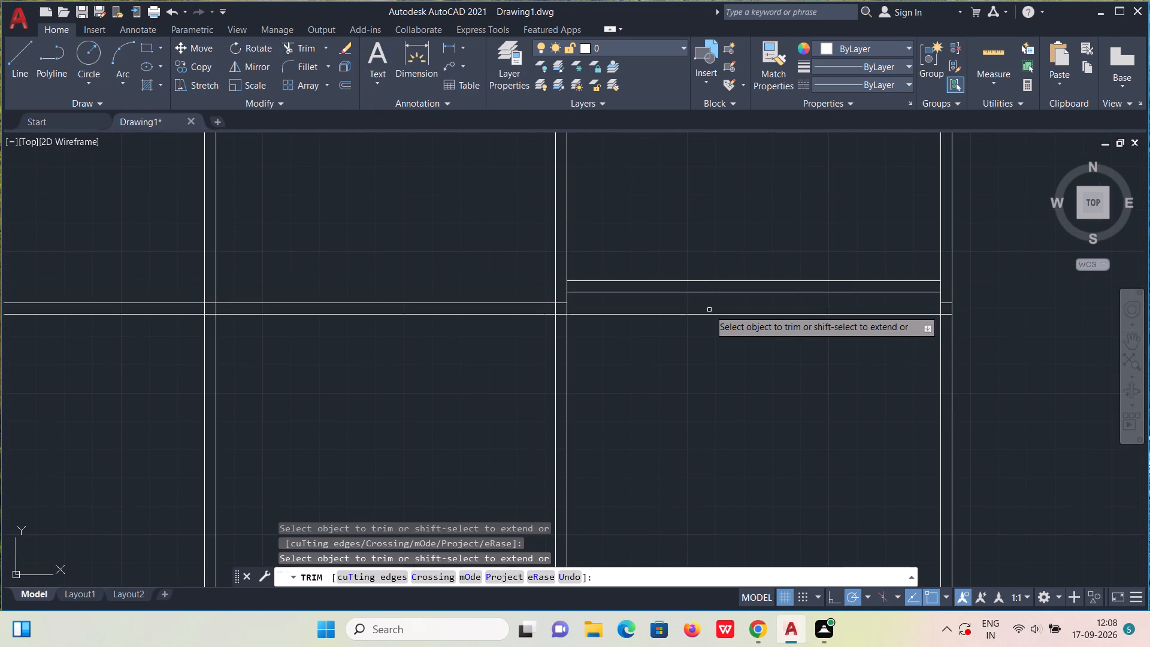
{"action": "left_click_drag", "start_coordinate": [709, 310], "coordinate": [711, 318]}
{"action": "left_click", "coordinate": [703, 316]}
{"action": "scroll", "coordinate": [594, 315], "scroll_direction": "up", "scroll_amount": 2}
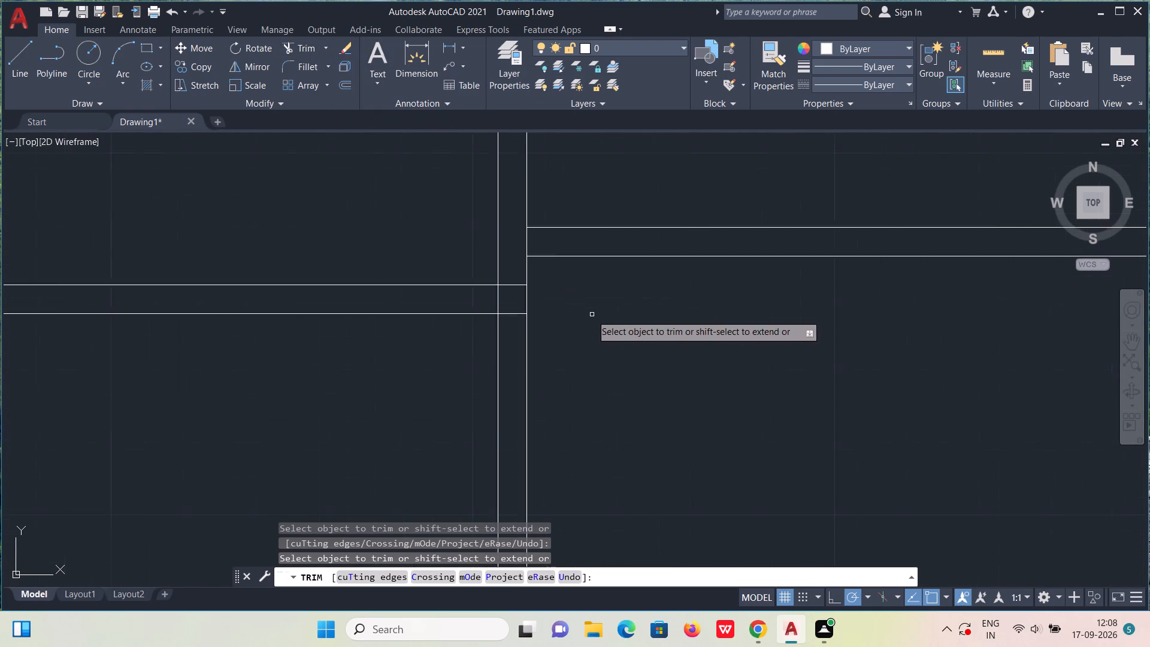
{"action": "scroll", "coordinate": [590, 314], "scroll_direction": "up", "scroll_amount": 1}
{"action": "left_click_drag", "start_coordinate": [465, 255], "coordinate": [468, 337]}
{"action": "scroll", "coordinate": [469, 335], "scroll_direction": "down", "scroll_amount": 3}
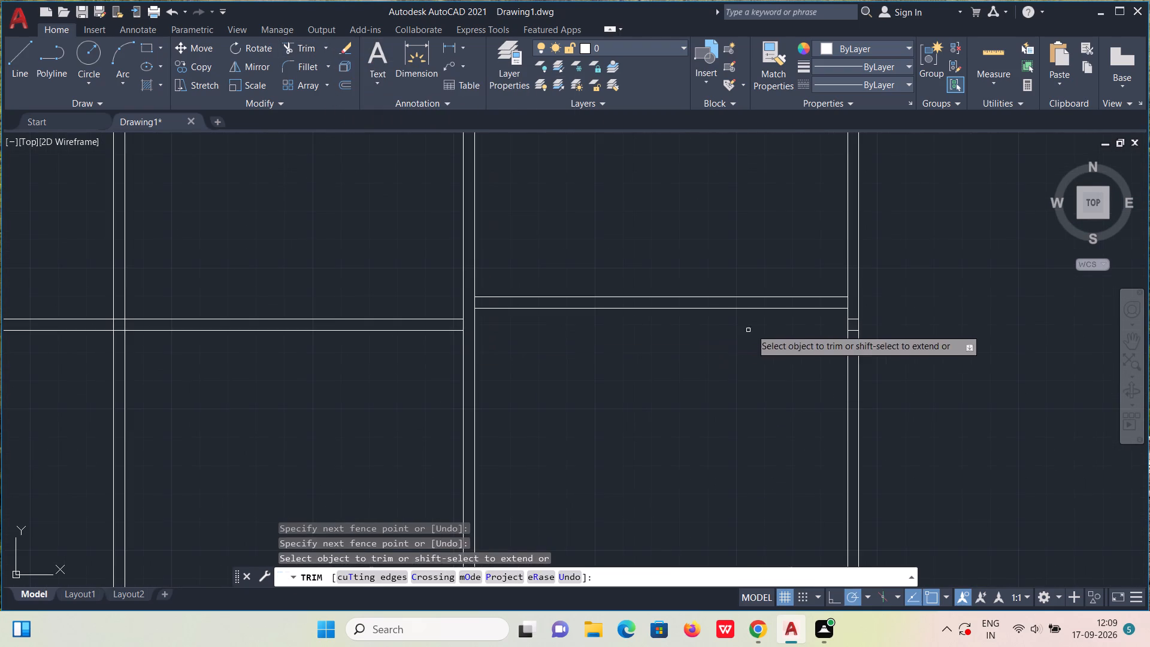
{"action": "scroll", "coordinate": [807, 322], "scroll_direction": "up", "scroll_amount": 3}
{"action": "left_click_drag", "start_coordinate": [1002, 297], "coordinate": [1008, 374]}
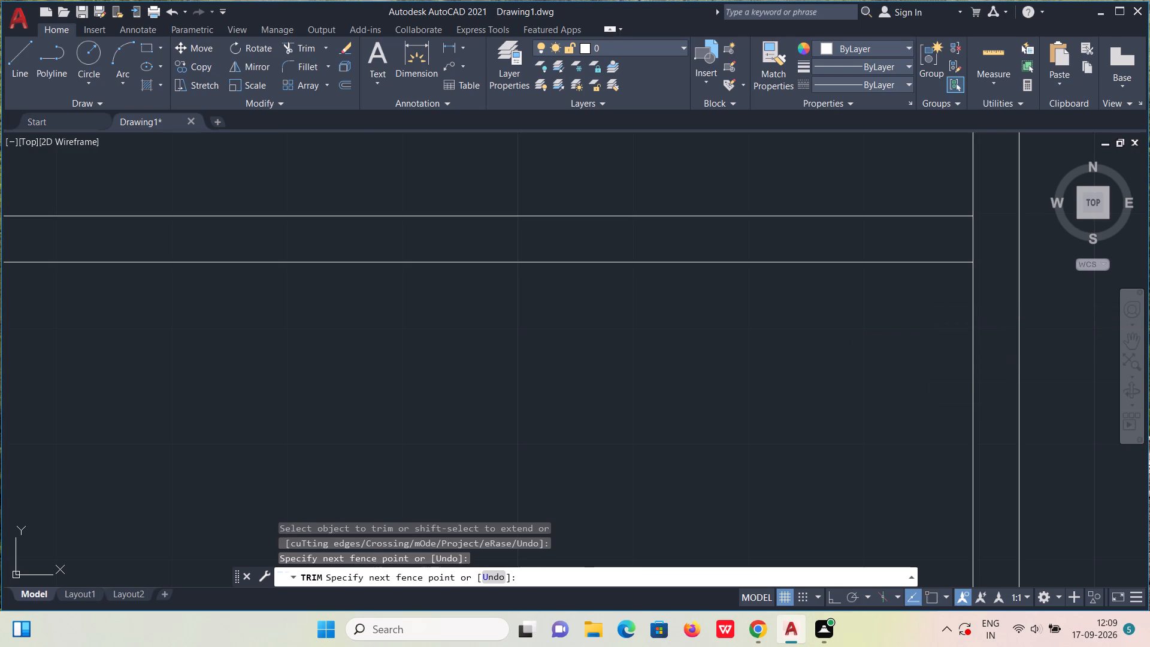
{"action": "scroll", "coordinate": [950, 363], "scroll_direction": "down", "scroll_amount": 3}
{"action": "scroll", "coordinate": [759, 393], "scroll_direction": "down", "scroll_amount": 1}
{"action": "key", "text": "Escape"}
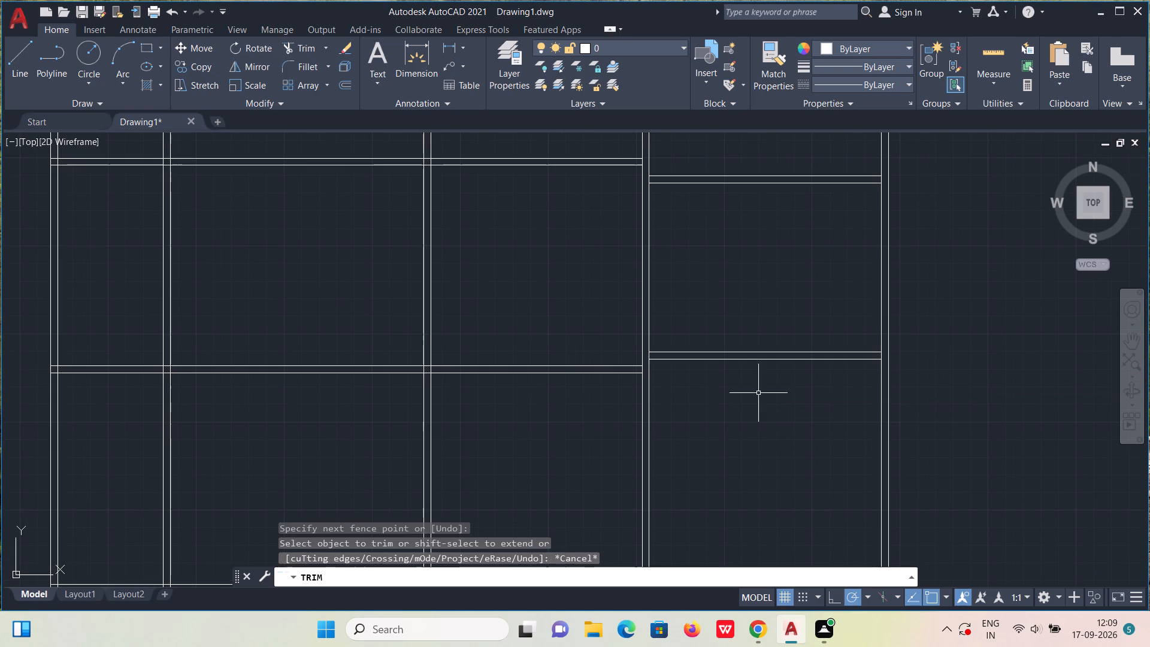
Measure the room between the two lowest partitions in the right-hand column with Quick measure.
{"action": "middle_click_drag", "start_coordinate": [759, 428], "coordinate": [775, 519]}
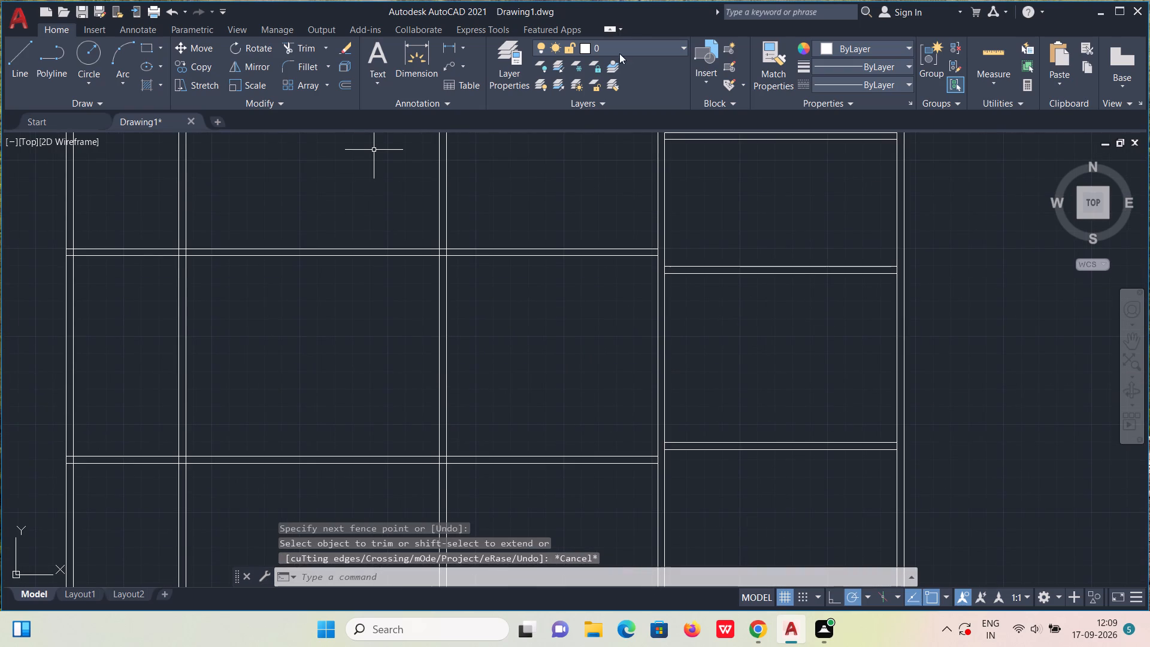
{"action": "left_click", "coordinate": [1003, 52]}
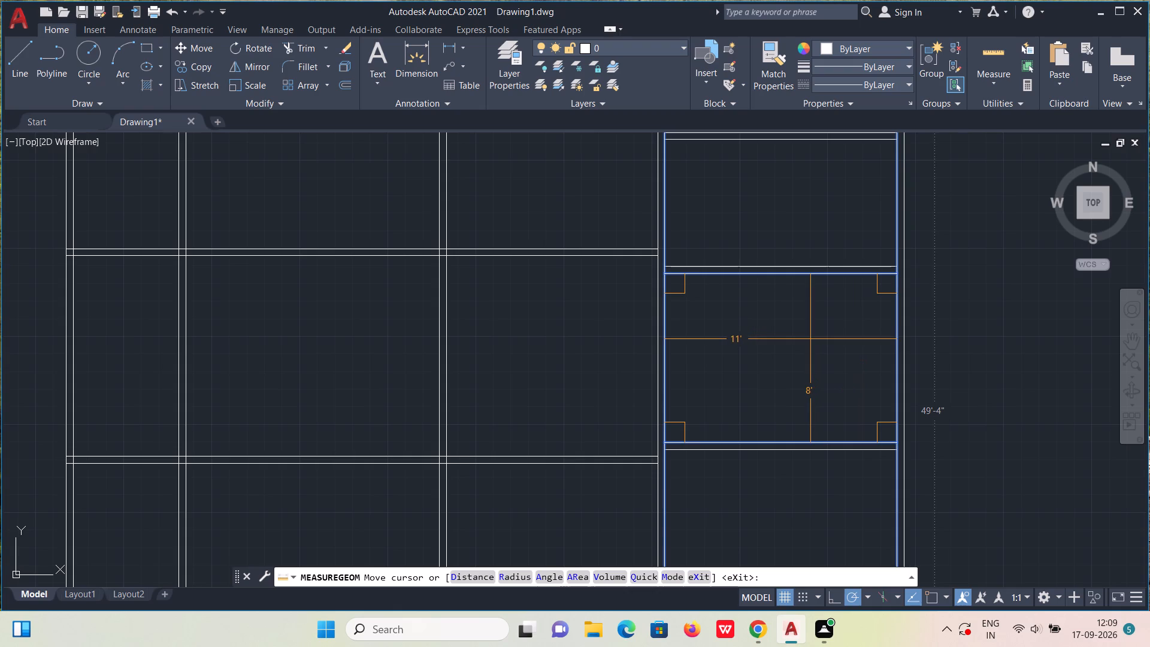
{"action": "key", "text": "Escape"}
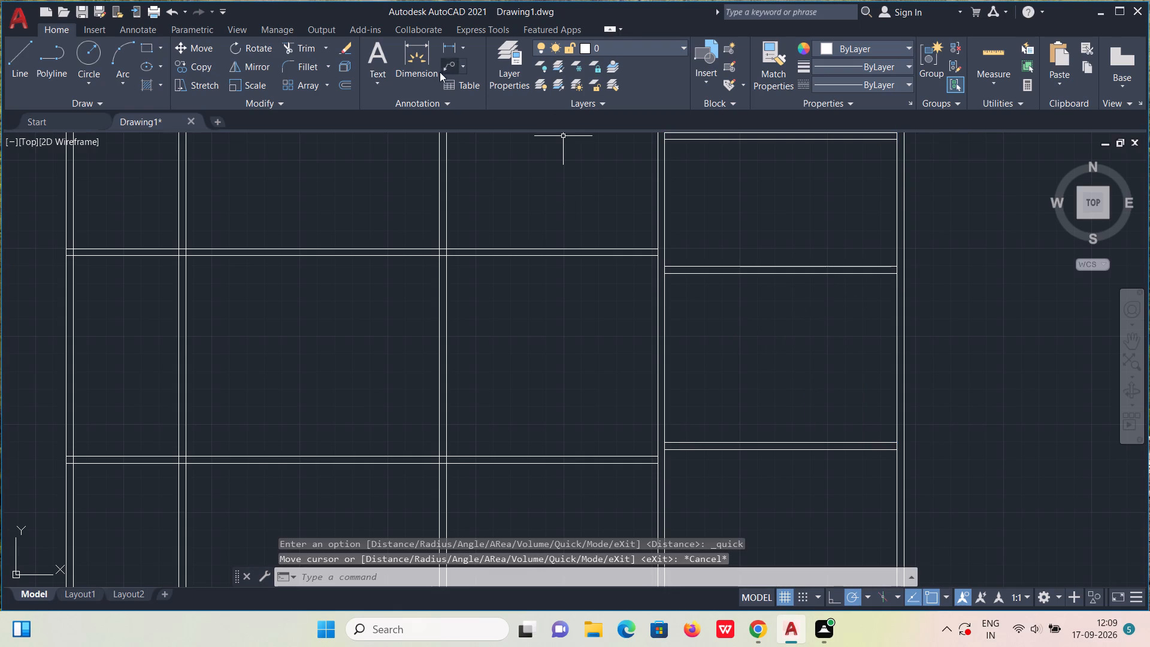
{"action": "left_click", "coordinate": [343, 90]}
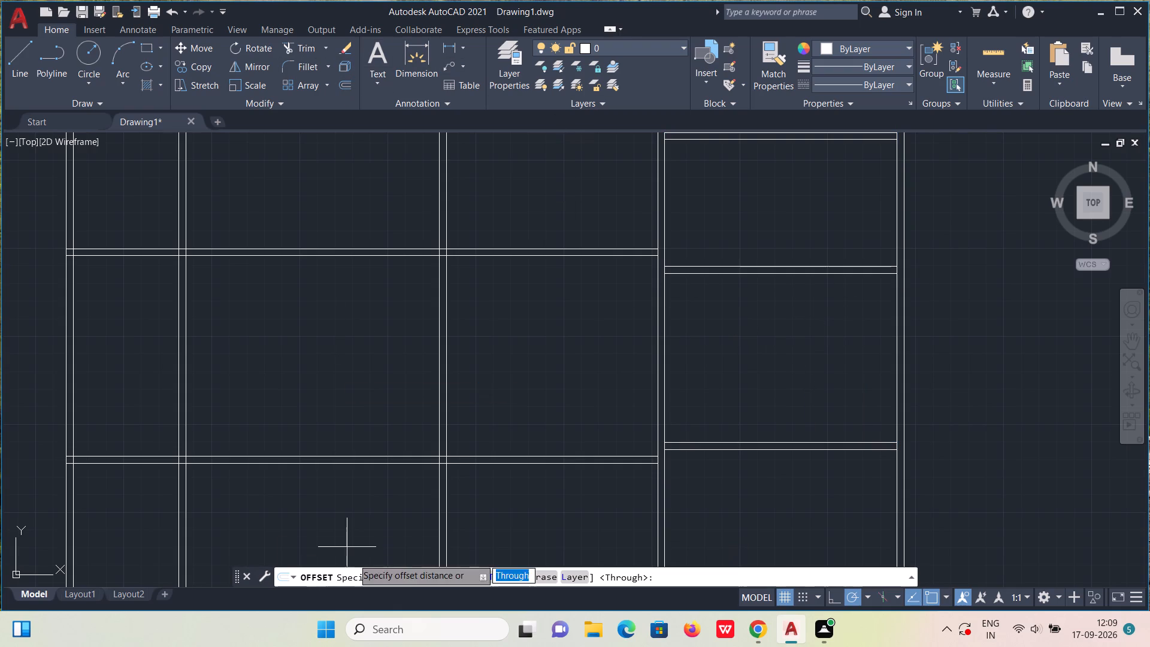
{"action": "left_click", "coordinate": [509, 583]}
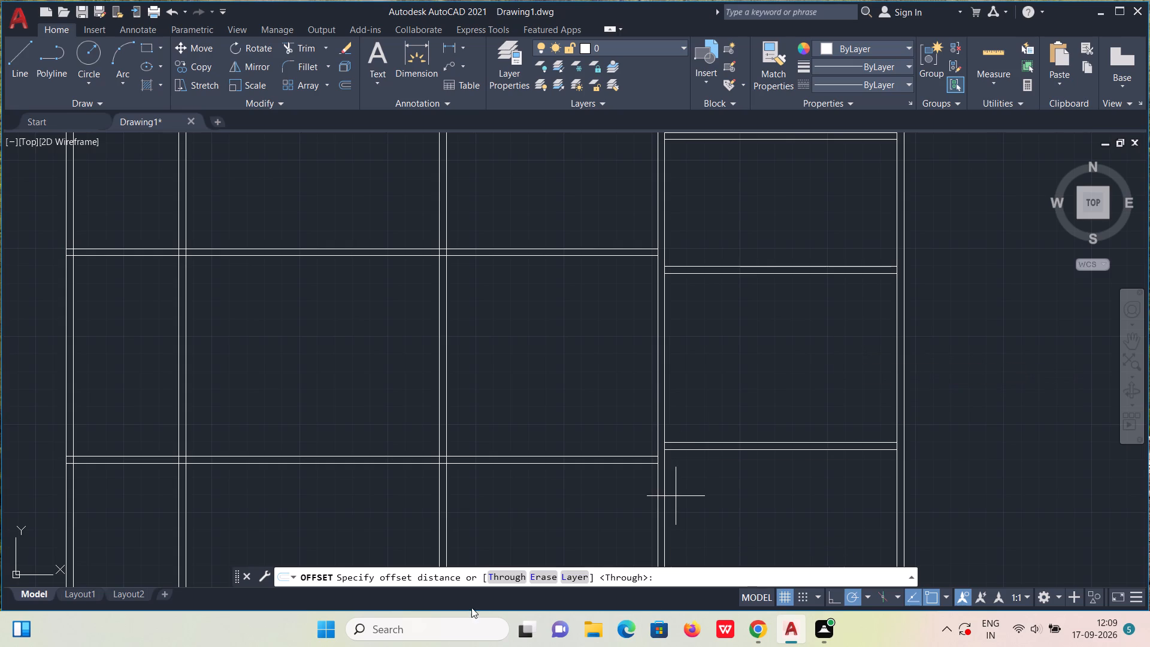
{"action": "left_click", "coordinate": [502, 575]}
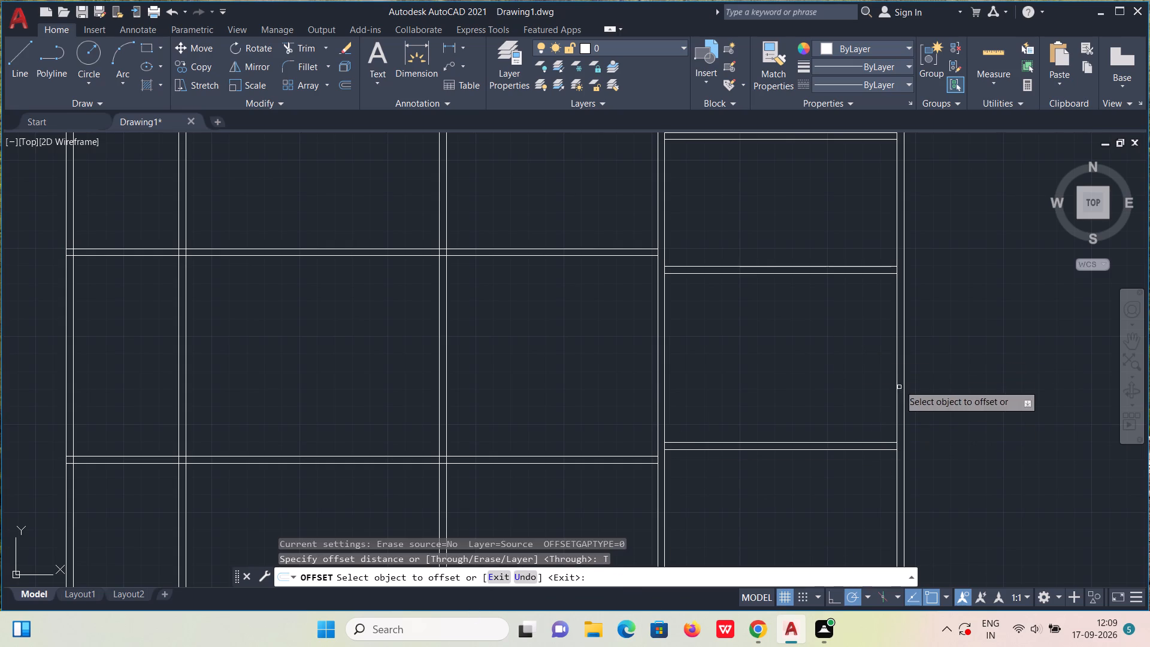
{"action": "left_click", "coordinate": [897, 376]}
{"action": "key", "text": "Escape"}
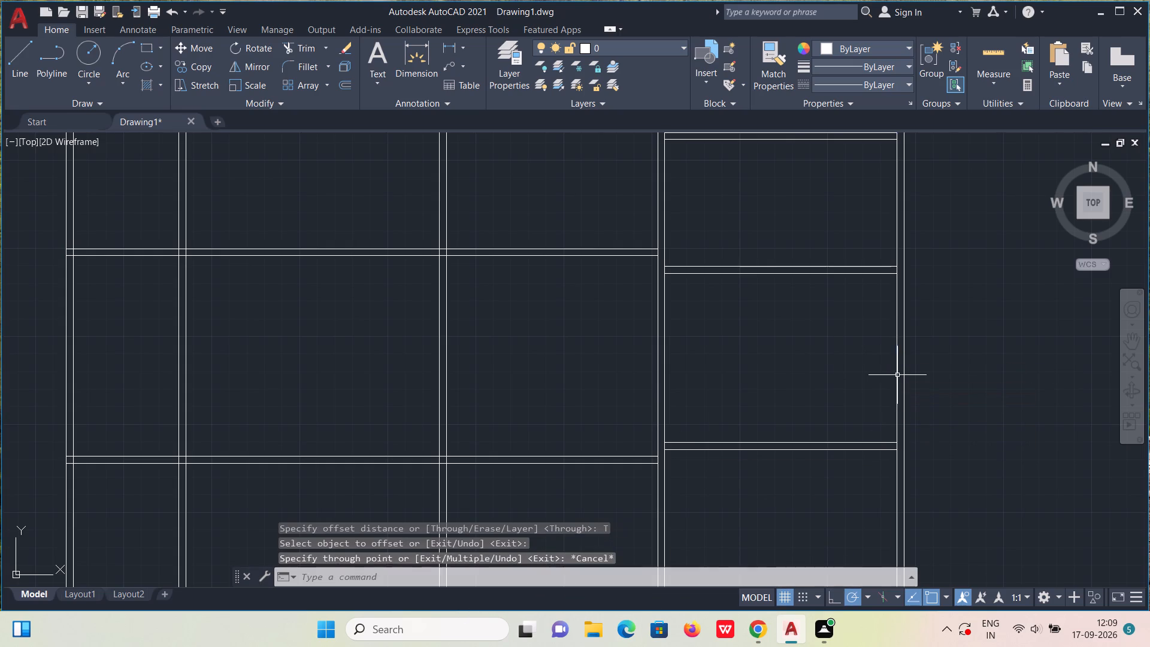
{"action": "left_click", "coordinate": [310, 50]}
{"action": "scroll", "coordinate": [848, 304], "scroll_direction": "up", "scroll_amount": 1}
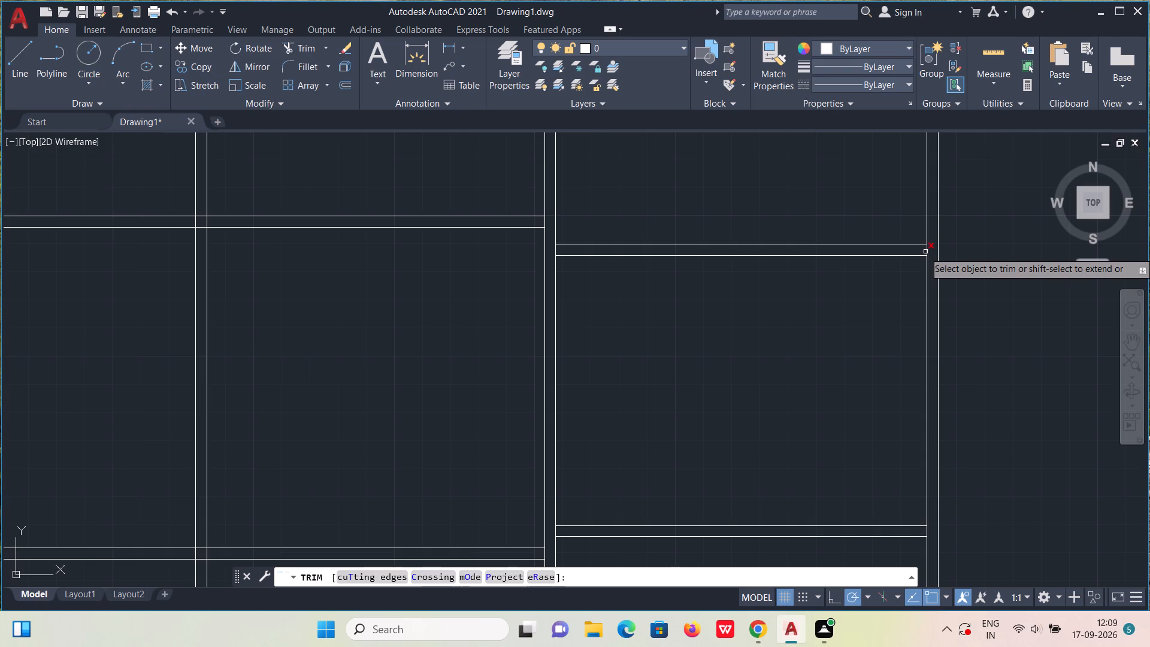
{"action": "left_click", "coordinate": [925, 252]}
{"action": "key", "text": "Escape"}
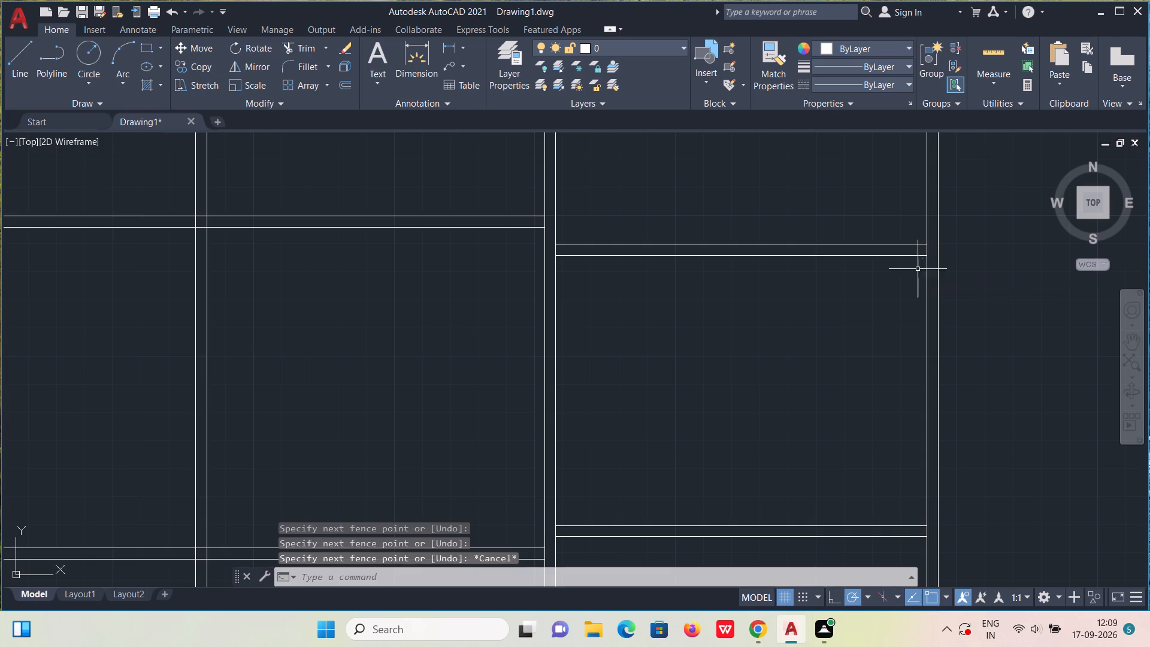
Trim the right outer wall's inner line between the two lines of each of the two lowest right-hand partitions, opening both wall junctions.
{"action": "left_click", "coordinate": [295, 45]}
{"action": "scroll", "coordinate": [921, 220], "scroll_direction": "up", "scroll_amount": 2}
{"action": "left_click_drag", "start_coordinate": [940, 292], "coordinate": [903, 298]}
{"action": "scroll", "coordinate": [901, 295], "scroll_direction": "down", "scroll_amount": 2}
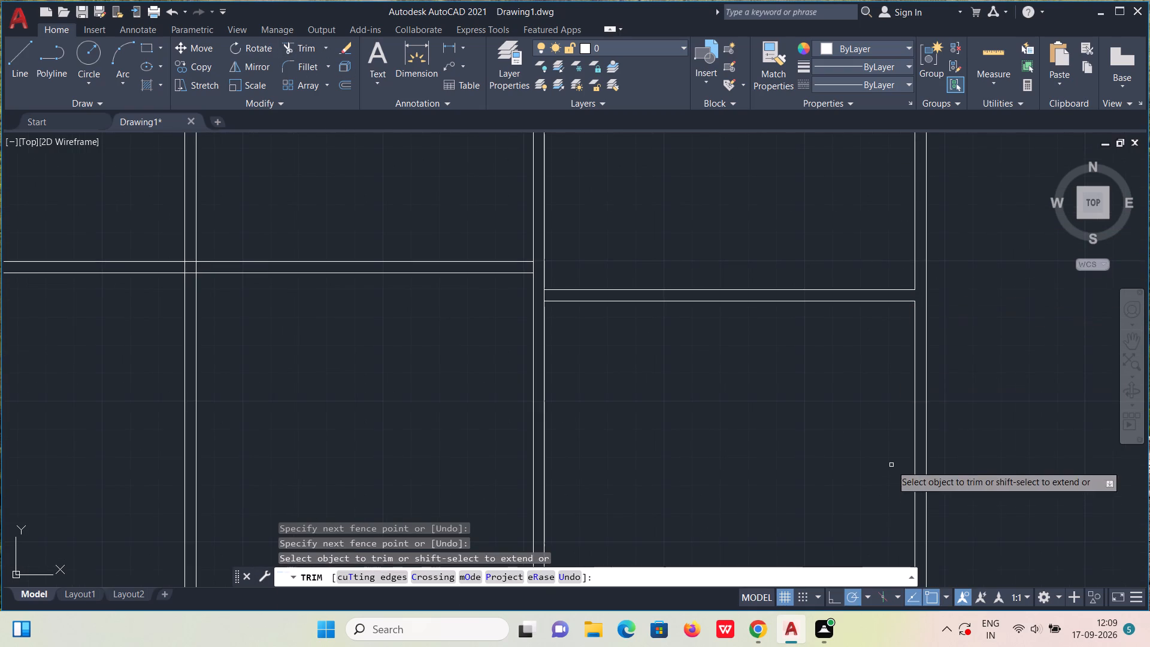
{"action": "middle_click_drag", "start_coordinate": [890, 458], "coordinate": [840, 292]}
{"action": "scroll", "coordinate": [867, 368], "scroll_direction": "up", "scroll_amount": 3}
{"action": "left_click_drag", "start_coordinate": [858, 536], "coordinate": [843, 536]}
{"action": "key", "text": "Escape"}
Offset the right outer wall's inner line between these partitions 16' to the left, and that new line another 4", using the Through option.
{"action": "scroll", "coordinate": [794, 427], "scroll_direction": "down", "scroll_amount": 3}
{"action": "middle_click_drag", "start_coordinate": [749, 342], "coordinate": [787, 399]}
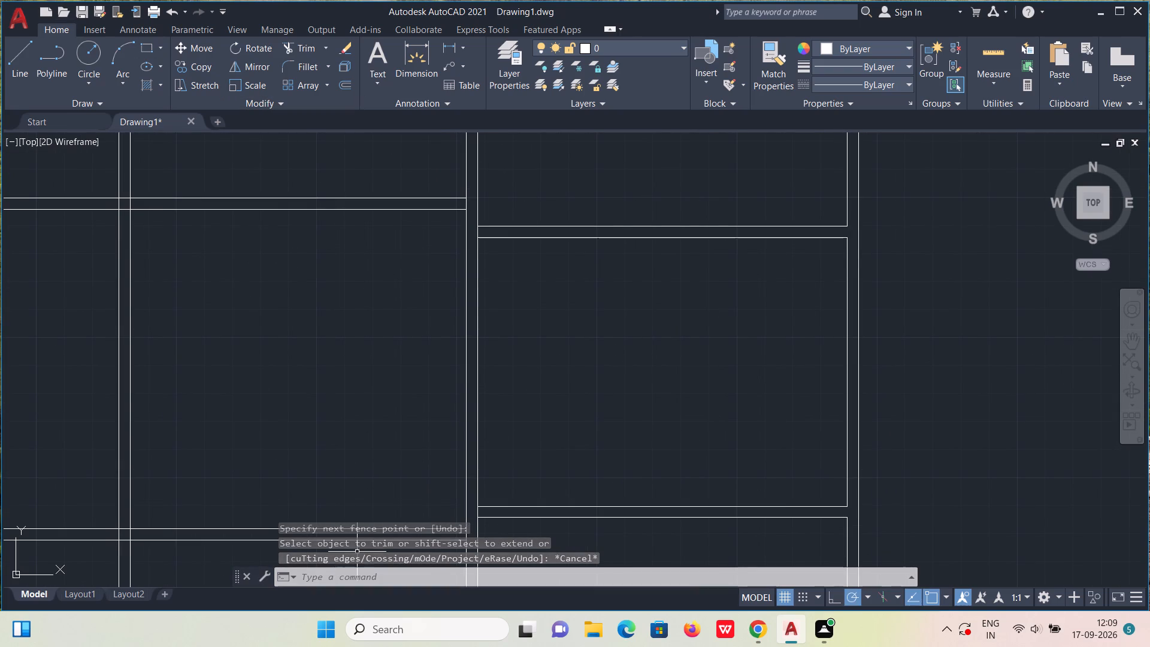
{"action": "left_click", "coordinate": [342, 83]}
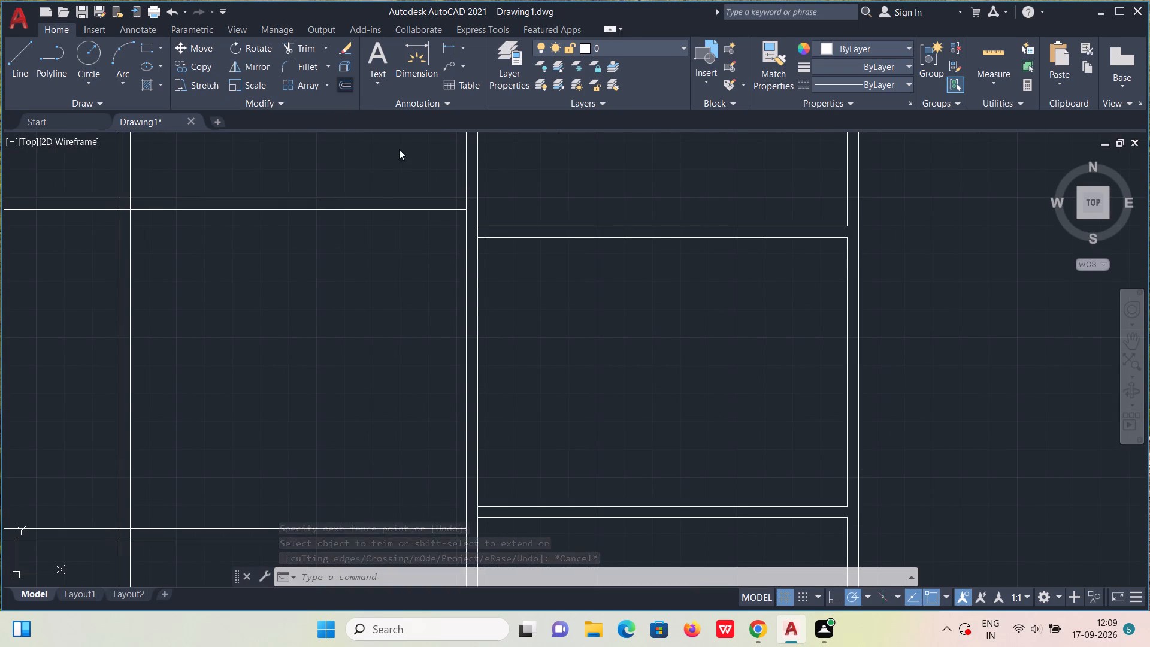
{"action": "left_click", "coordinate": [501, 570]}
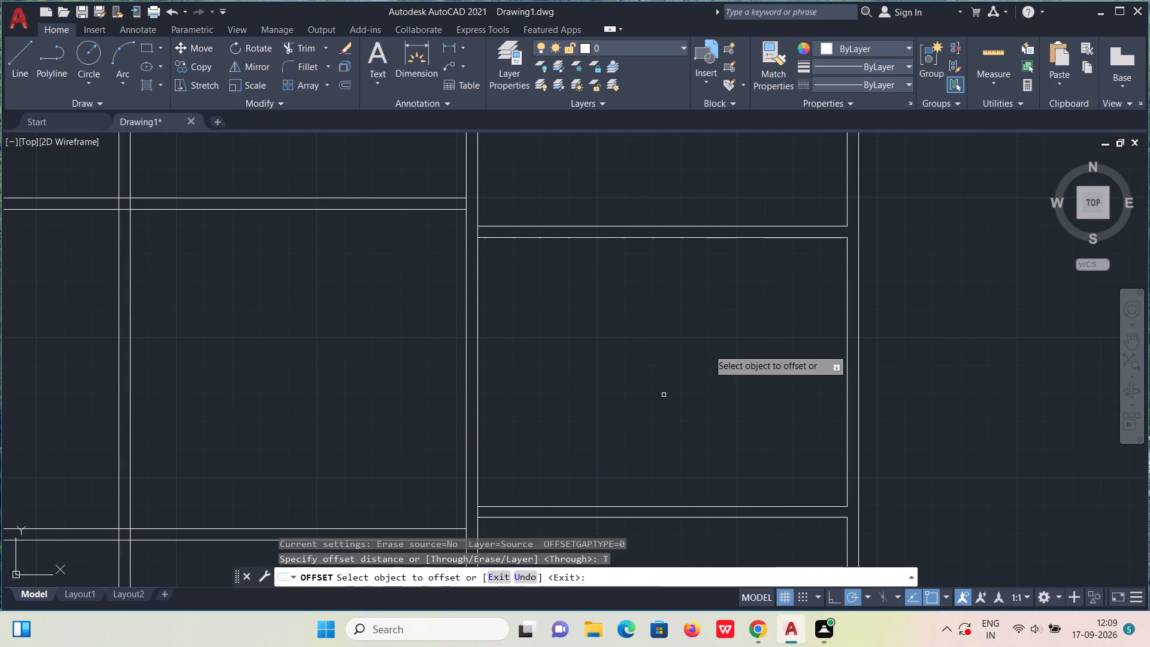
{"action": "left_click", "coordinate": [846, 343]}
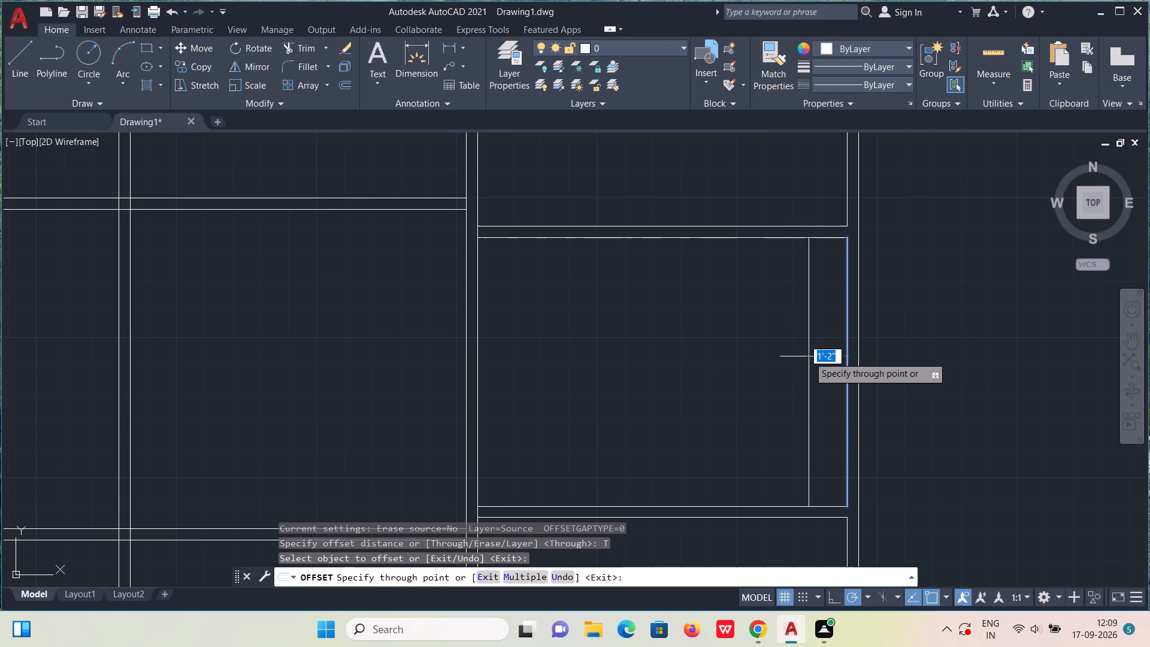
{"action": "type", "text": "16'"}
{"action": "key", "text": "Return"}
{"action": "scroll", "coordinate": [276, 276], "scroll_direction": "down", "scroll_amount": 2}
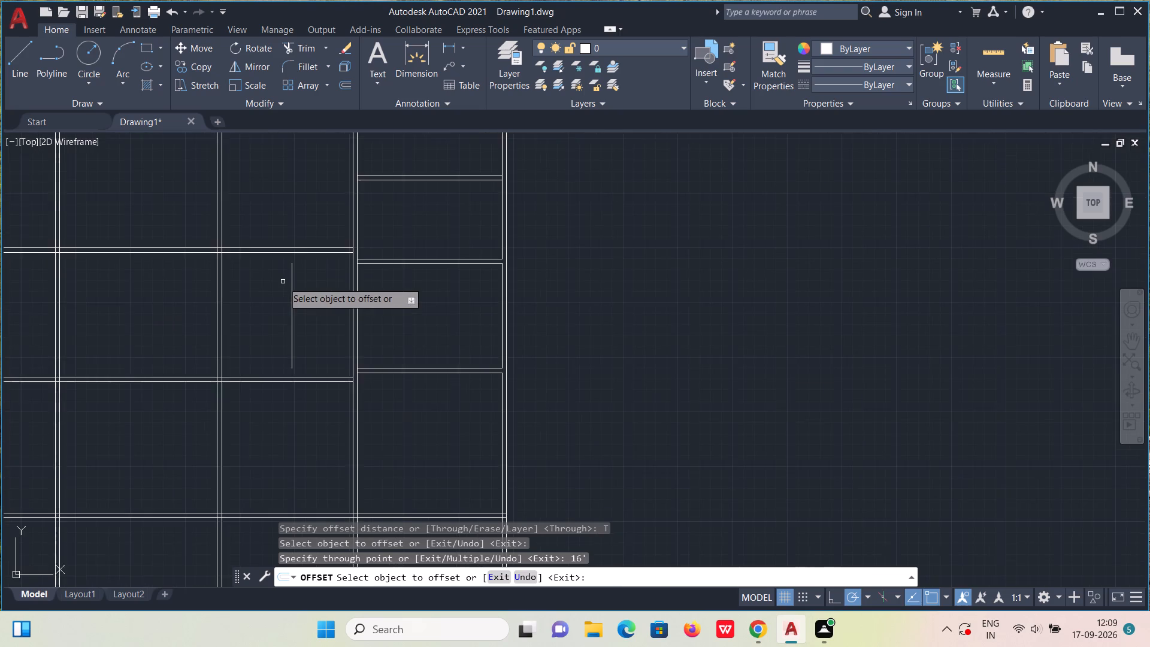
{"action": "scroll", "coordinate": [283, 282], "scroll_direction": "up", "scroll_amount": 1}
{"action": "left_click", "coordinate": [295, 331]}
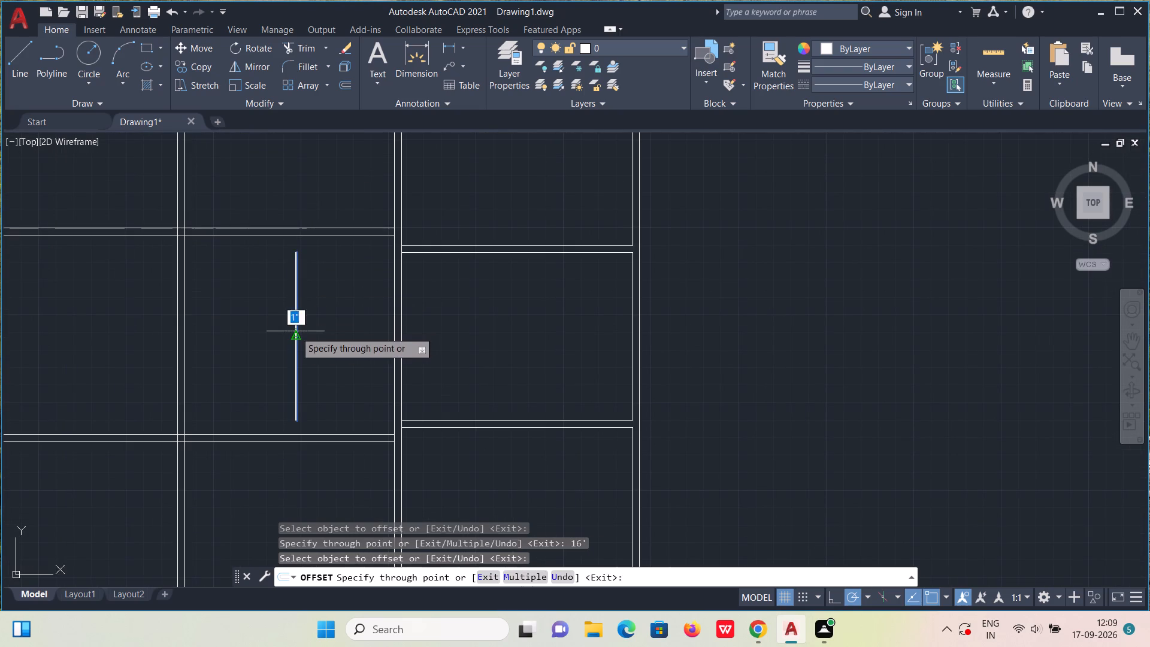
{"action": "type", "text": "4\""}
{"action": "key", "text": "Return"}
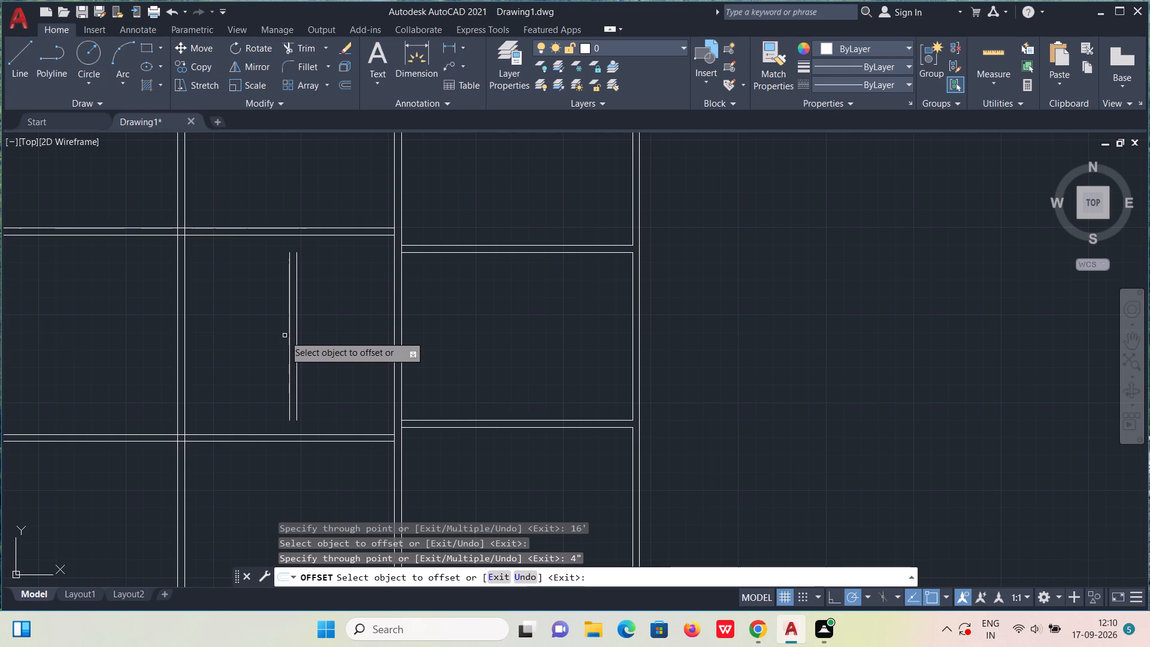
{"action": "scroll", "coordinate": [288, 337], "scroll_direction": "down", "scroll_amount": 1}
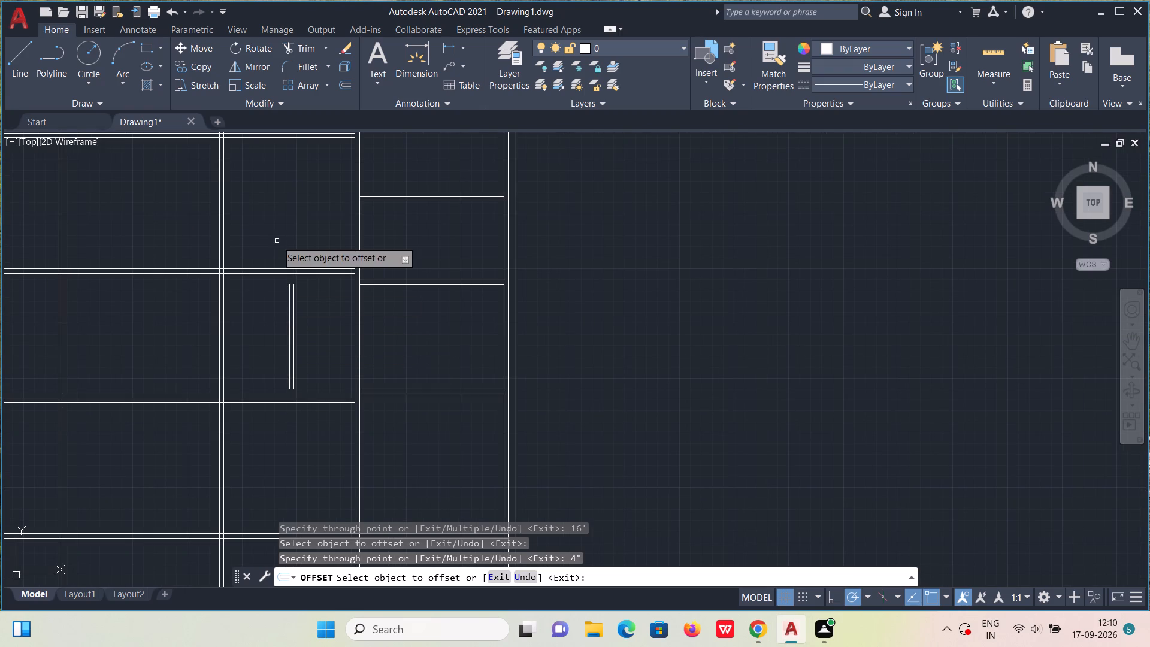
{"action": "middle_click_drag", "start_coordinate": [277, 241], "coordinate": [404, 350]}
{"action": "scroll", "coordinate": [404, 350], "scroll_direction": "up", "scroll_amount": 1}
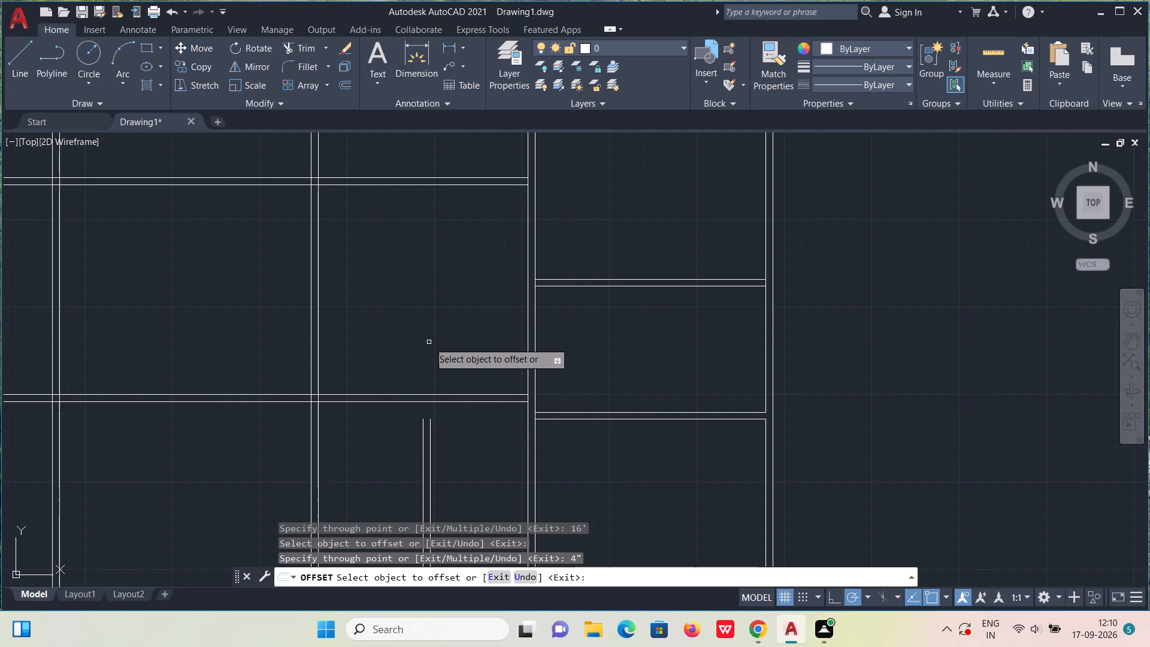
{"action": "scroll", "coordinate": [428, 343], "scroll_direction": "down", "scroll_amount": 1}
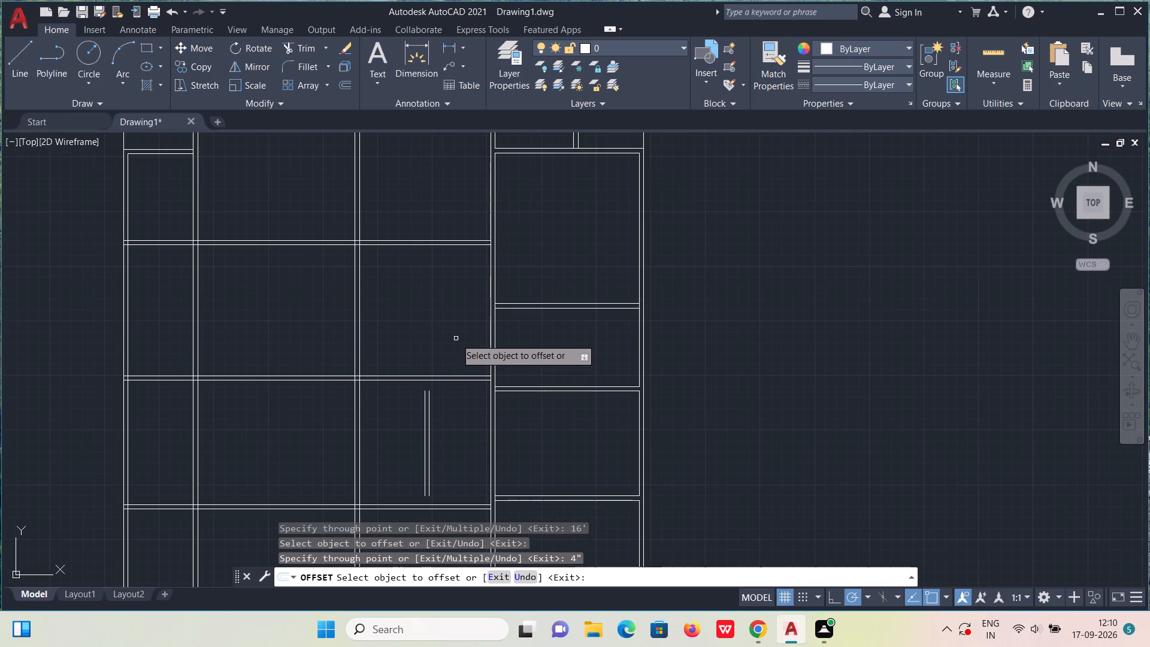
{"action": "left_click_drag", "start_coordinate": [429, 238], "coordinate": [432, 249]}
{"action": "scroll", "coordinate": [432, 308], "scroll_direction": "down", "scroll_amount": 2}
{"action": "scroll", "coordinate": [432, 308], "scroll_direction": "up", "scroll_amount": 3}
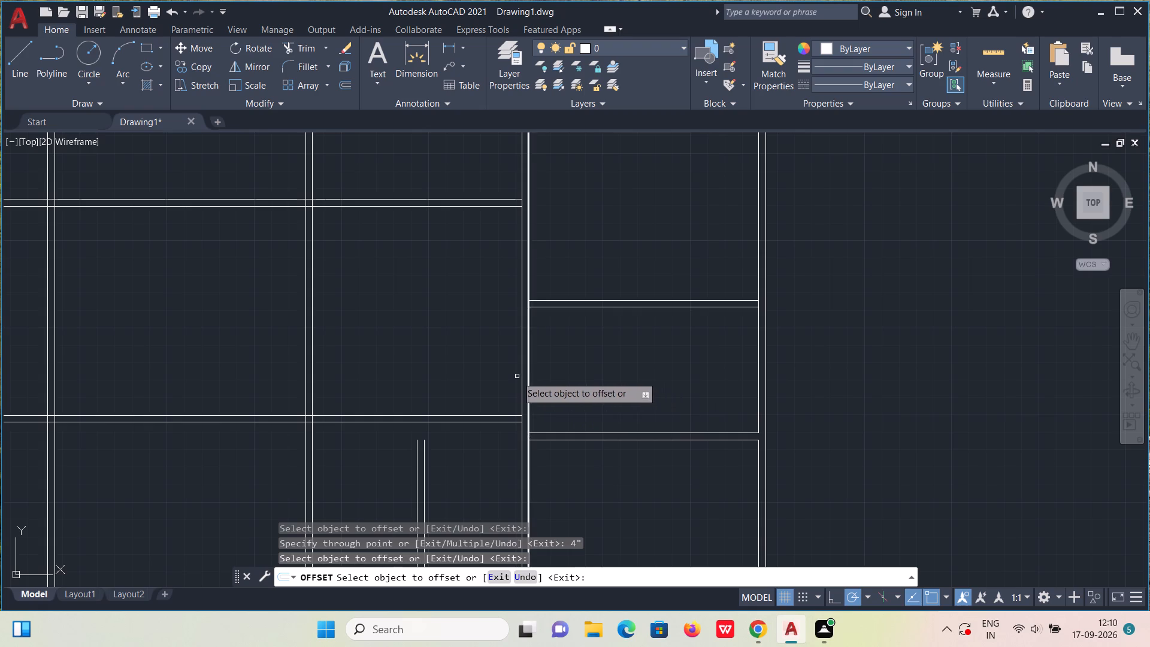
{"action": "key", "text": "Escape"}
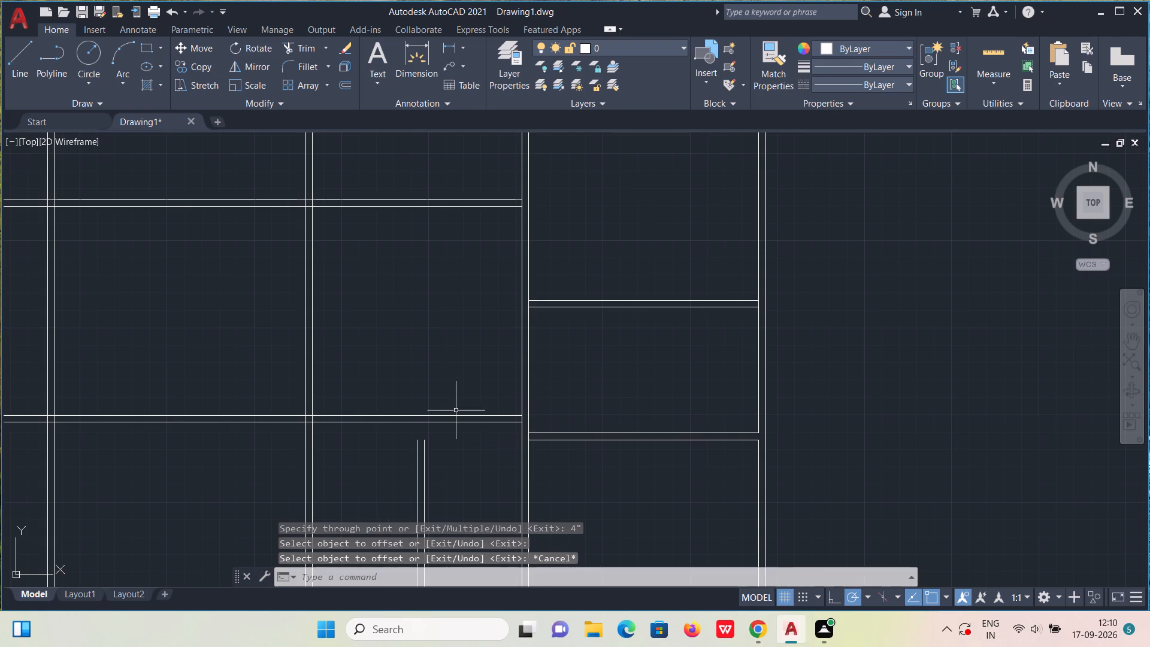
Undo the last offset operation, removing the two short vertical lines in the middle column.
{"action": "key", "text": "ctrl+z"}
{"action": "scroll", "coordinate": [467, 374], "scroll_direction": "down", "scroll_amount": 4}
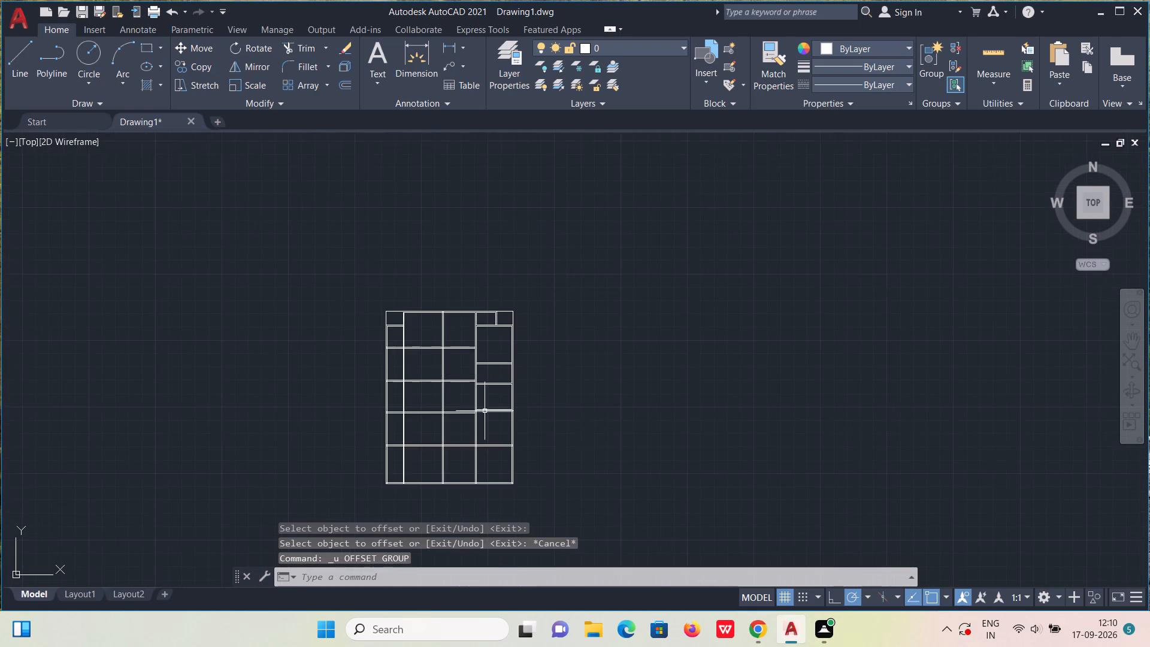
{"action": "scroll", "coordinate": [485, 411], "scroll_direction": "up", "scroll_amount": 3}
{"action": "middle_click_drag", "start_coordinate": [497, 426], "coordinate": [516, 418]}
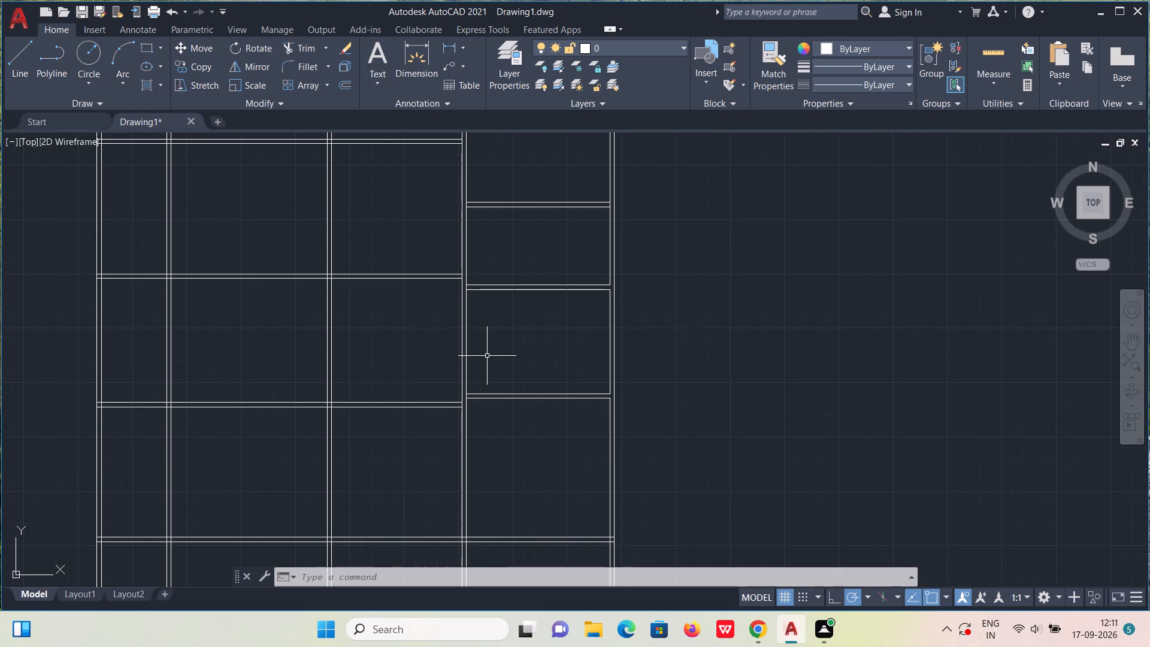
Turn off Dynamic UCS.
{"action": "key", "text": "d"}
{"action": "key", "text": "Escape"}
{"action": "key", "text": "ctrl+d"}
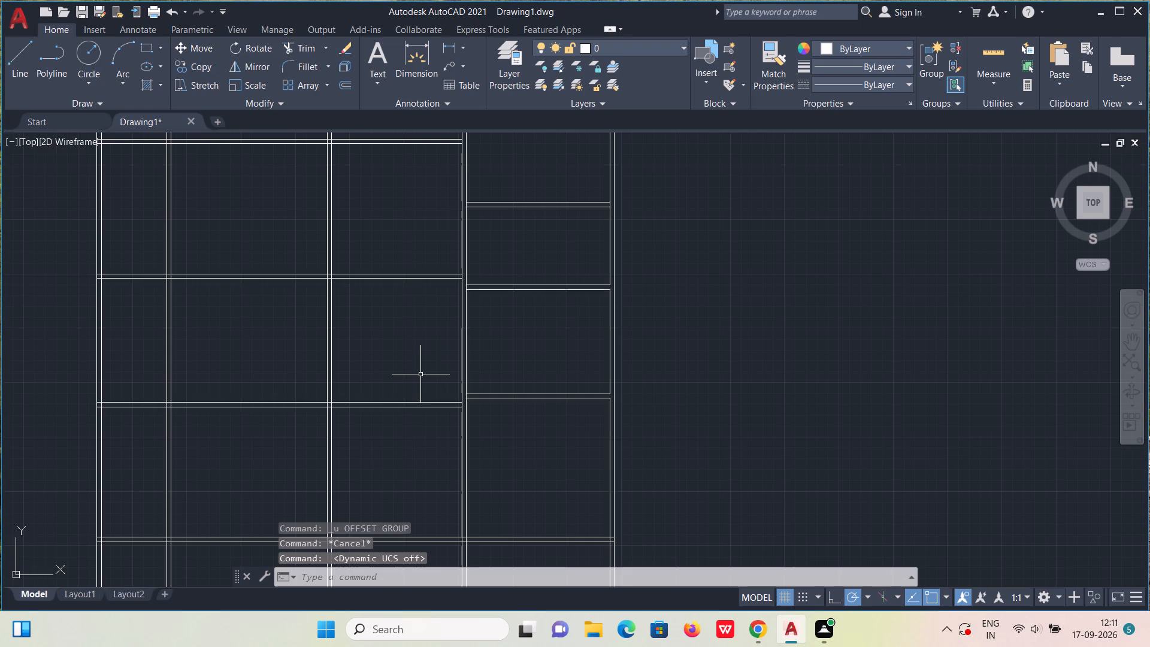
{"action": "key", "text": "Escape"}
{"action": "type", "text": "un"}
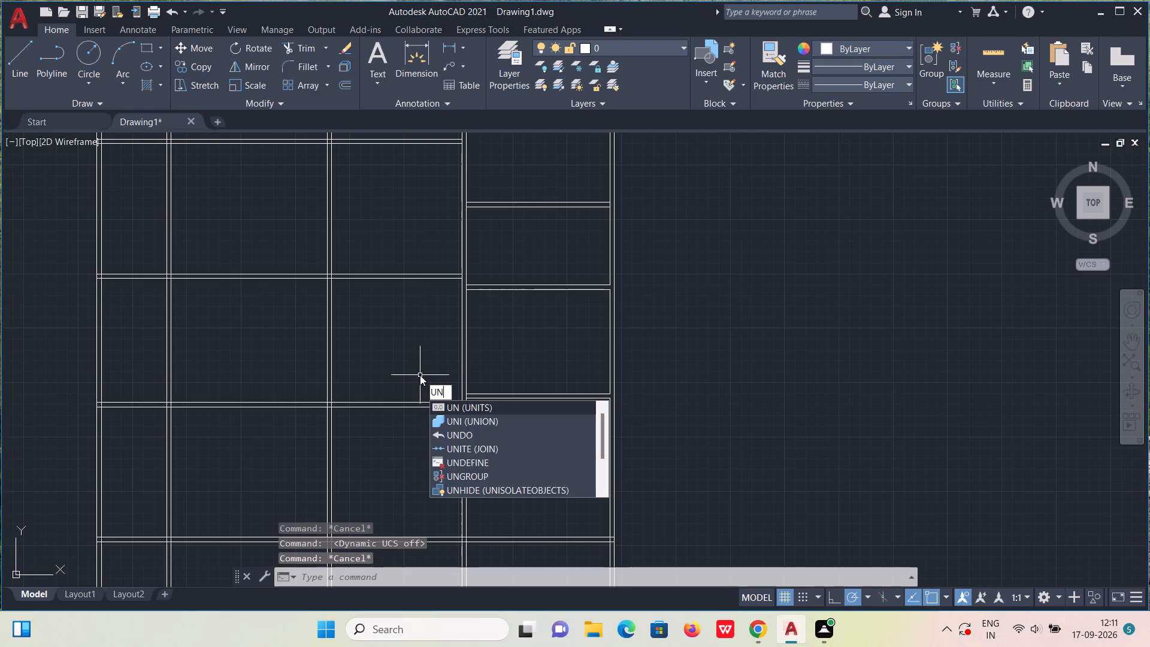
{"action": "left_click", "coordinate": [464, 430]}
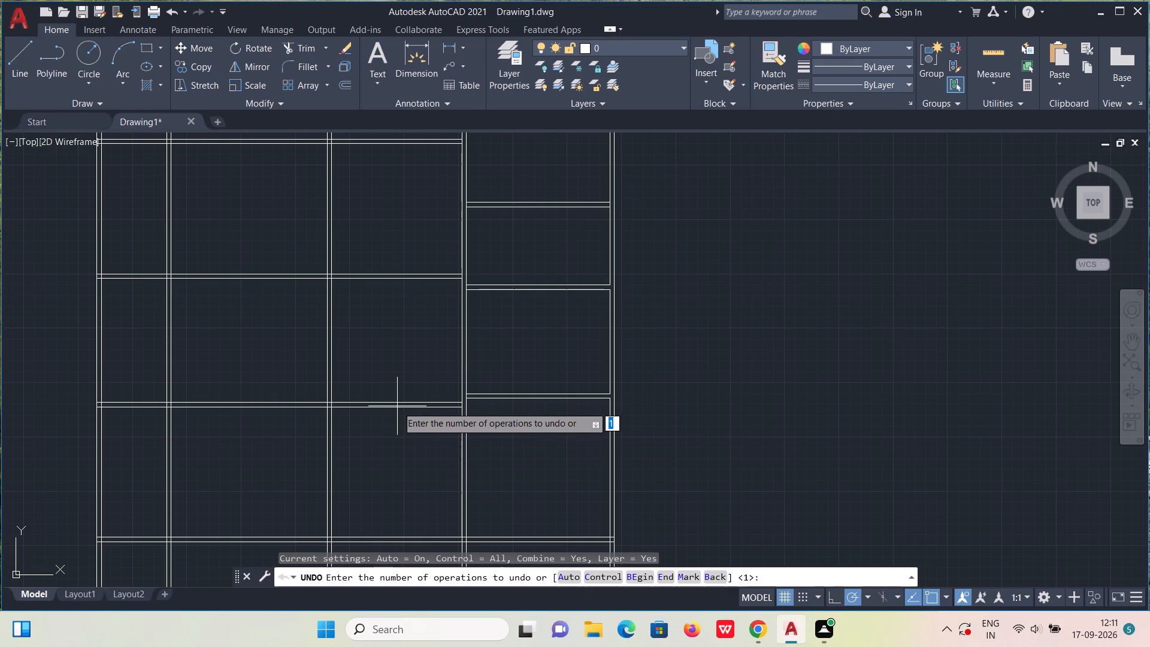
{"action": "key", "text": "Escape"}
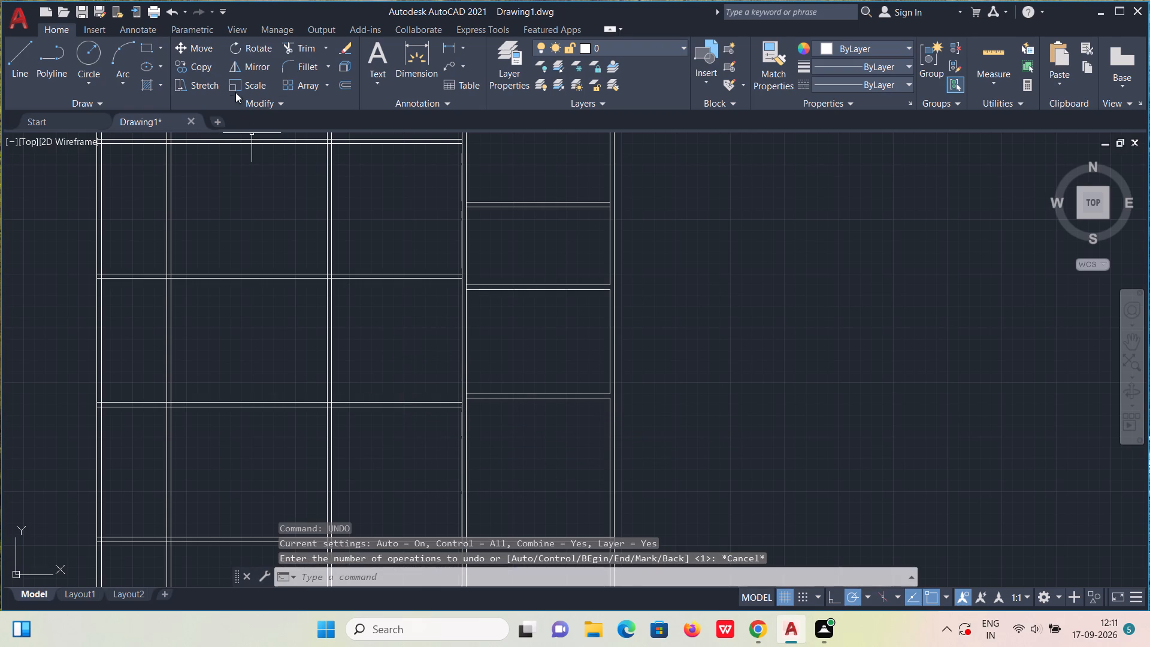
Offset the right outer wall's inner line between the two lowest right-hand partitions 16' to the left, using the Through option.
{"action": "left_click", "coordinate": [338, 86]}
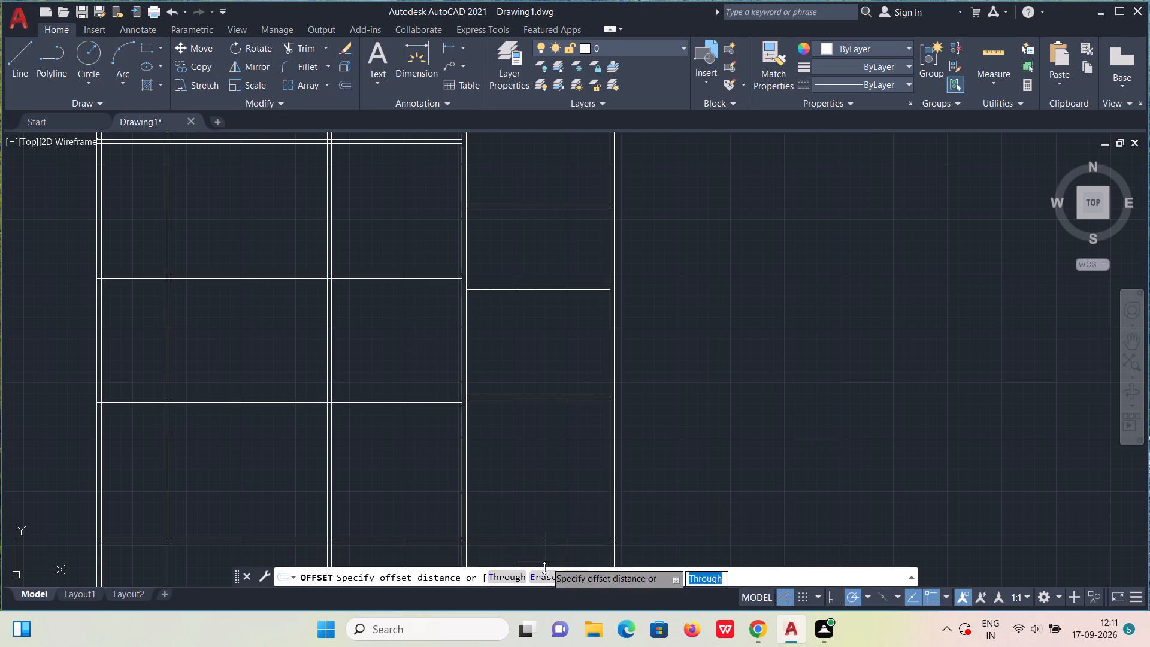
{"action": "left_click", "coordinate": [509, 578]}
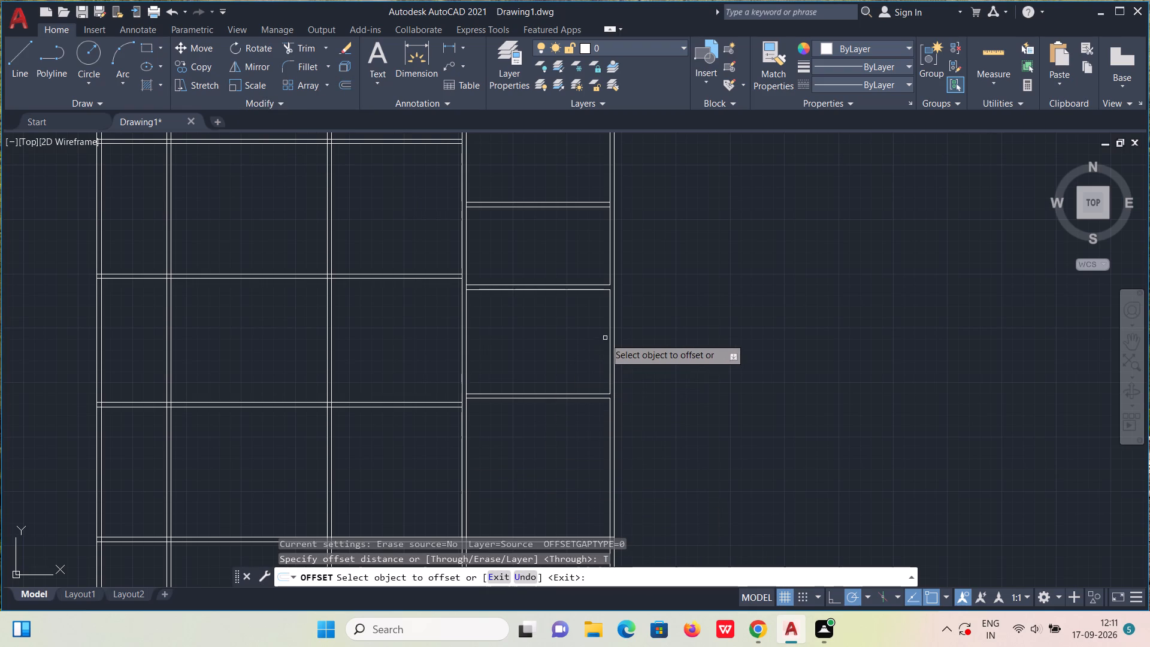
{"action": "left_click", "coordinate": [609, 337]}
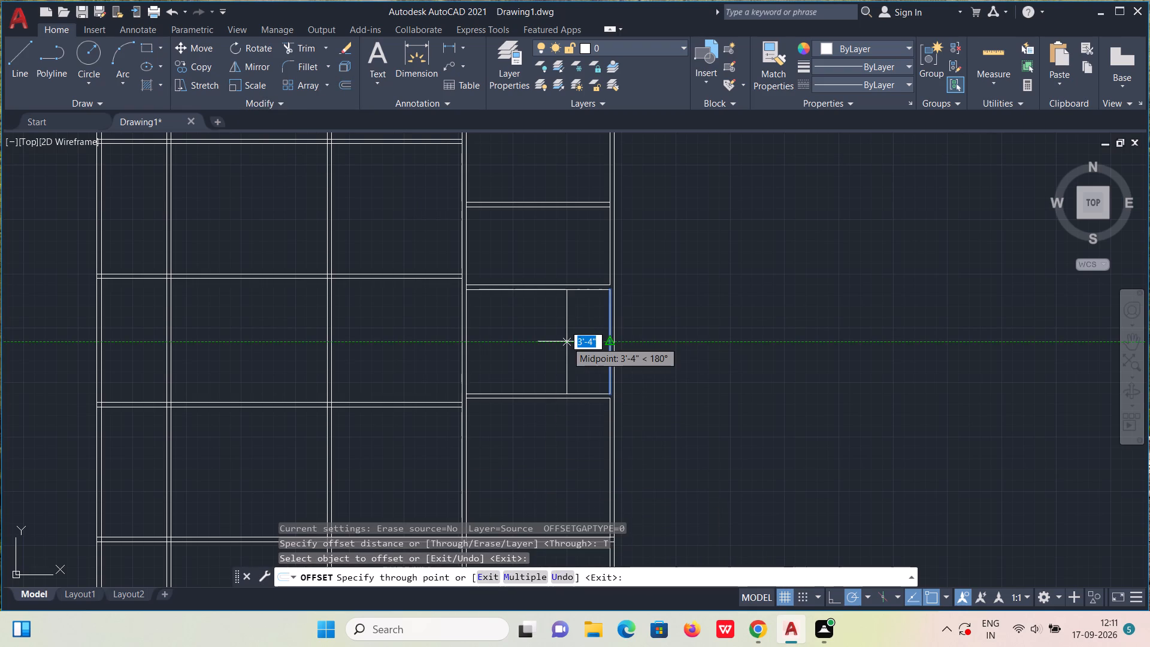
{"action": "type", "text": "16'"}
{"action": "key", "text": "Return"}
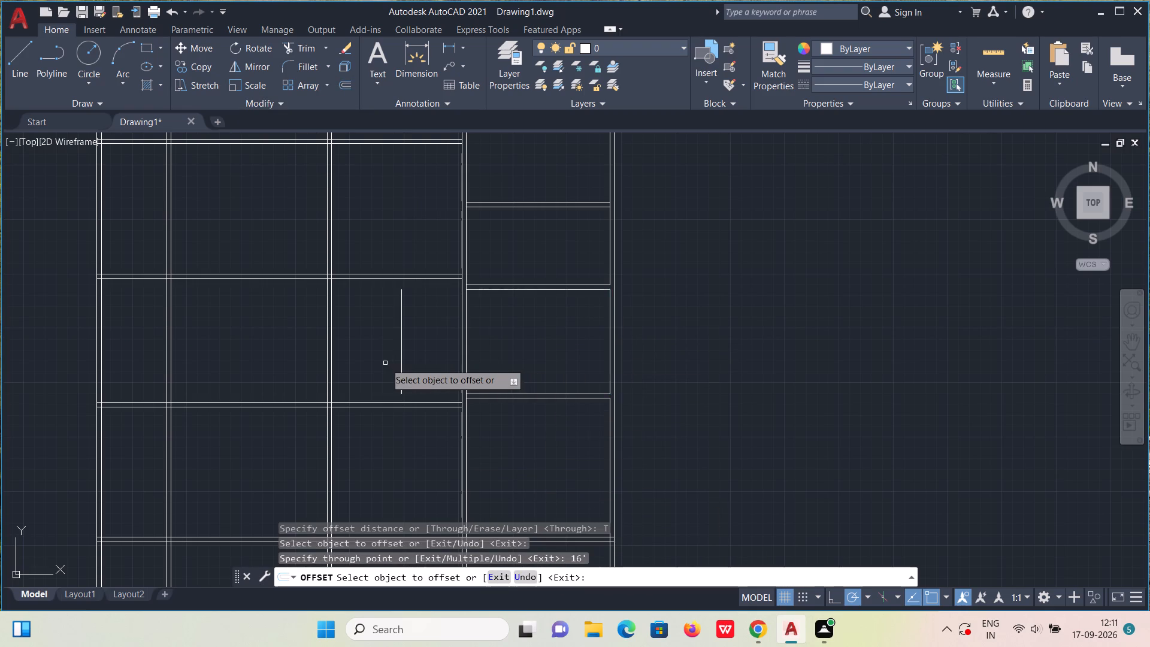
{"action": "left_click", "coordinate": [400, 352]}
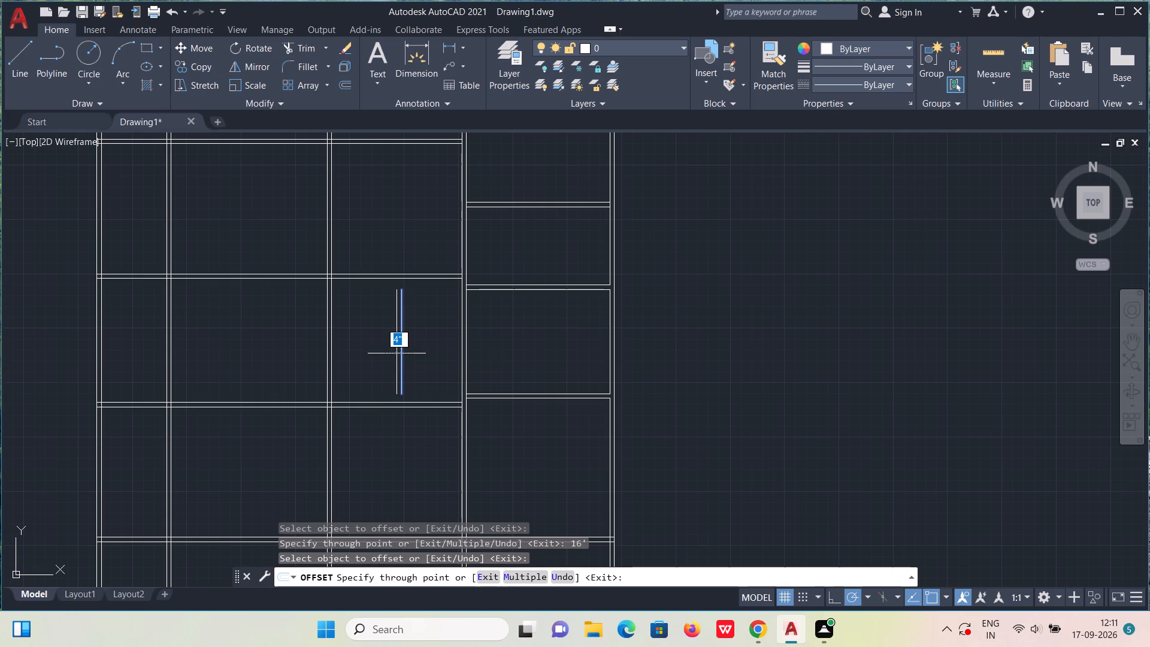
{"action": "key", "text": "Return"}
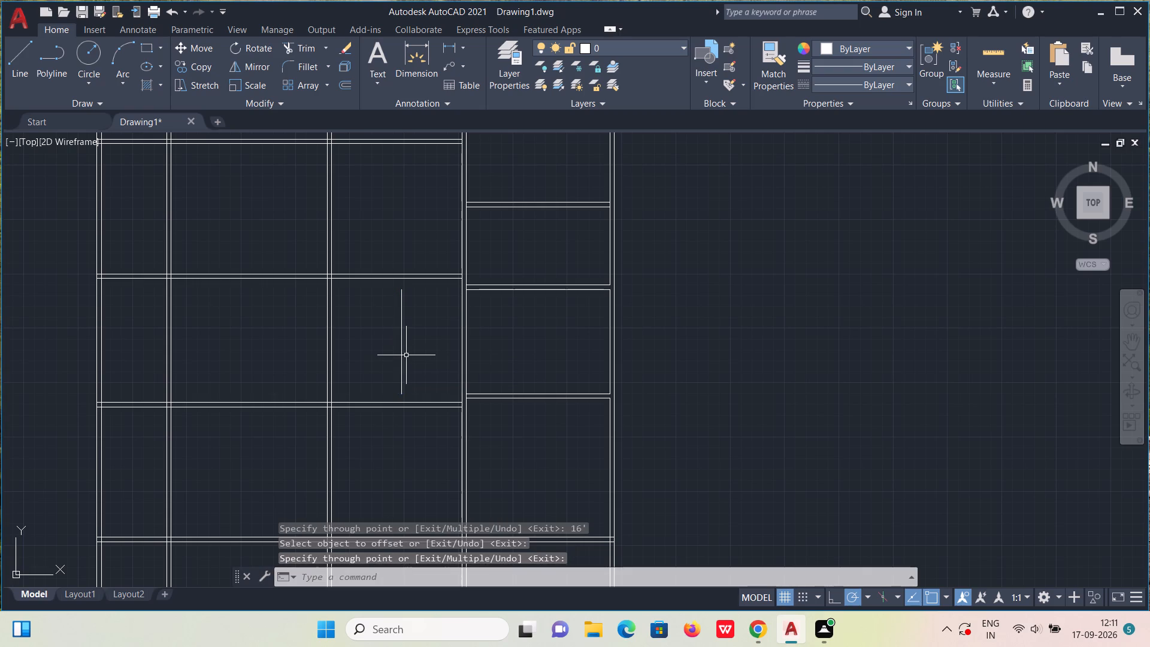
Offset the new short vertical line in the middle column 4" to the left, using the Through option.
{"action": "left_click", "coordinate": [345, 87]}
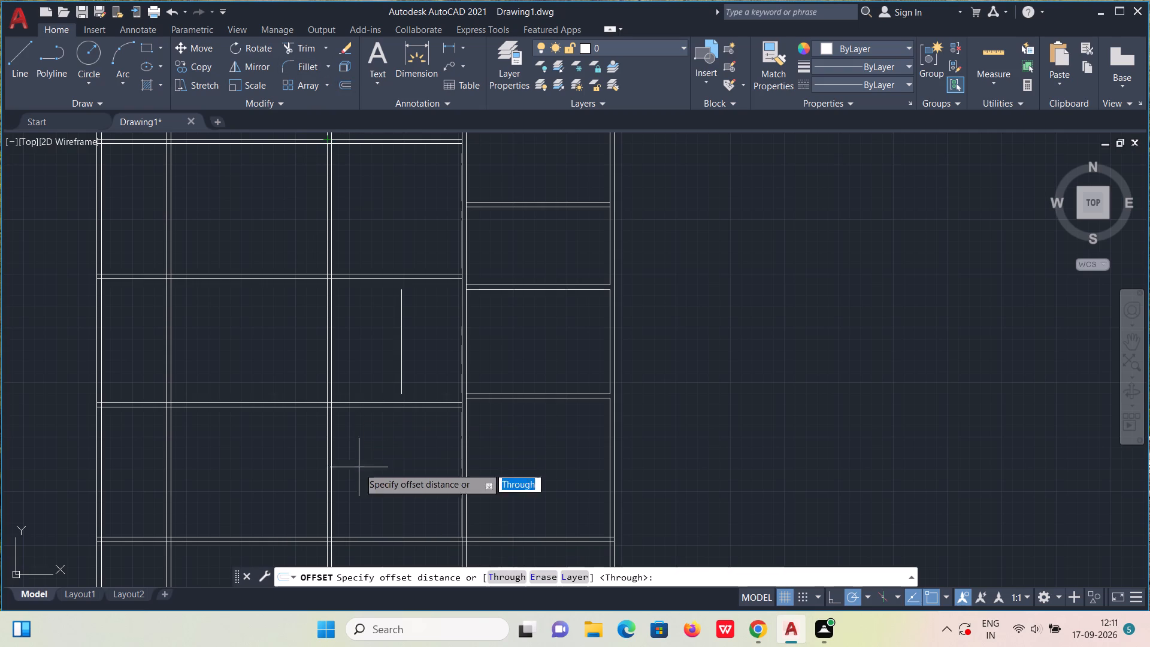
{"action": "left_click", "coordinate": [508, 583]}
{"action": "left_click", "coordinate": [507, 578]}
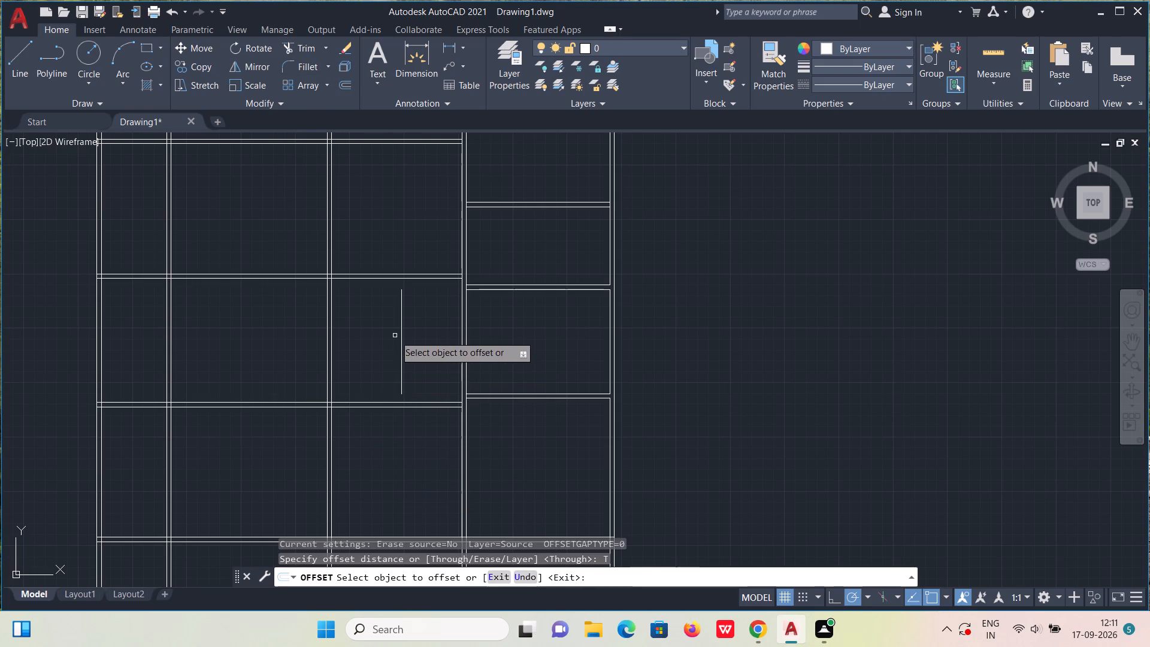
{"action": "left_click", "coordinate": [401, 341]}
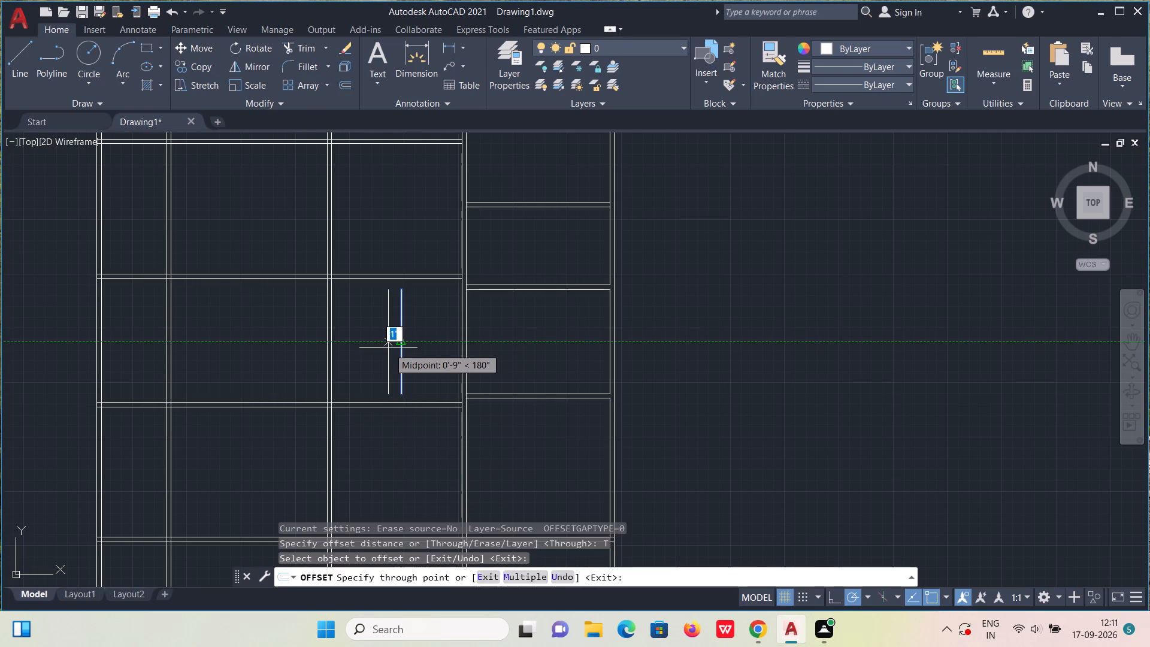
{"action": "type", "text": "4\""}
{"action": "key", "text": "Return"}
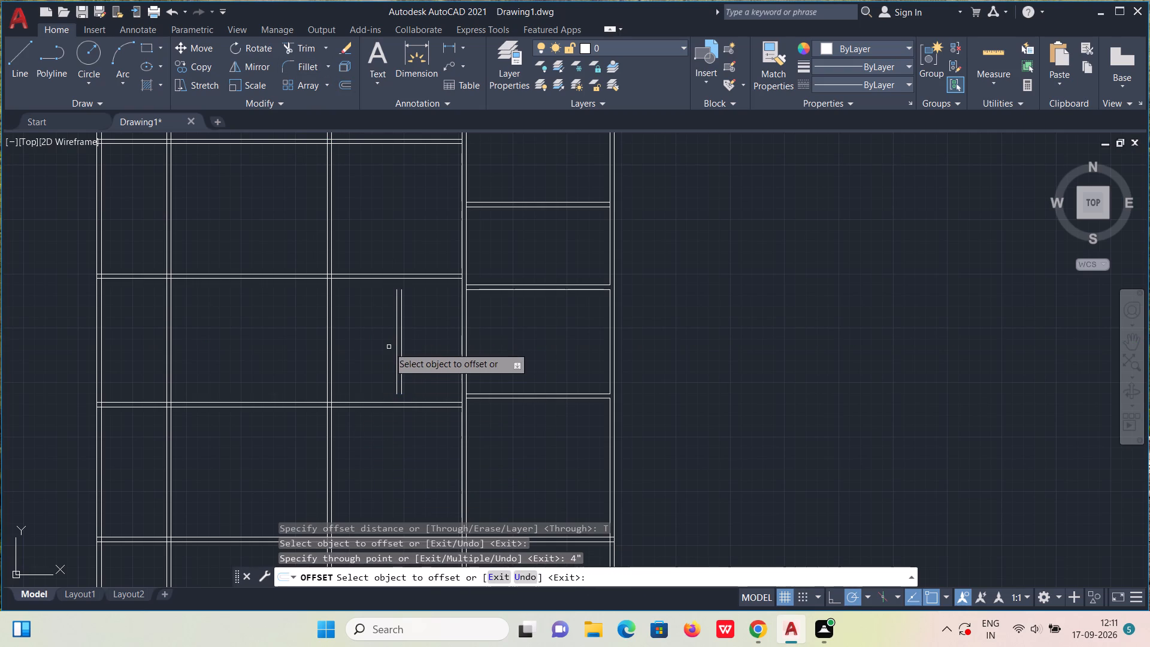
{"action": "scroll", "coordinate": [388, 337], "scroll_direction": "up", "scroll_amount": 1}
{"action": "key", "text": "Escape"}
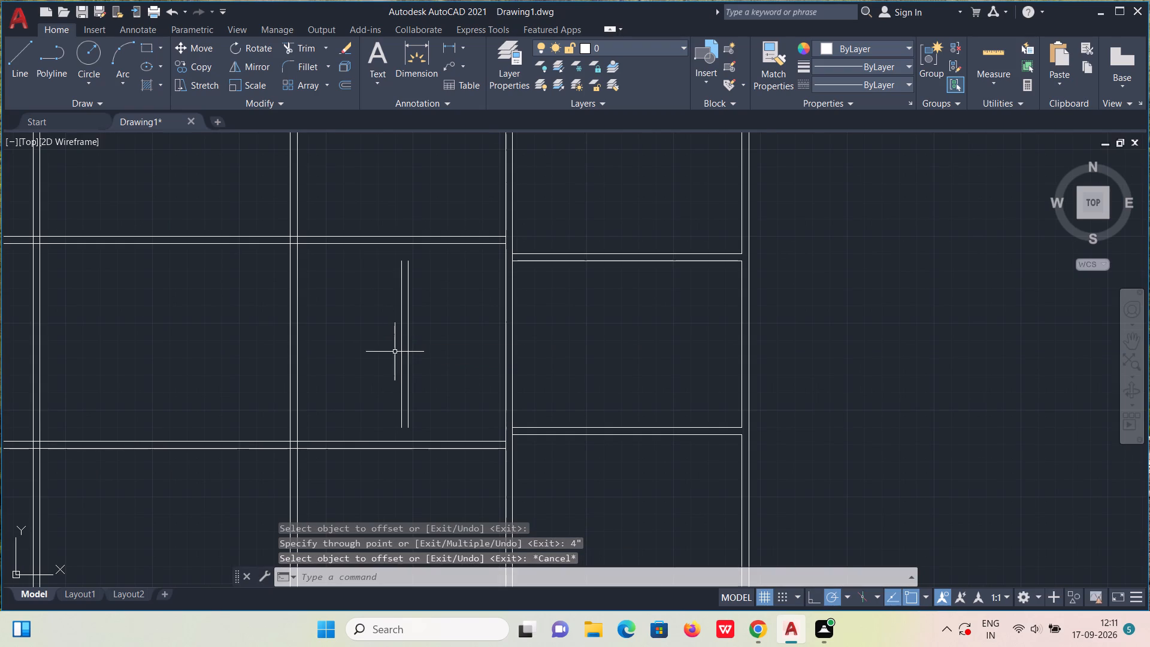
Draw inner and outer connecting lines from the two partitions' left ends around the short vertical pair, enclosing the space with 4" walls.
{"action": "key", "text": "l"}
{"action": "key", "text": "Return"}
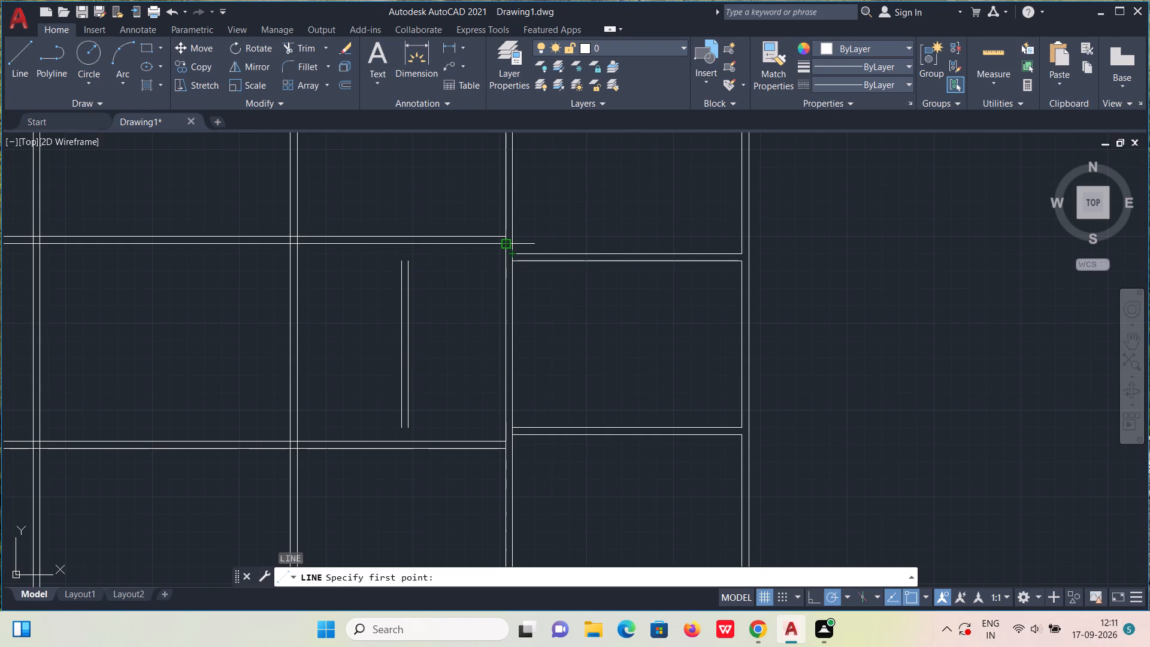
{"action": "left_click", "coordinate": [516, 264]}
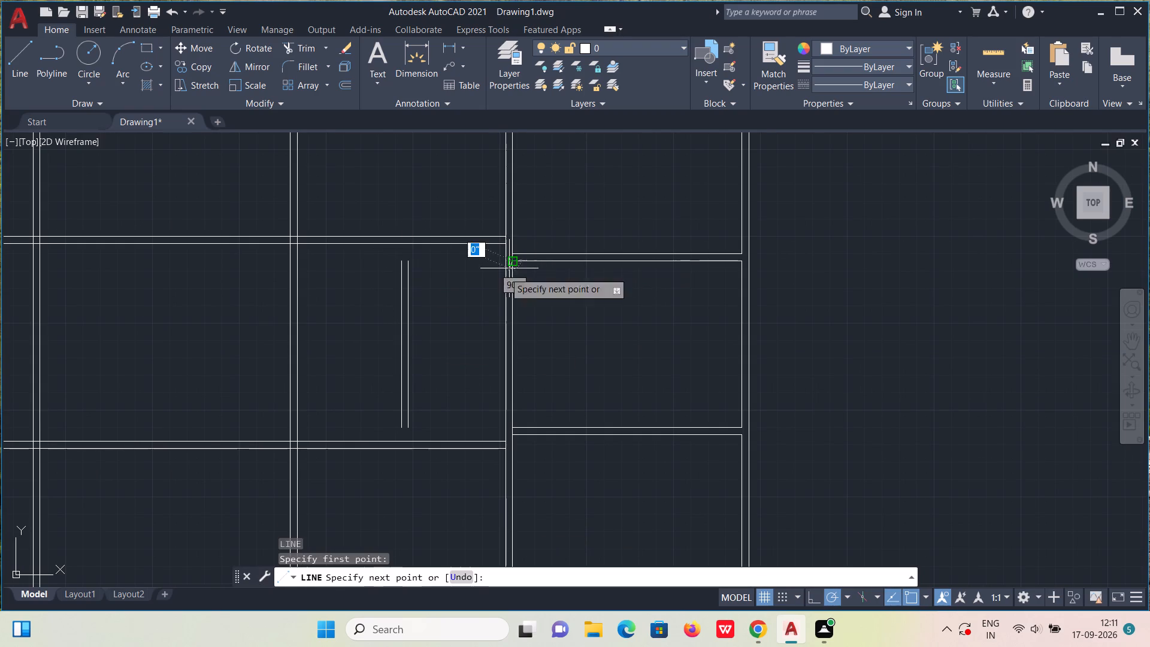
{"action": "left_click", "coordinate": [410, 262]}
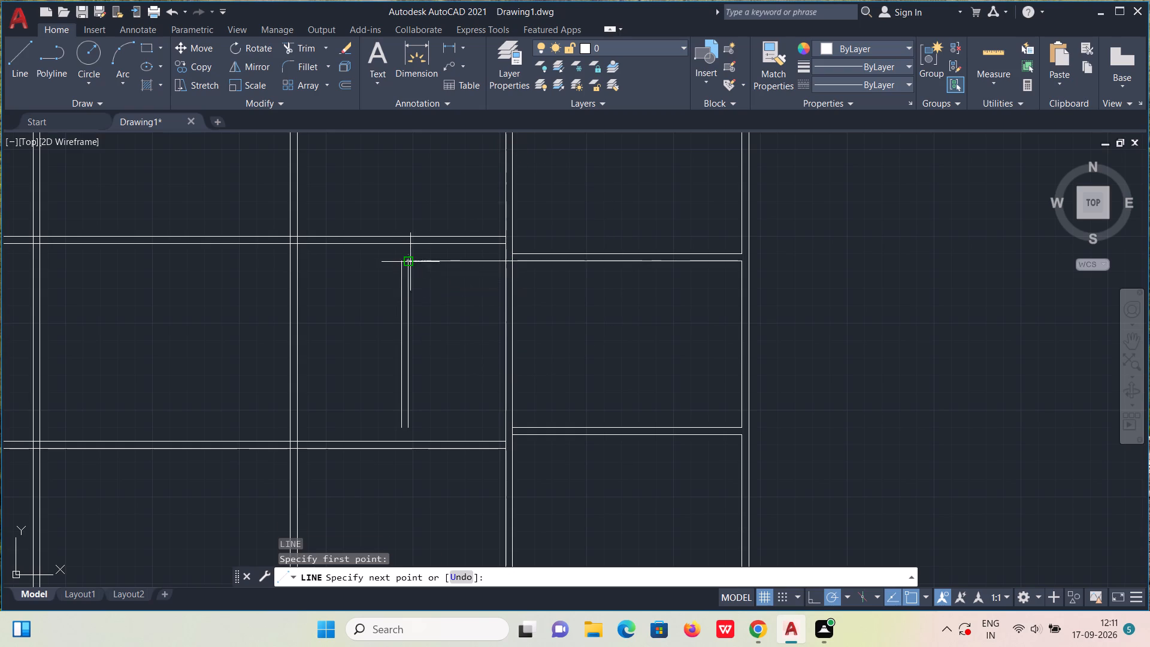
{"action": "left_click", "coordinate": [410, 425]}
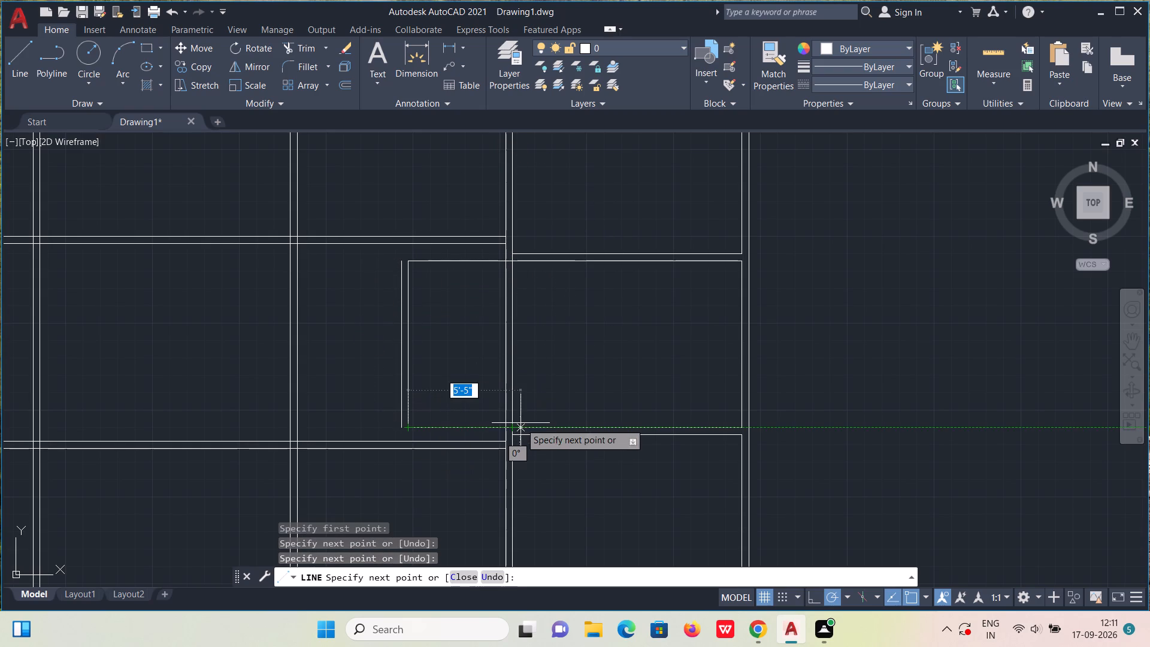
{"action": "left_click", "coordinate": [515, 425]}
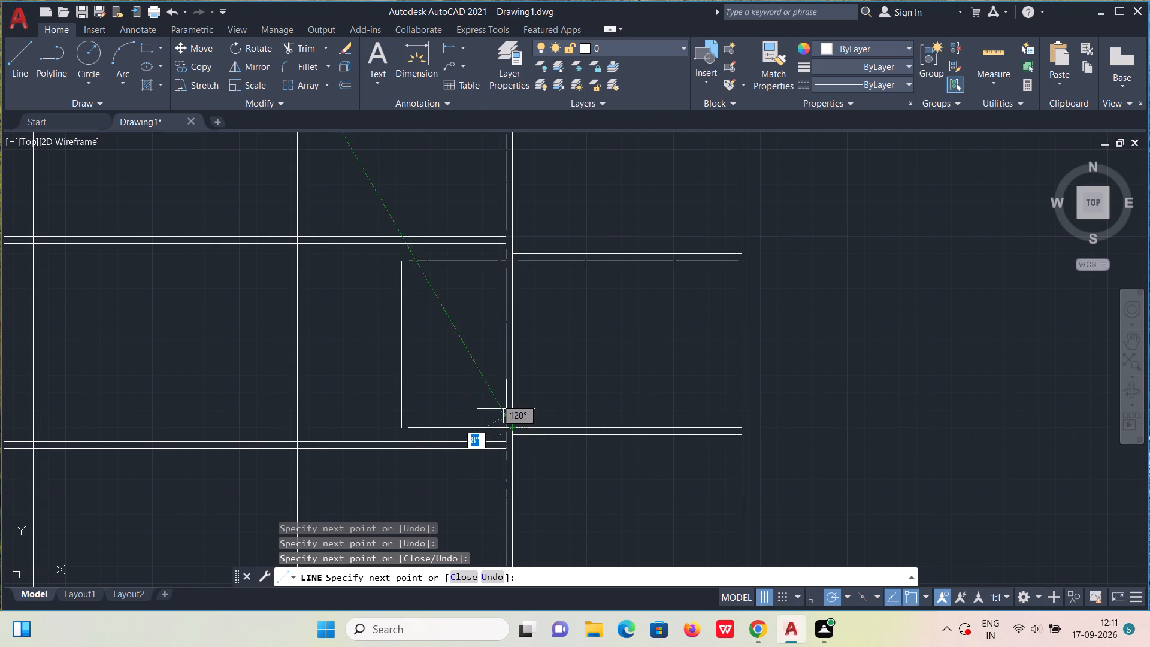
{"action": "left_click", "coordinate": [510, 435]}
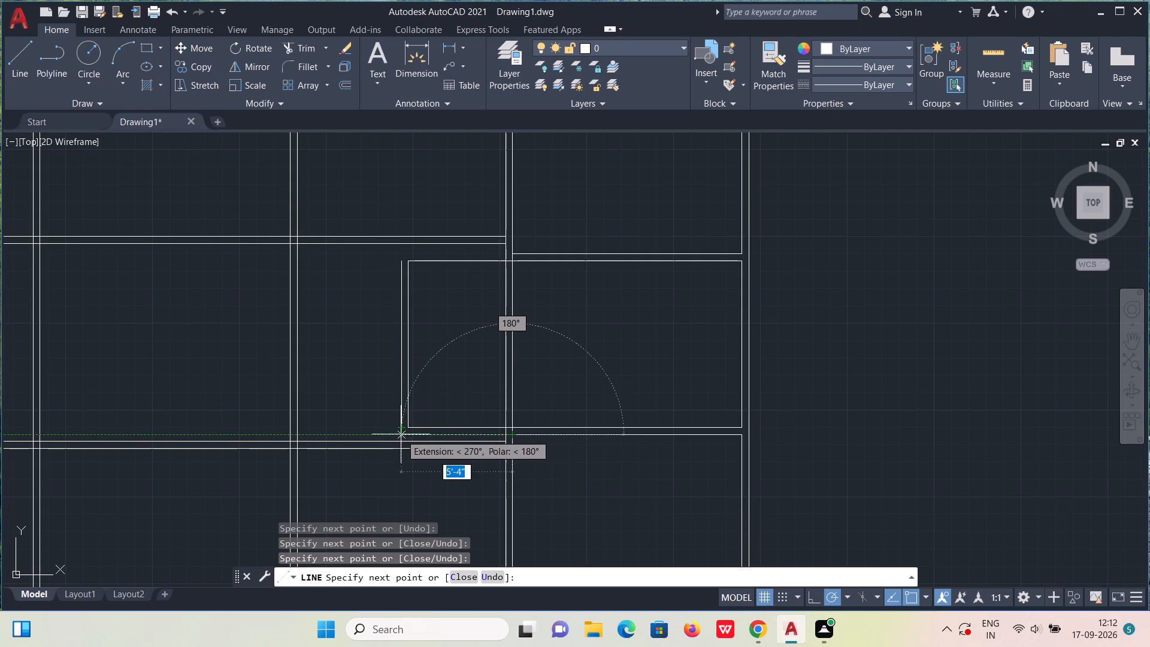
{"action": "left_click", "coordinate": [401, 434]}
{"action": "left_click", "coordinate": [401, 419]}
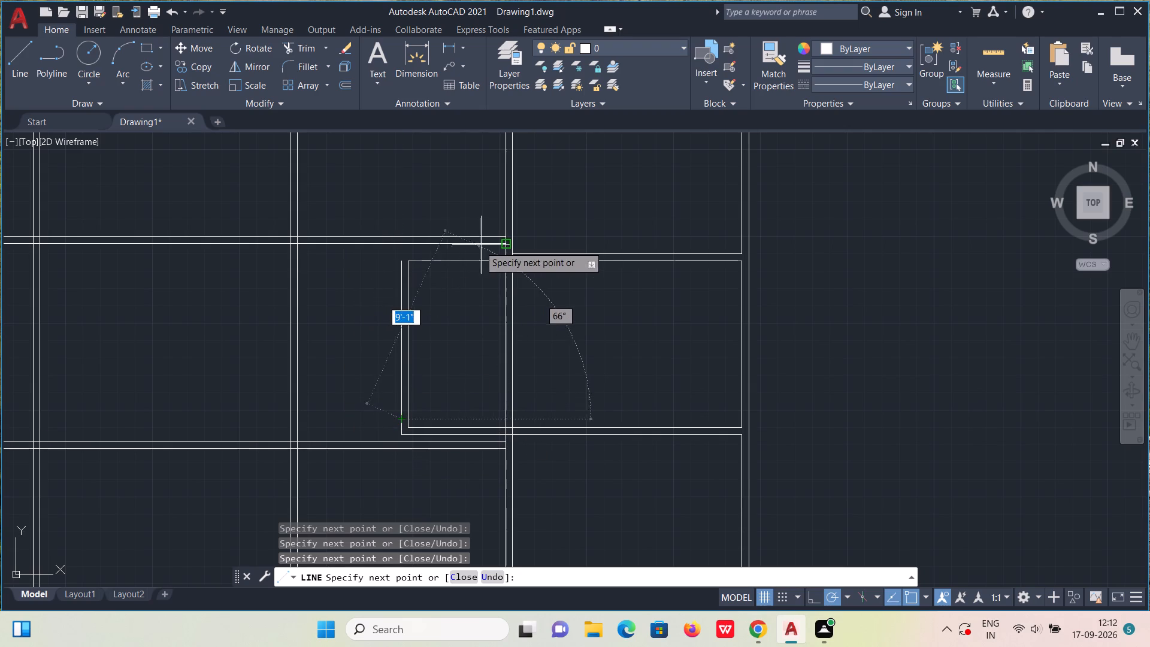
{"action": "left_click", "coordinate": [399, 256]}
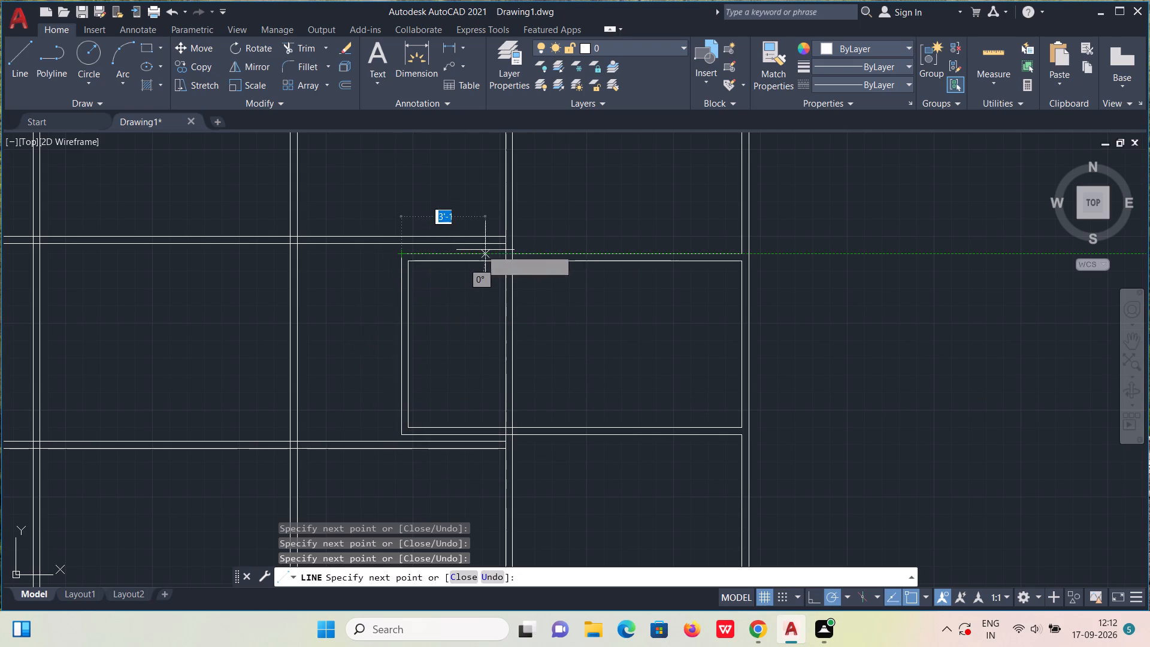
{"action": "left_click", "coordinate": [510, 250]}
{"action": "key", "text": "Escape"}
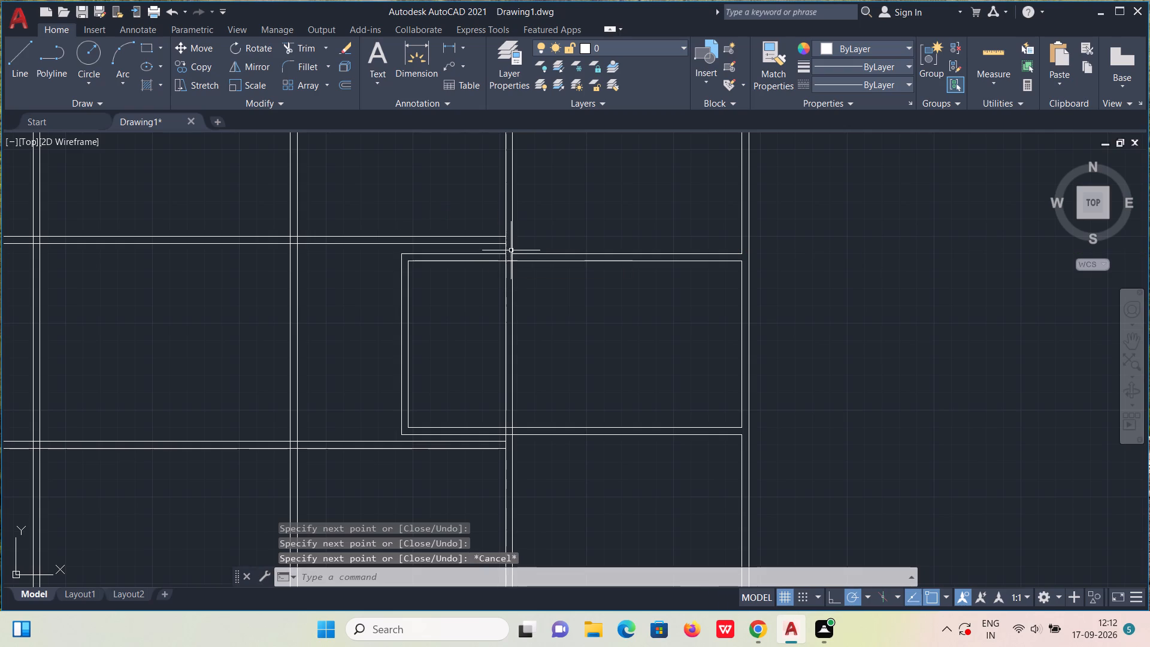
Trim away the inner outline of the new enclosure, including its short stubs inside the adjoining vertical wall, leaving the outer outline.
{"action": "scroll", "coordinate": [528, 289], "scroll_direction": "down", "scroll_amount": 1}
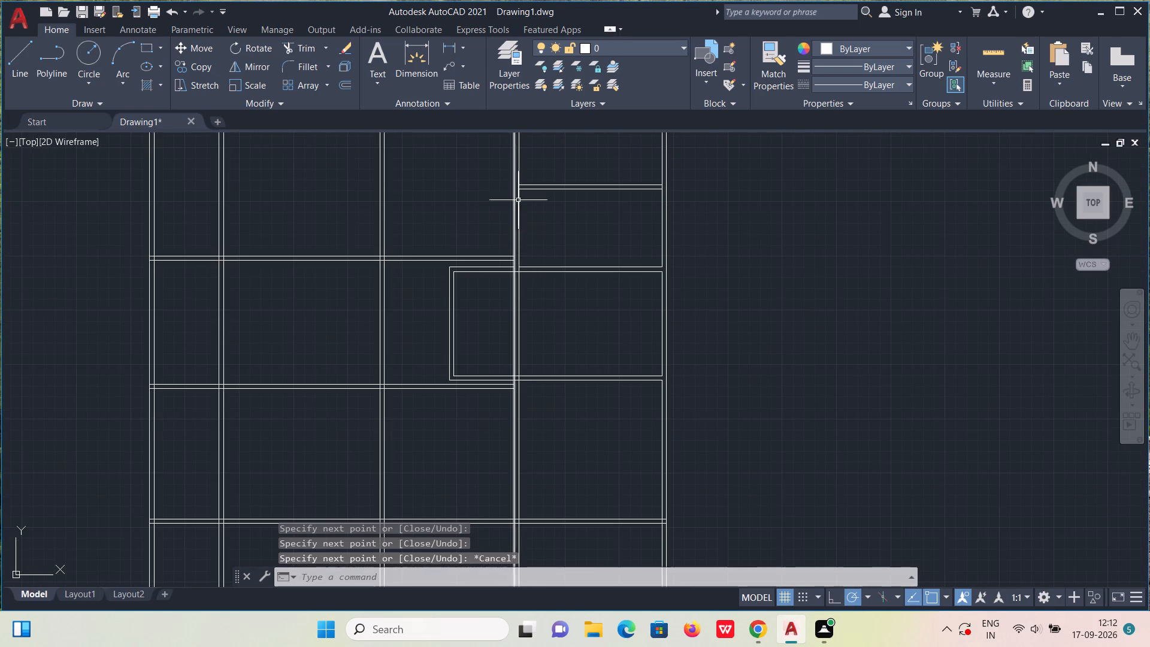
{"action": "scroll", "coordinate": [517, 213], "scroll_direction": "up", "scroll_amount": 1}
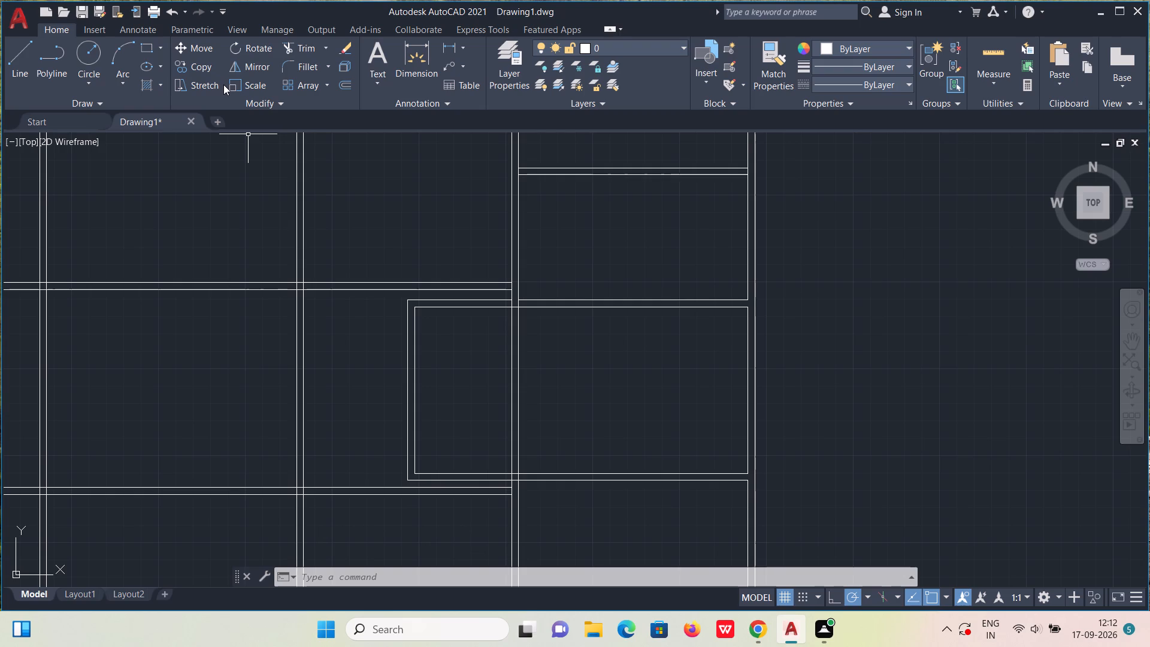
{"action": "left_click", "coordinate": [287, 50]}
{"action": "left_click", "coordinate": [450, 306]}
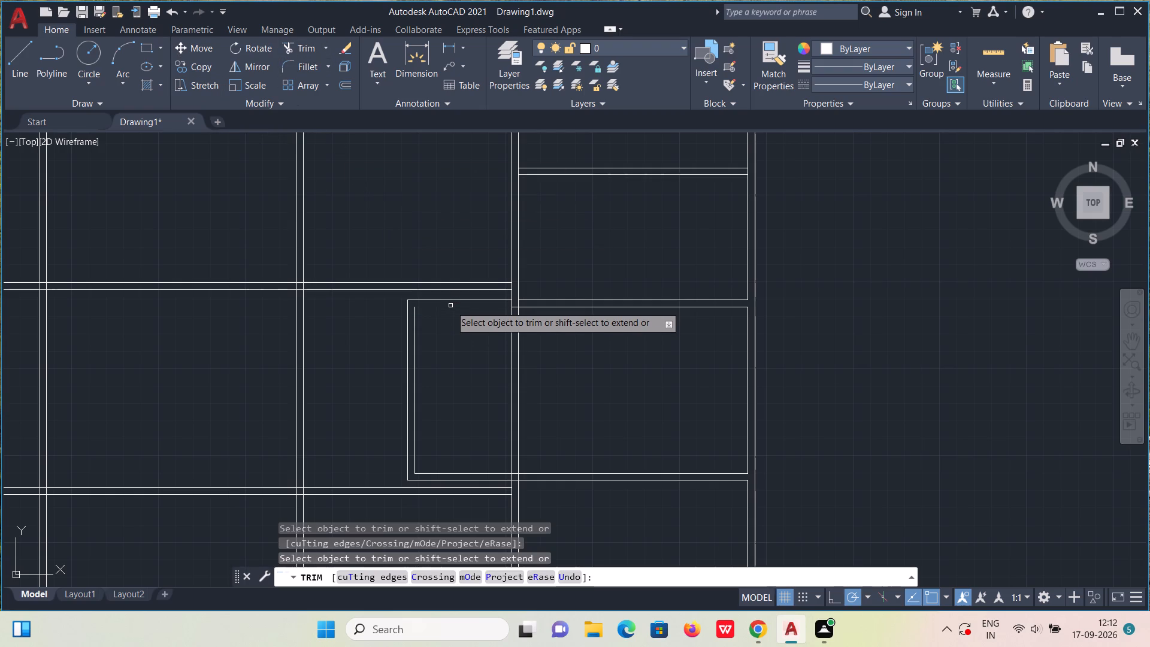
{"action": "left_click", "coordinate": [414, 328]}
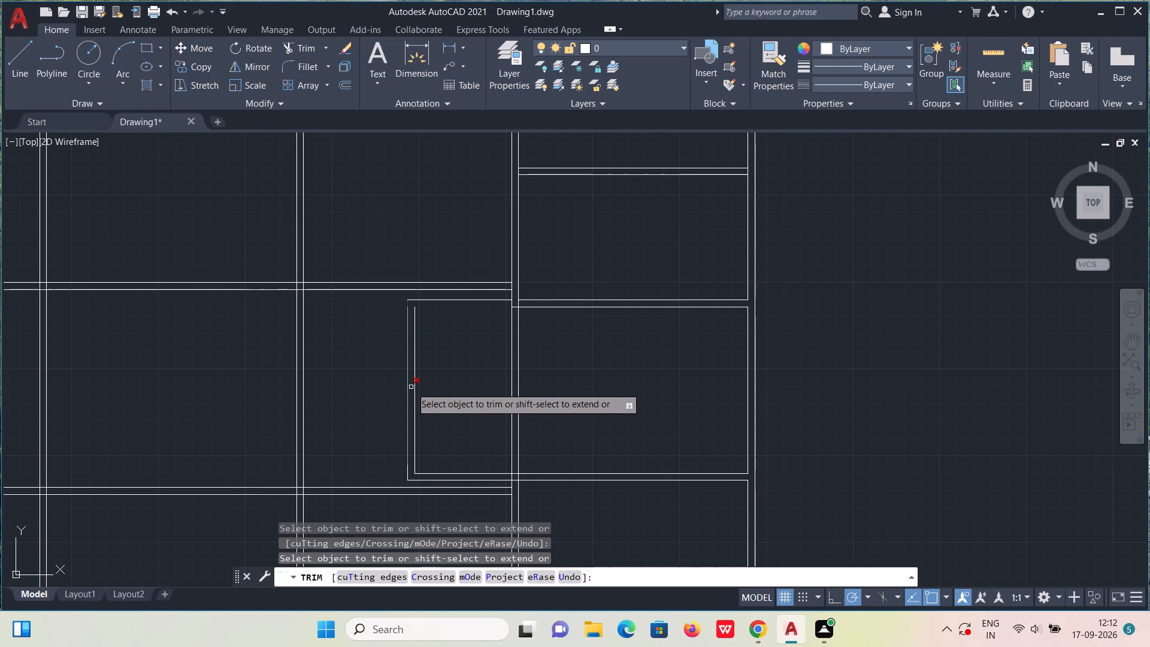
{"action": "left_click", "coordinate": [413, 389]}
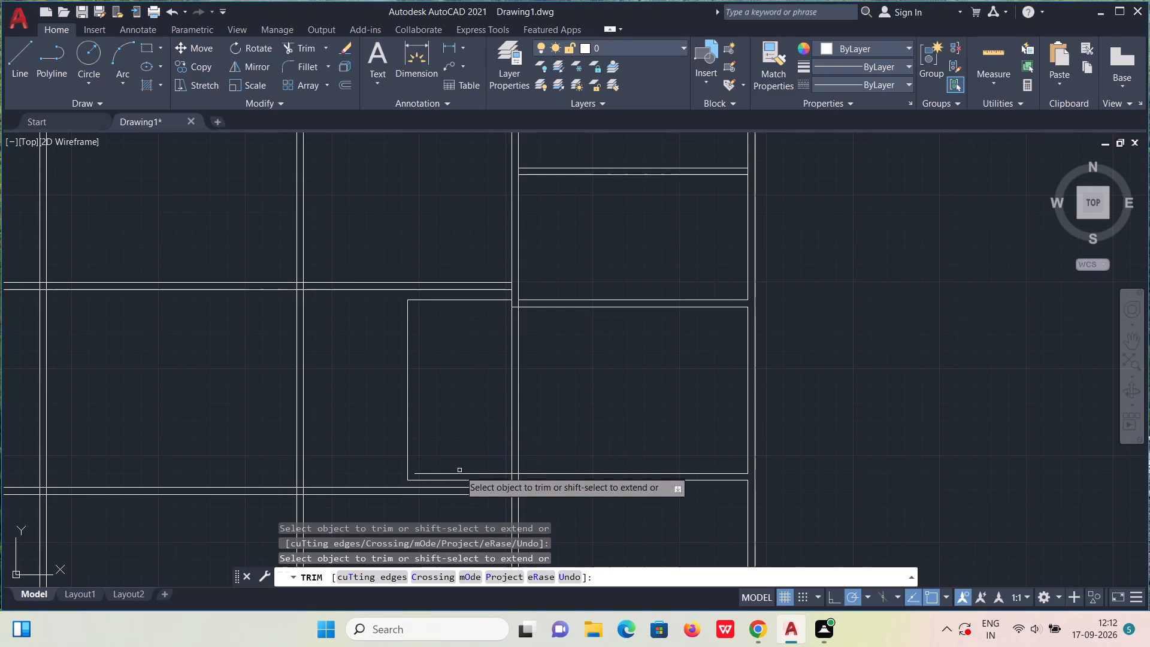
{"action": "left_click", "coordinate": [459, 472]}
{"action": "scroll", "coordinate": [507, 306], "scroll_direction": "up", "scroll_amount": 2}
{"action": "left_click", "coordinate": [517, 307]}
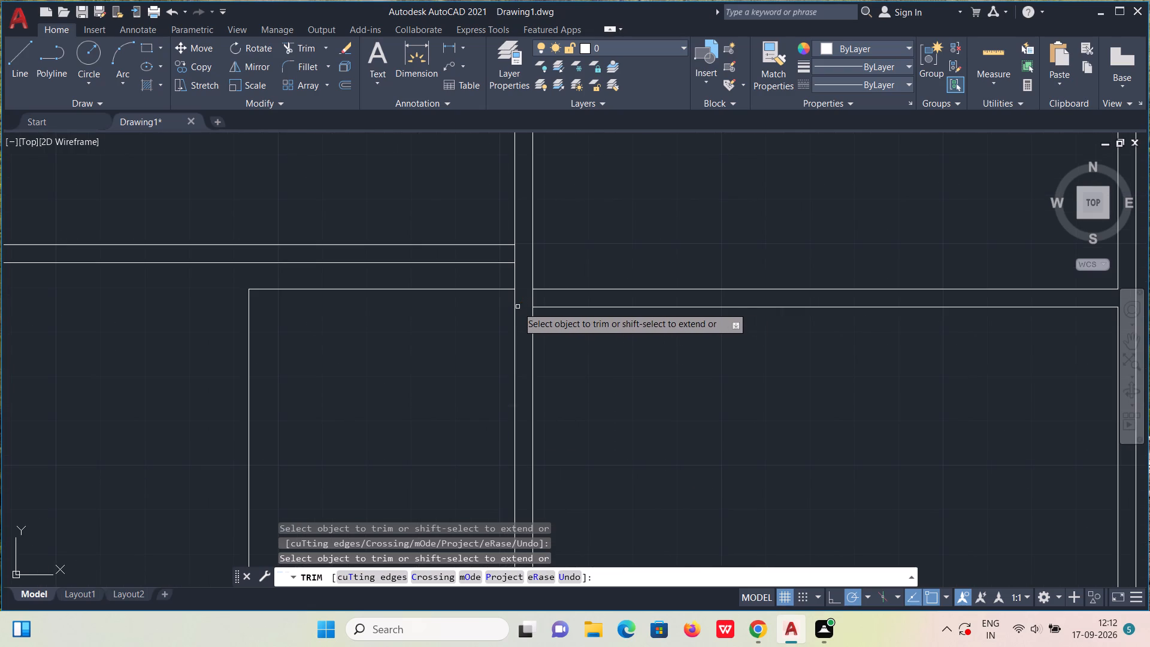
{"action": "scroll", "coordinate": [518, 322], "scroll_direction": "down", "scroll_amount": 2}
{"action": "scroll", "coordinate": [529, 388], "scroll_direction": "up", "scroll_amount": 1}
{"action": "middle_click_drag", "start_coordinate": [529, 388], "coordinate": [506, 309]}
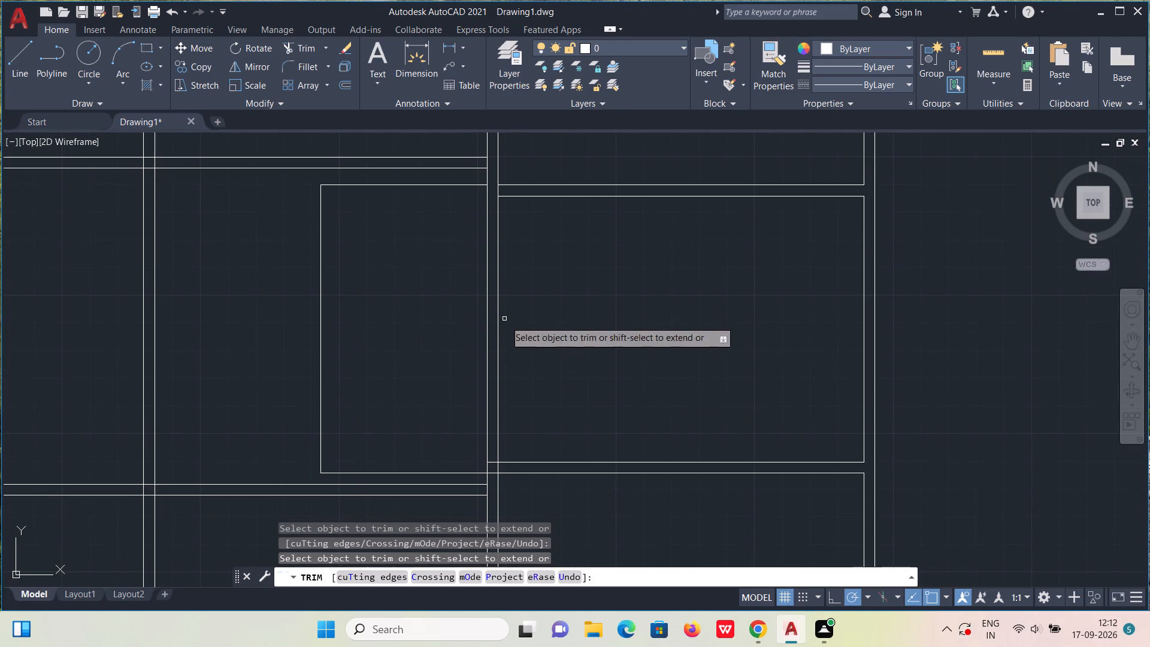
{"action": "left_click", "coordinate": [491, 462]}
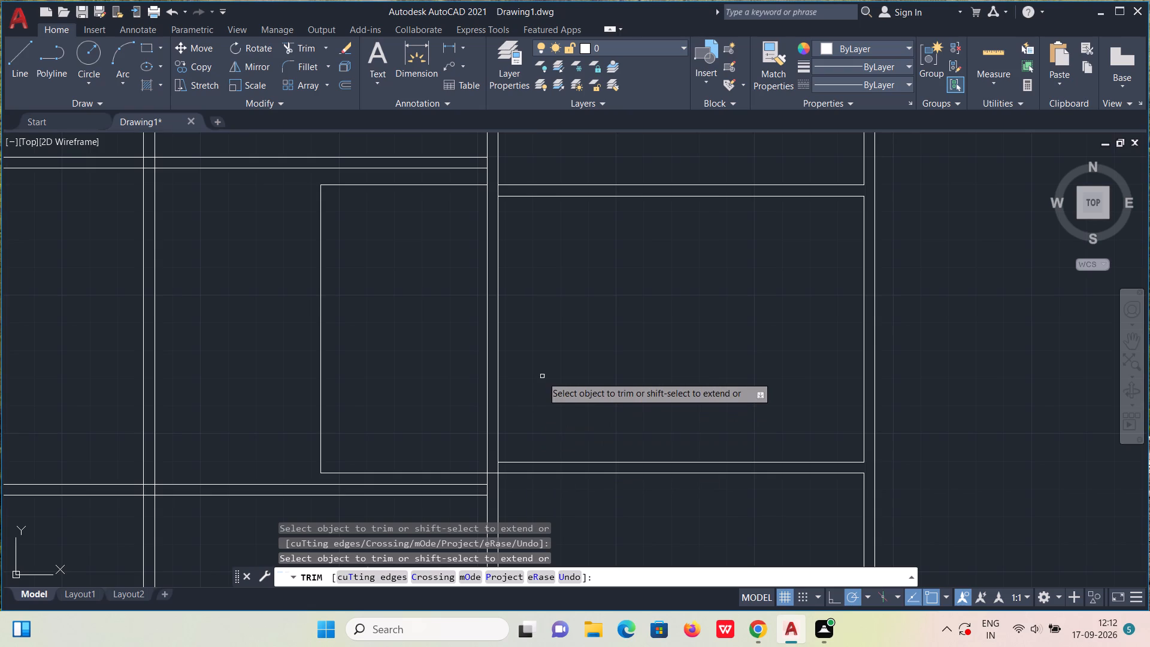
Trim the right line of the vertical wall between the two lowest right-hand partitions.
{"action": "scroll", "coordinate": [543, 374], "scroll_direction": "down", "scroll_amount": 1}
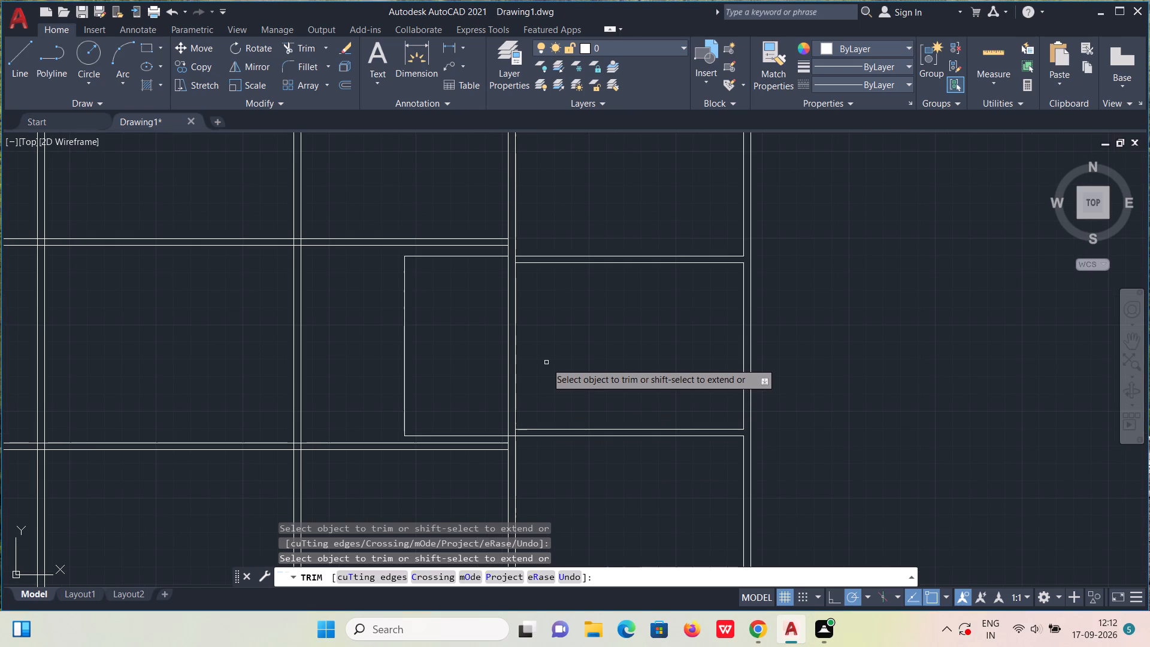
{"action": "middle_click_drag", "start_coordinate": [544, 333], "coordinate": [544, 361]}
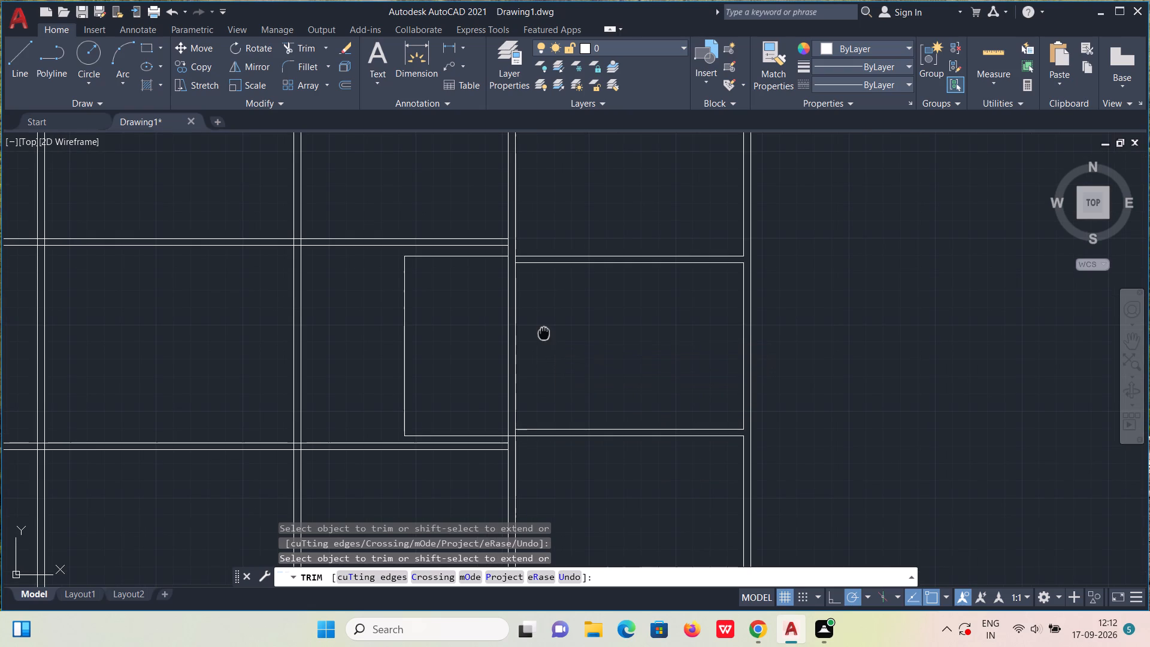
{"action": "middle_click_drag", "start_coordinate": [544, 361], "coordinate": [544, 400]}
{"action": "left_click", "coordinate": [516, 389]}
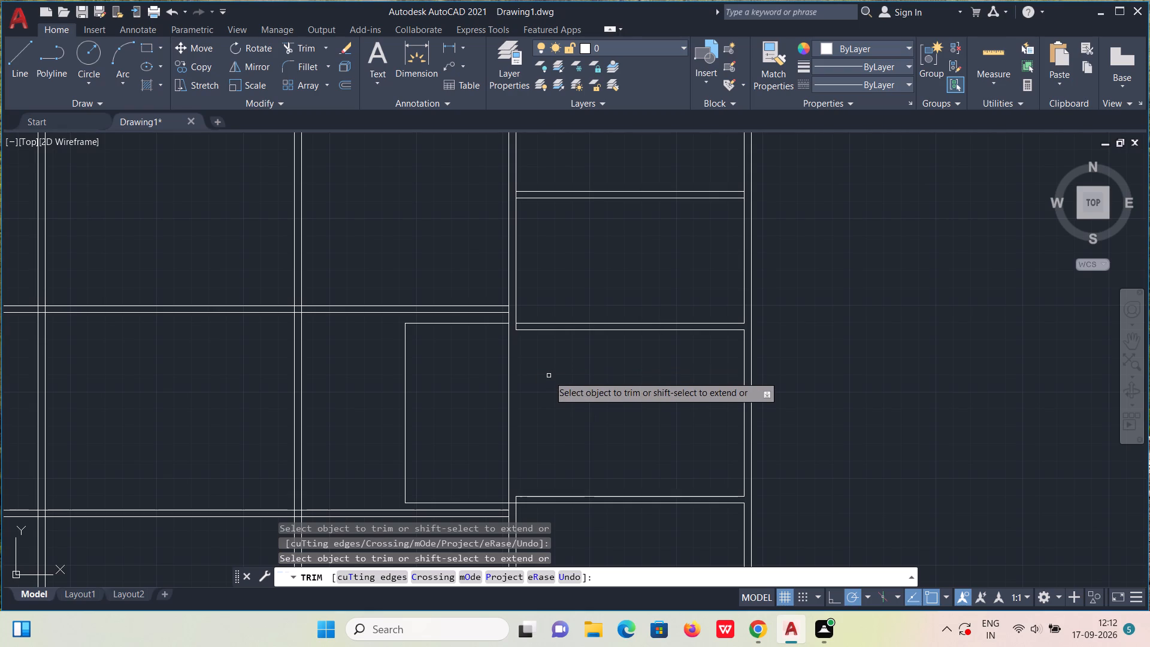
{"action": "key", "text": "l"}
{"action": "key", "text": "Escape"}
Draw a connected line with 4" ends from the upper partition's lower edge, down the vertical wall's left line, to the lower partition's upper edge.
{"action": "key", "text": "l"}
{"action": "key", "text": "Return"}
{"action": "scroll", "coordinate": [534, 354], "scroll_direction": "up", "scroll_amount": 2}
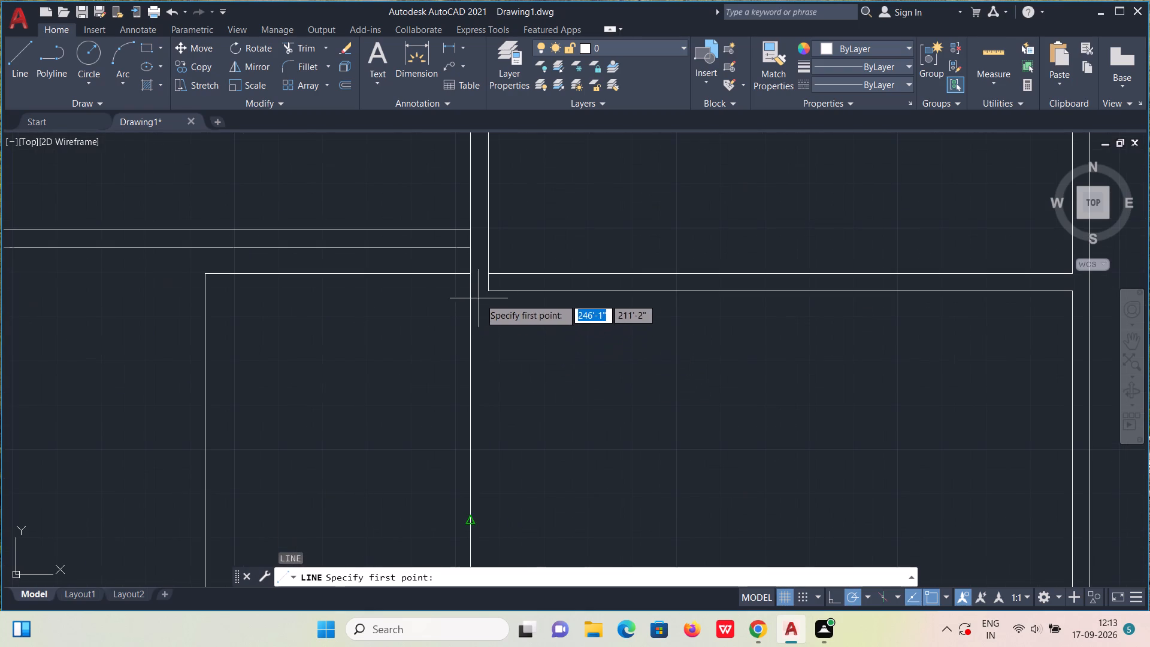
{"action": "left_click", "coordinate": [489, 292]}
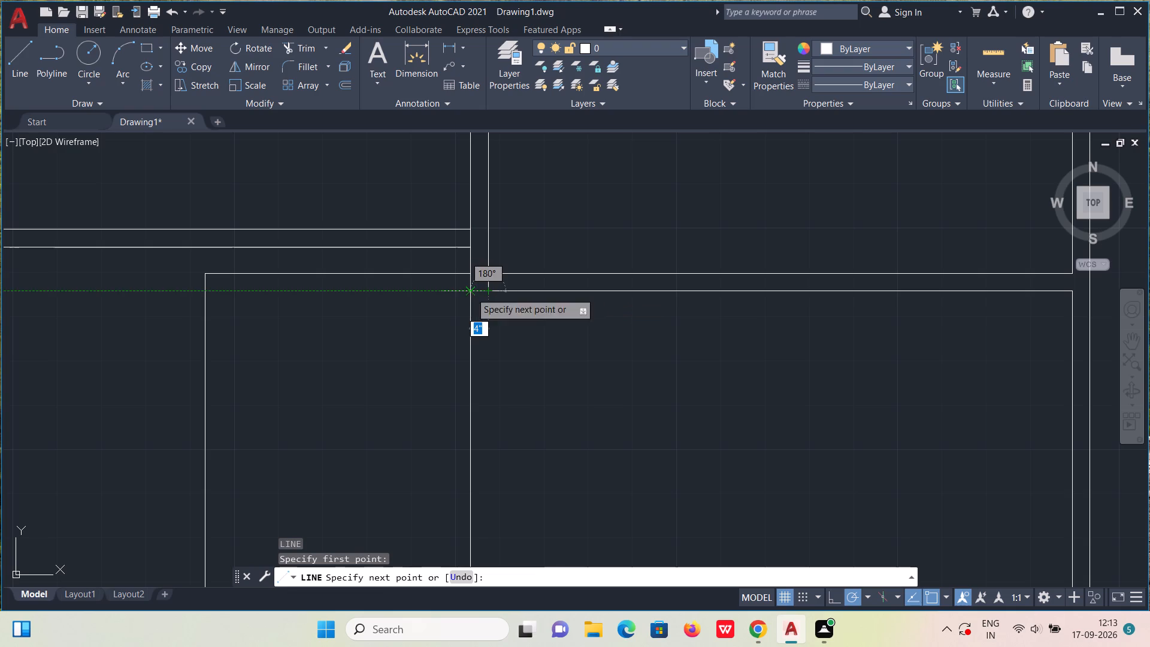
{"action": "left_click", "coordinate": [471, 292]}
{"action": "scroll", "coordinate": [471, 292], "scroll_direction": "down", "scroll_amount": 4}
{"action": "scroll", "coordinate": [468, 352], "scroll_direction": "up", "scroll_amount": 4}
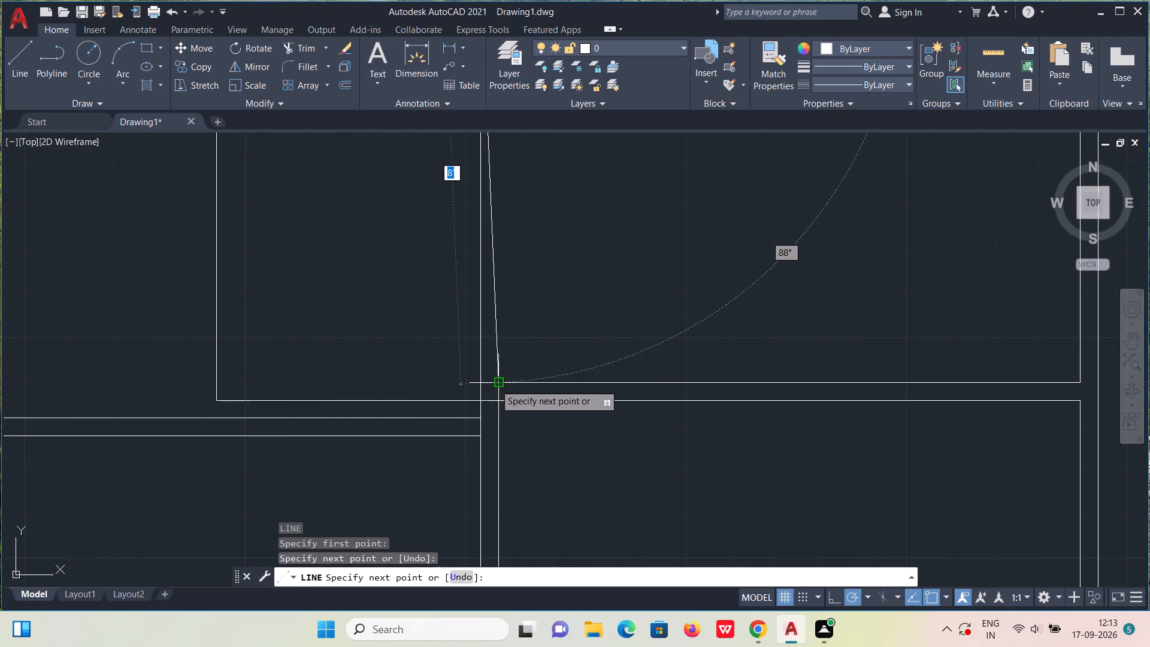
{"action": "left_click", "coordinate": [480, 382]}
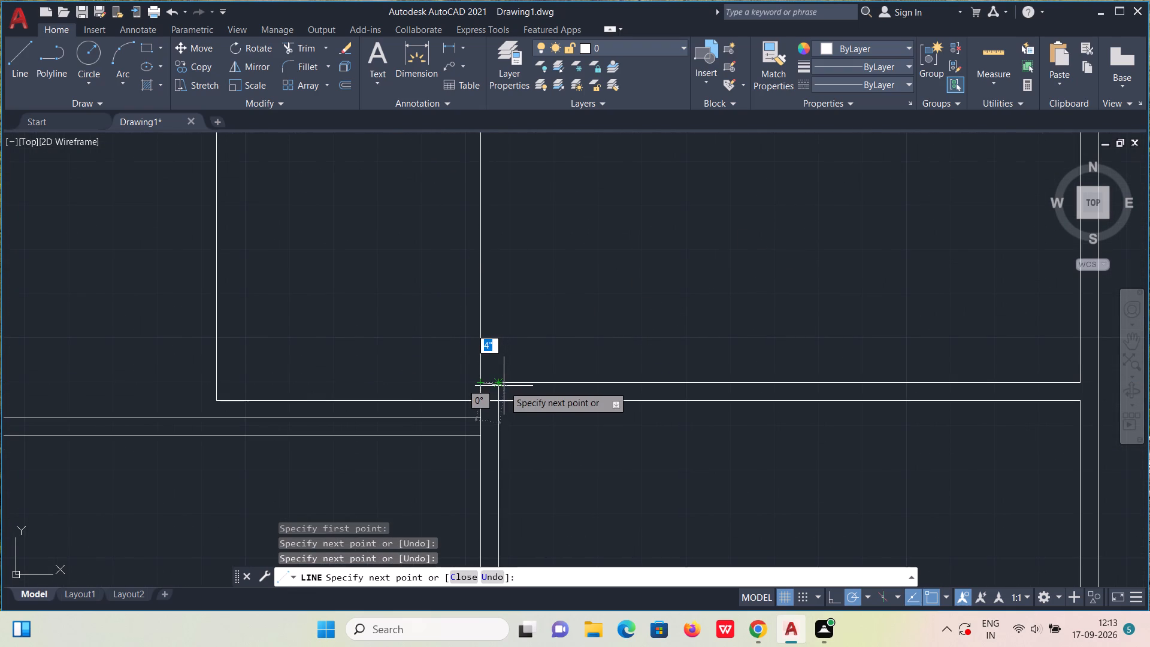
{"action": "left_click", "coordinate": [501, 384]}
{"action": "key", "text": "Escape"}
{"action": "scroll", "coordinate": [500, 383], "scroll_direction": "down", "scroll_amount": 2}
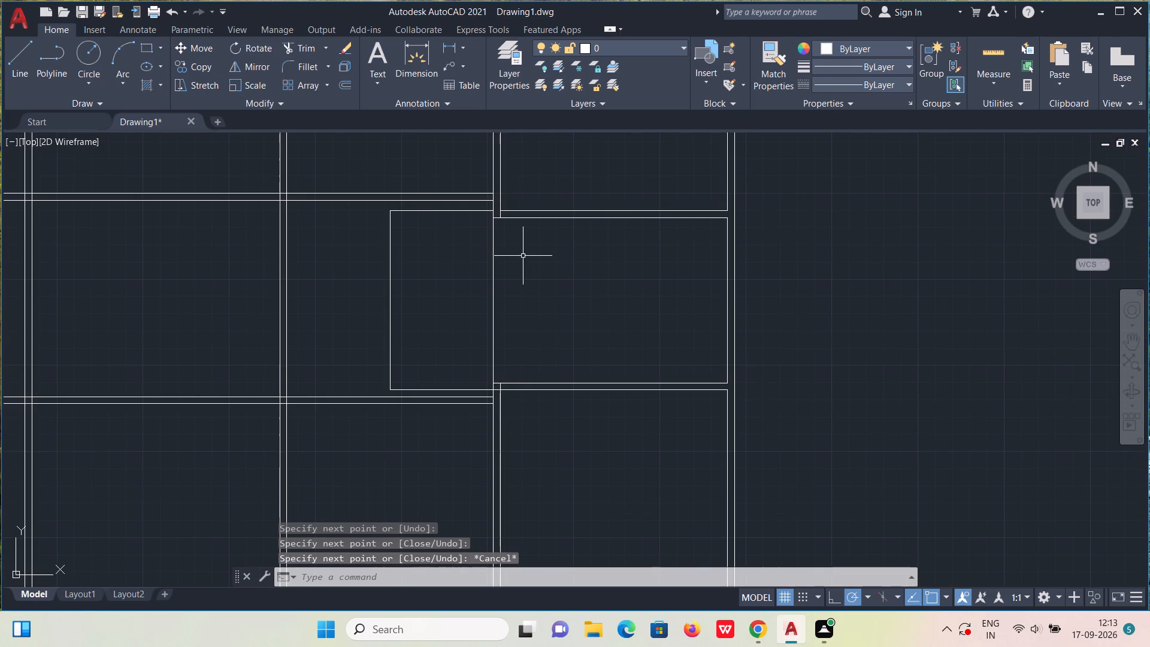
Trim the leftover 4" stubs where the right-hand room's upper and lower partitions meet the vertical wall.
{"action": "left_click", "coordinate": [302, 47]}
{"action": "scroll", "coordinate": [470, 158], "scroll_direction": "up", "scroll_amount": 2}
{"action": "scroll", "coordinate": [564, 256], "scroll_direction": "up", "scroll_amount": 1}
{"action": "left_click", "coordinate": [533, 326]}
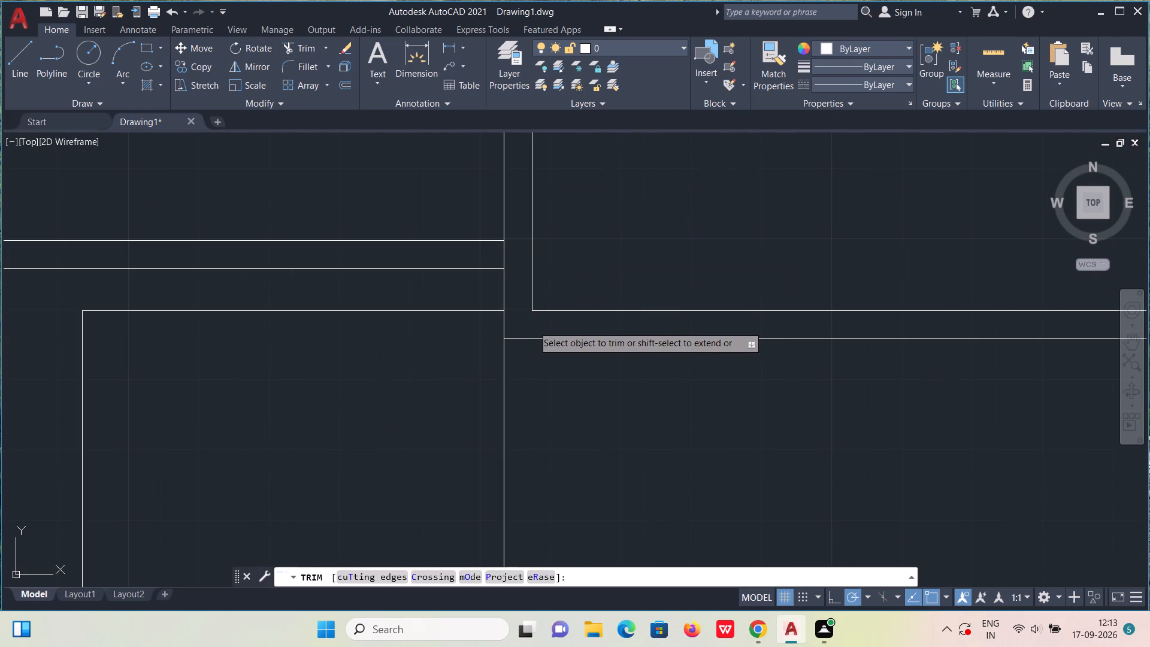
{"action": "scroll", "coordinate": [536, 337], "scroll_direction": "down", "scroll_amount": 3}
{"action": "middle_click_drag", "start_coordinate": [596, 389], "coordinate": [537, 167]}
{"action": "scroll", "coordinate": [527, 343], "scroll_direction": "up", "scroll_amount": 3}
{"action": "middle_click_drag", "start_coordinate": [520, 325], "coordinate": [522, 326]}
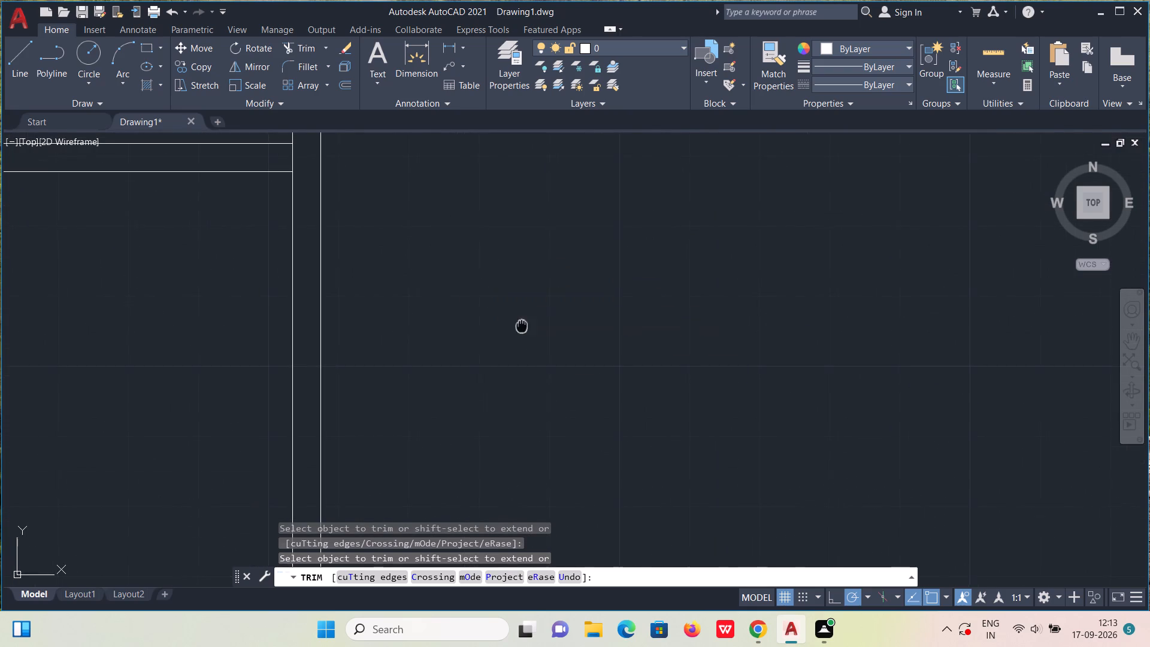
{"action": "middle_click_drag", "start_coordinate": [522, 326], "coordinate": [816, 483]}
{"action": "left_click", "coordinate": [616, 260]}
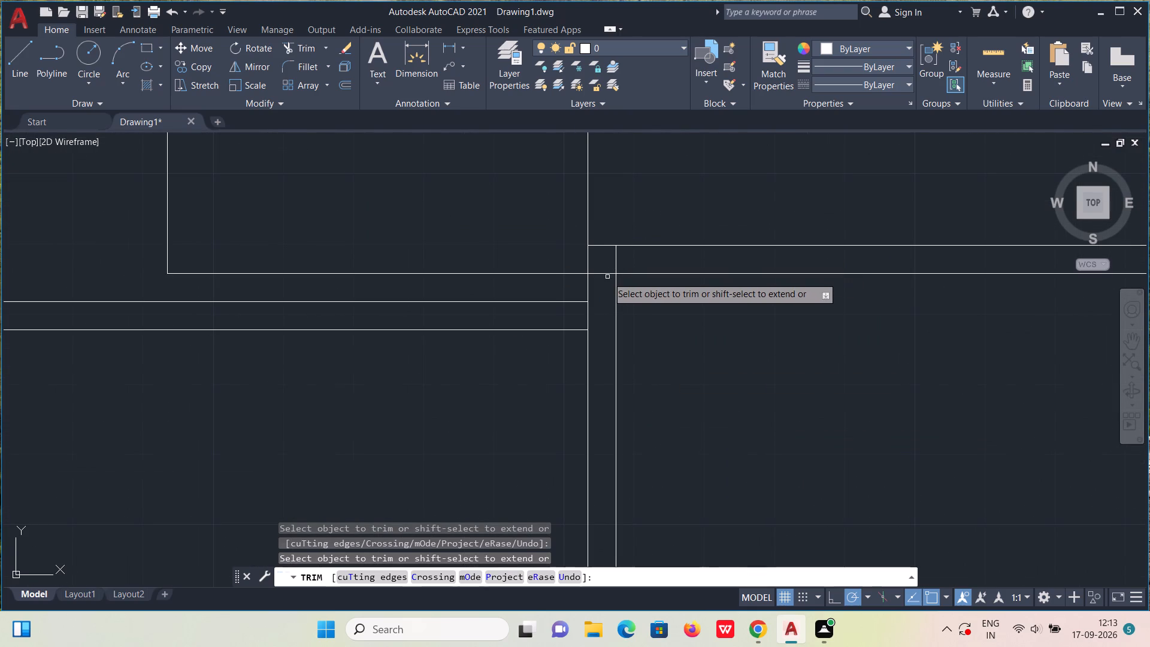
{"action": "left_click", "coordinate": [606, 276]}
{"action": "left_click", "coordinate": [619, 259]}
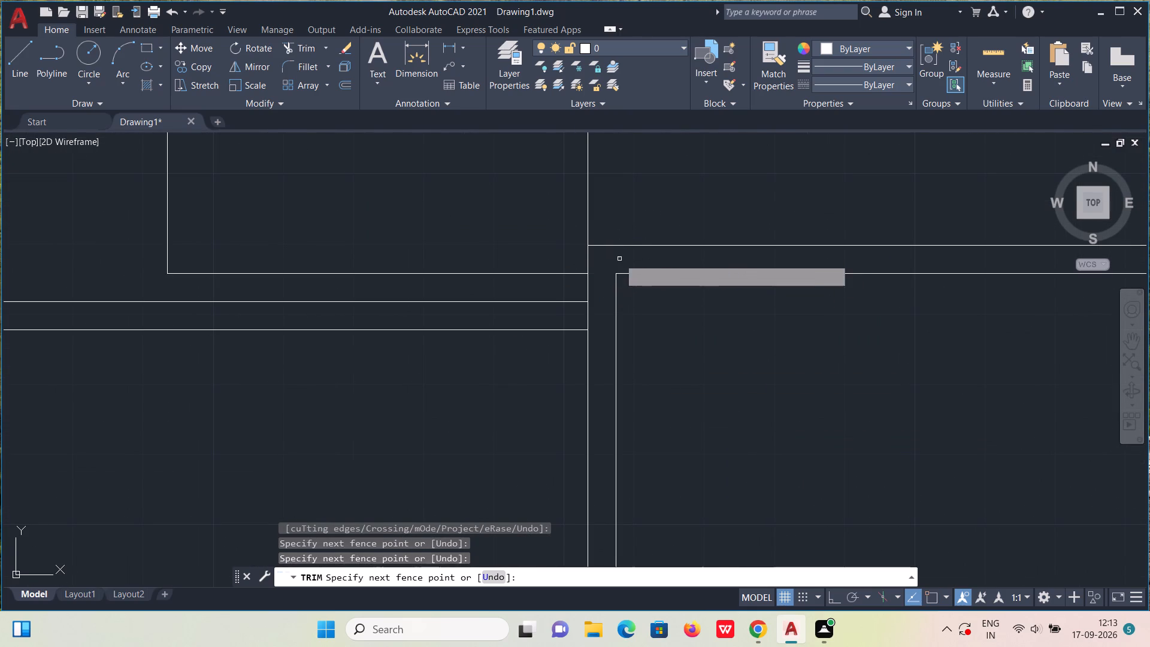
{"action": "scroll", "coordinate": [620, 268], "scroll_direction": "down", "scroll_amount": 2}
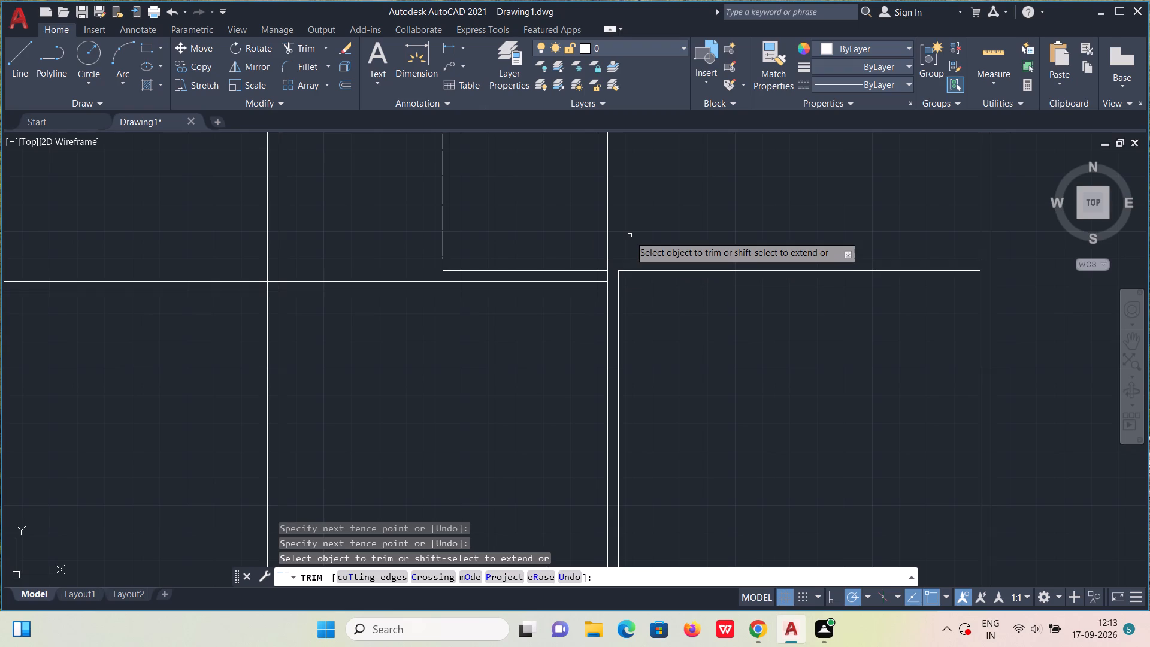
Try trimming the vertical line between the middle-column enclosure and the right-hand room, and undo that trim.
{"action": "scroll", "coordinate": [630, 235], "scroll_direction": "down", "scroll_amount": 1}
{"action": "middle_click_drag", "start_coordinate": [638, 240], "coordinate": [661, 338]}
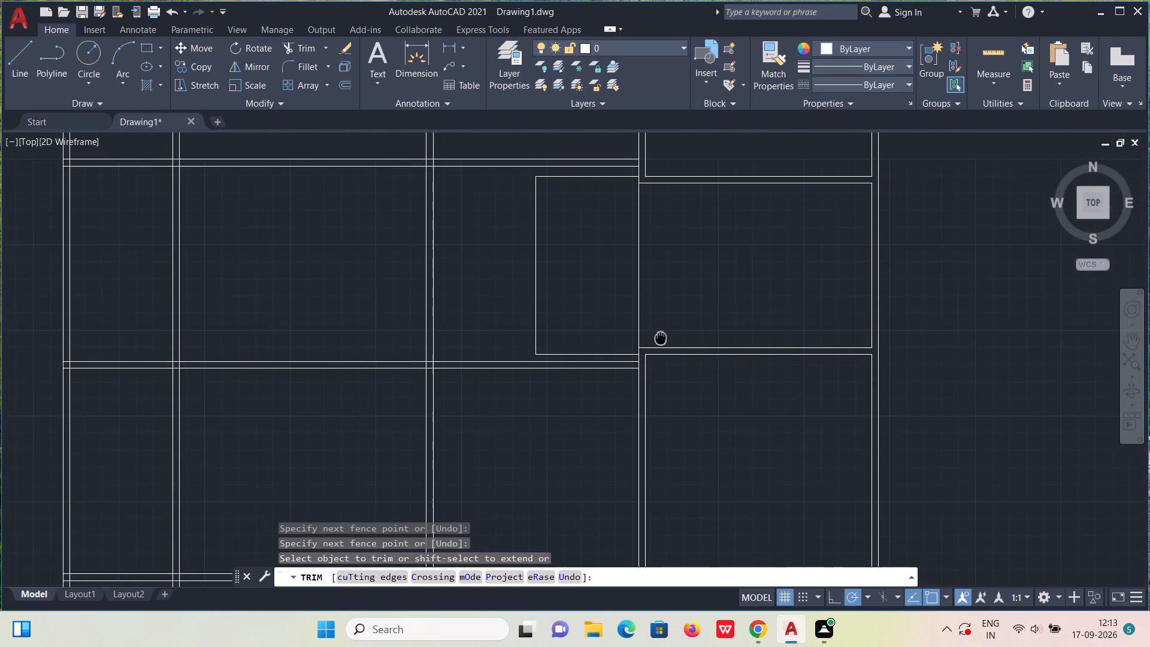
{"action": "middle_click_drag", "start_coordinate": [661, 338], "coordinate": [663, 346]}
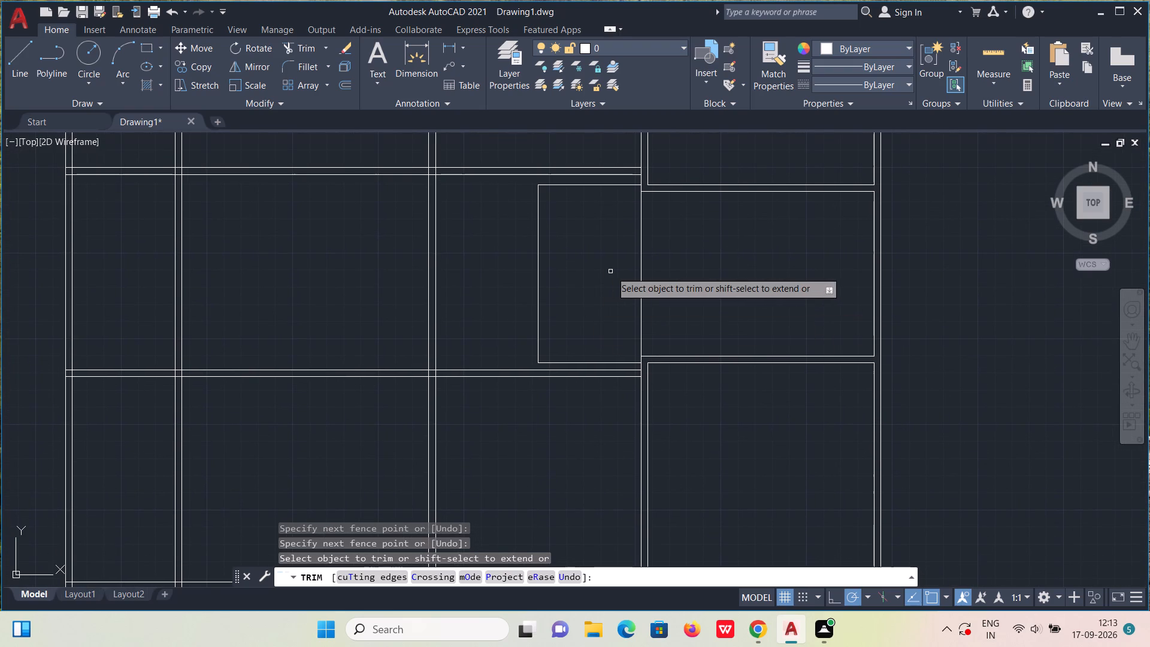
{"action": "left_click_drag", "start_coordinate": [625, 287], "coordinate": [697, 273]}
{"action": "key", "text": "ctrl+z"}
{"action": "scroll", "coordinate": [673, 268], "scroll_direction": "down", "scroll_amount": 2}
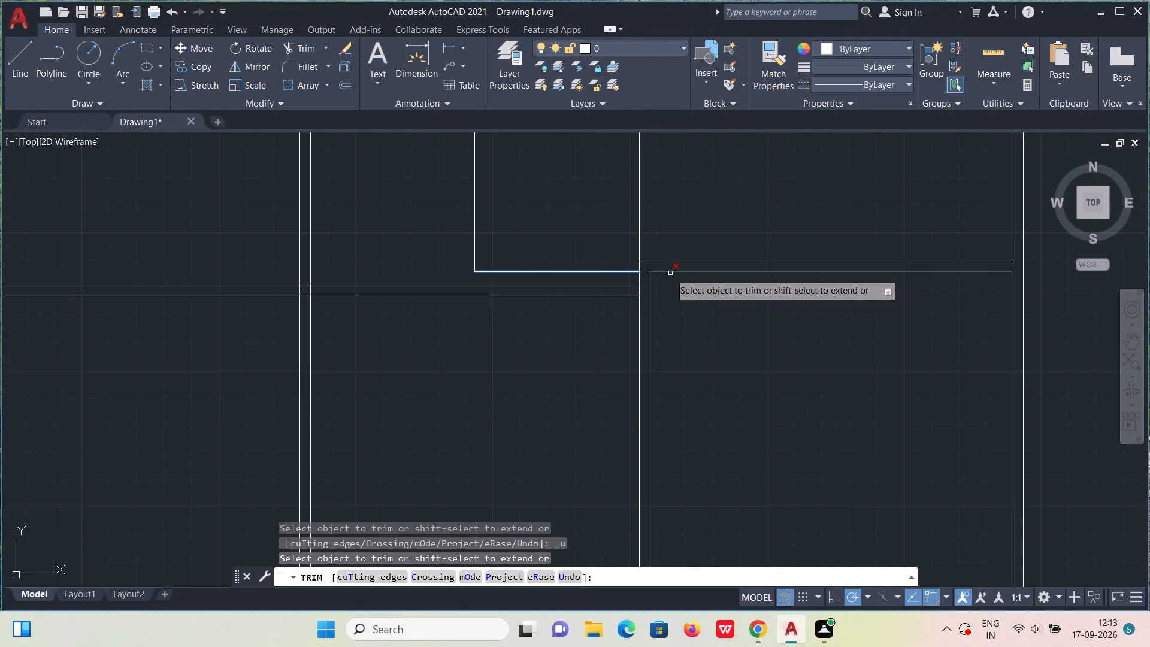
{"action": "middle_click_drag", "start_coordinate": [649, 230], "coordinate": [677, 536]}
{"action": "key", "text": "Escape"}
Review the whole floor plan's wall layout, from the reshaped right-hand room across to the left-hand column.
{"action": "scroll", "coordinate": [630, 405], "scroll_direction": "down", "scroll_amount": 4}
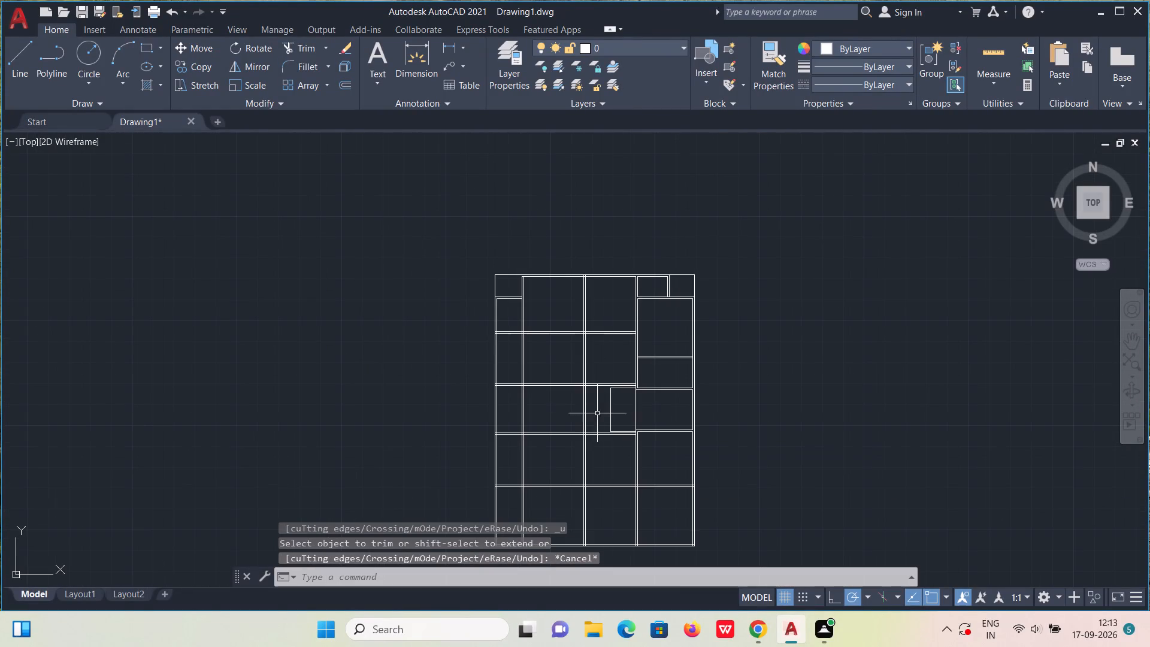
{"action": "scroll", "coordinate": [613, 413], "scroll_direction": "up", "scroll_amount": 3}
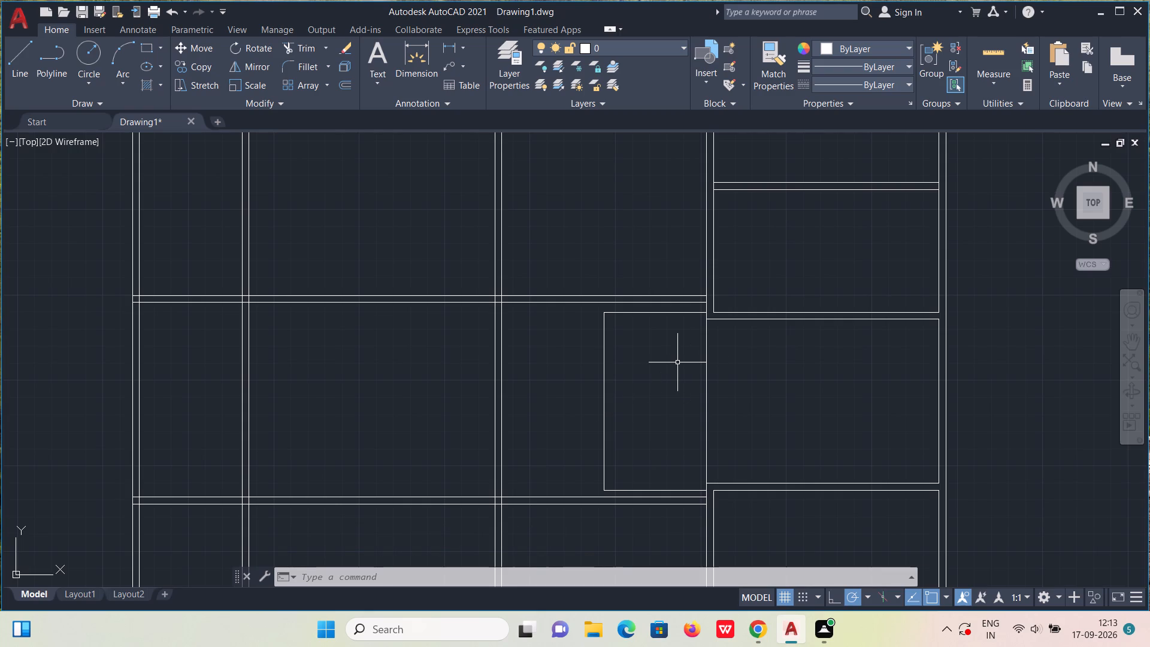
{"action": "scroll", "coordinate": [650, 307], "scroll_direction": "down", "scroll_amount": 2}
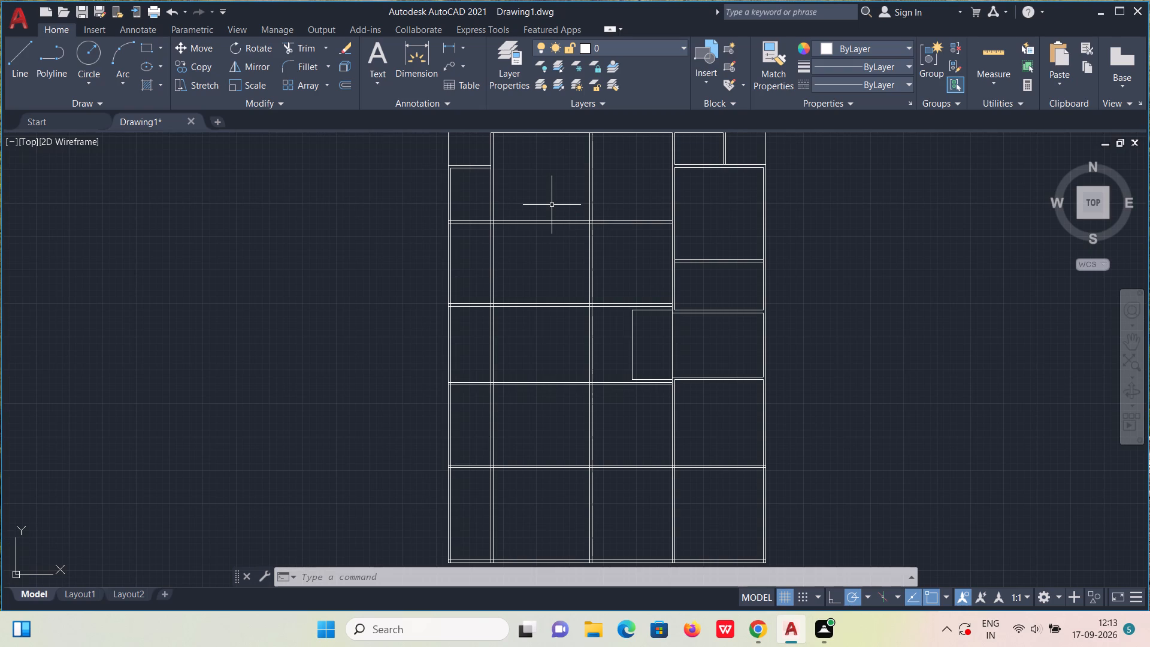
{"action": "scroll", "coordinate": [551, 205], "scroll_direction": "down", "scroll_amount": 2}
{"action": "scroll", "coordinate": [527, 301], "scroll_direction": "up", "scroll_amount": 1}
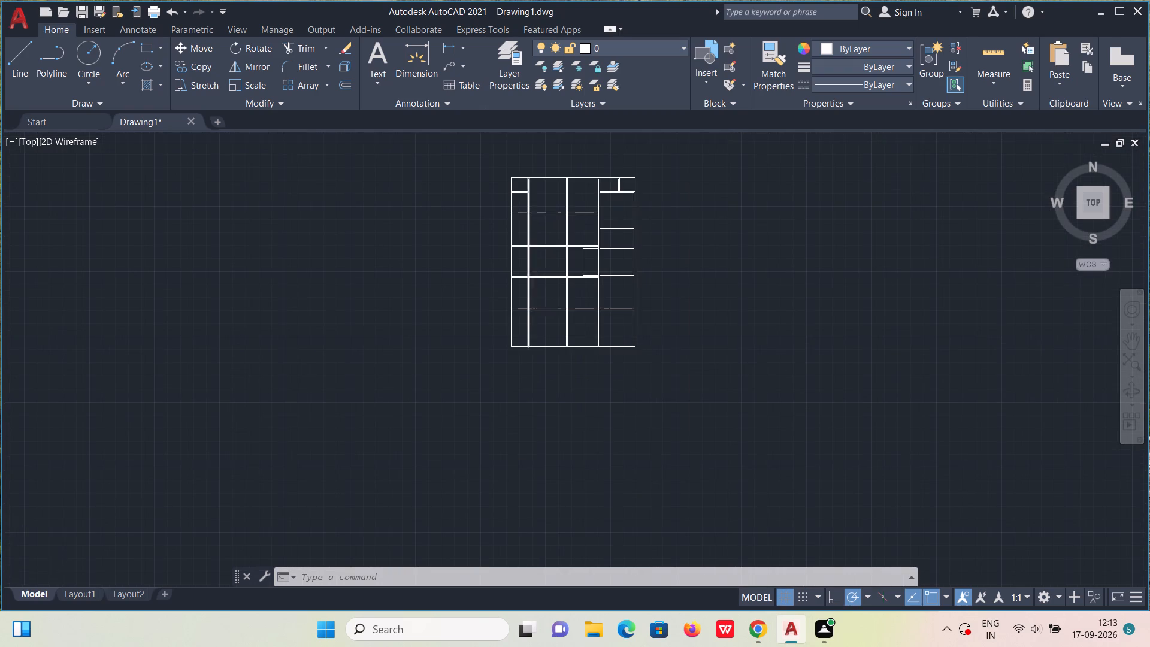
{"action": "middle_click_drag", "start_coordinate": [667, 206], "coordinate": [713, 362]}
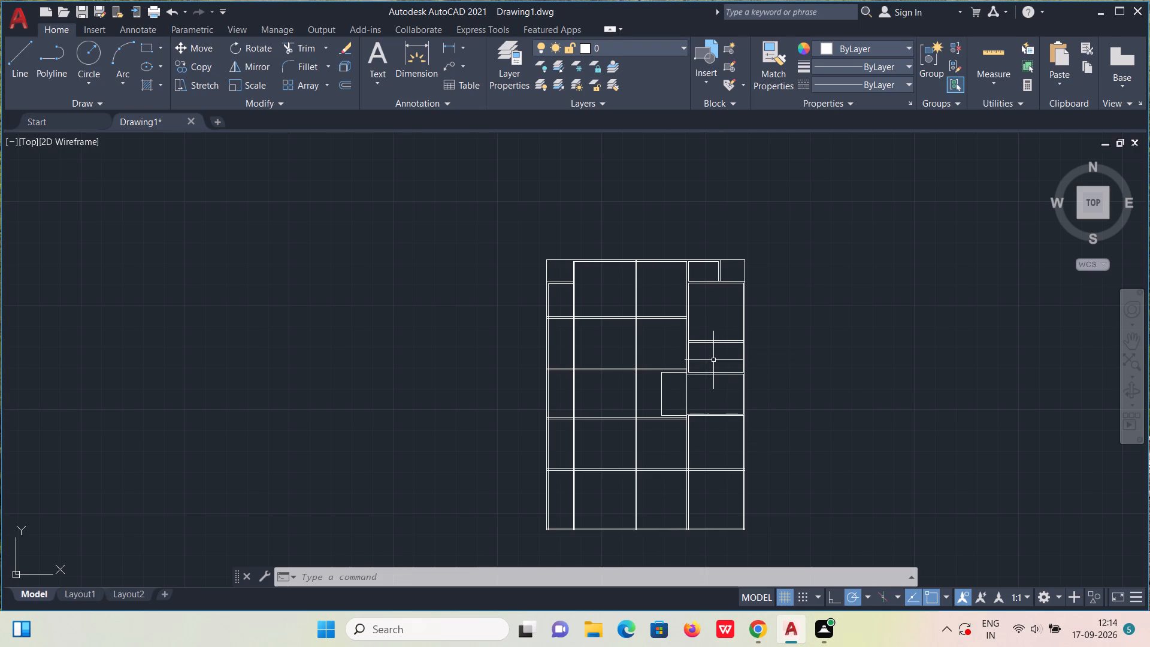
{"action": "scroll", "coordinate": [565, 358], "scroll_direction": "up", "scroll_amount": 2}
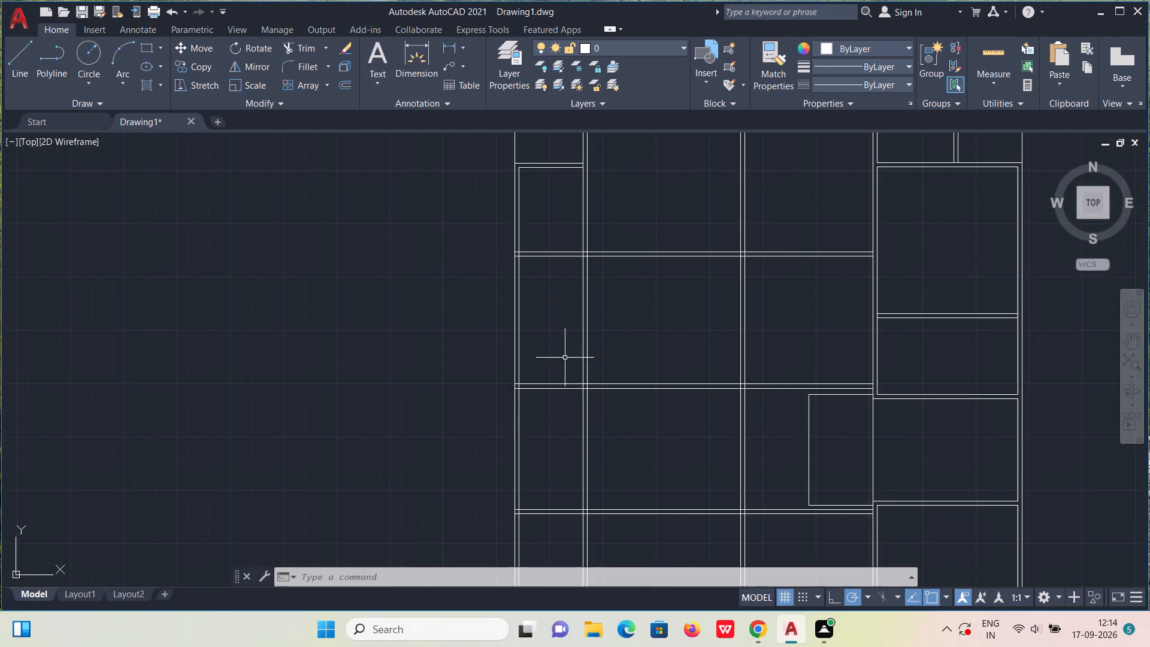
{"action": "scroll", "coordinate": [595, 380], "scroll_direction": "down", "scroll_amount": 1}
{"action": "middle_click_drag", "start_coordinate": [622, 399], "coordinate": [582, 397]}
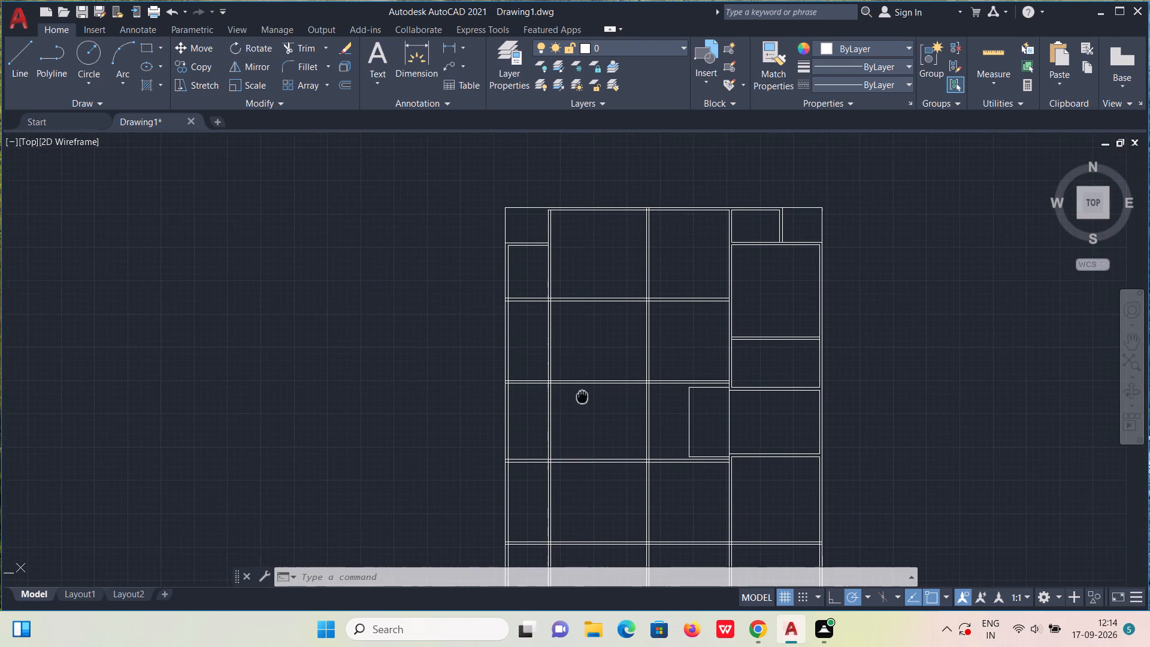
{"action": "middle_click_drag", "start_coordinate": [582, 397], "coordinate": [582, 437]}
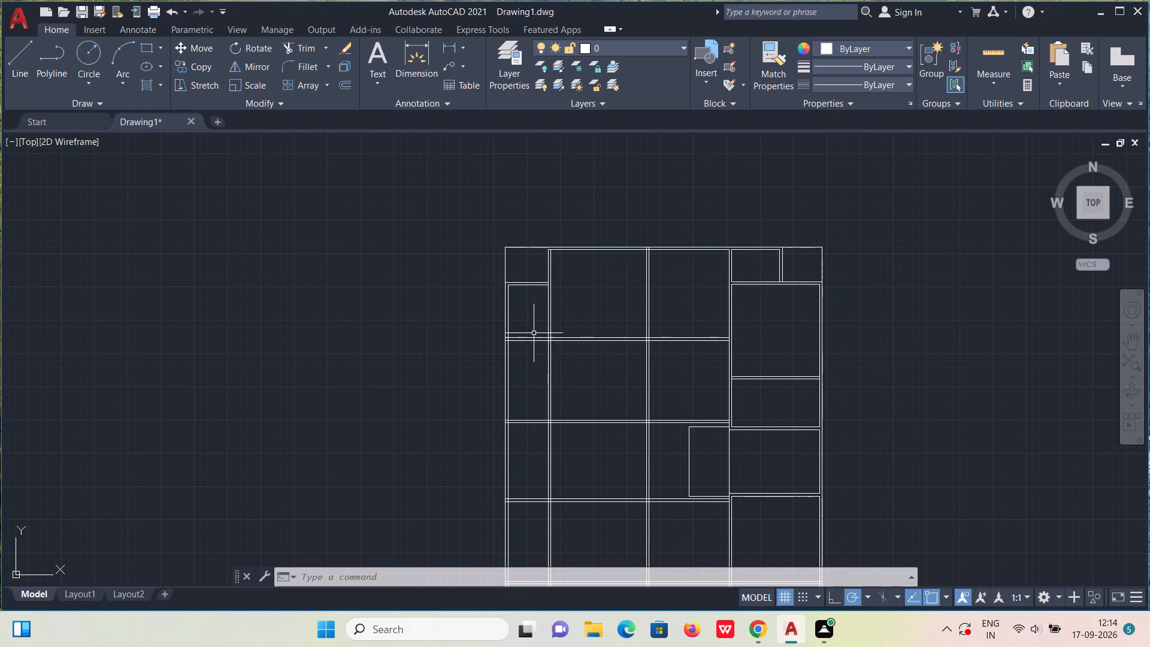
Trim the overlapping lines where the left column's second partition from the top meets the outer left wall and the adjacent inner vertical wall.
{"action": "scroll", "coordinate": [538, 329], "scroll_direction": "up", "scroll_amount": 4}
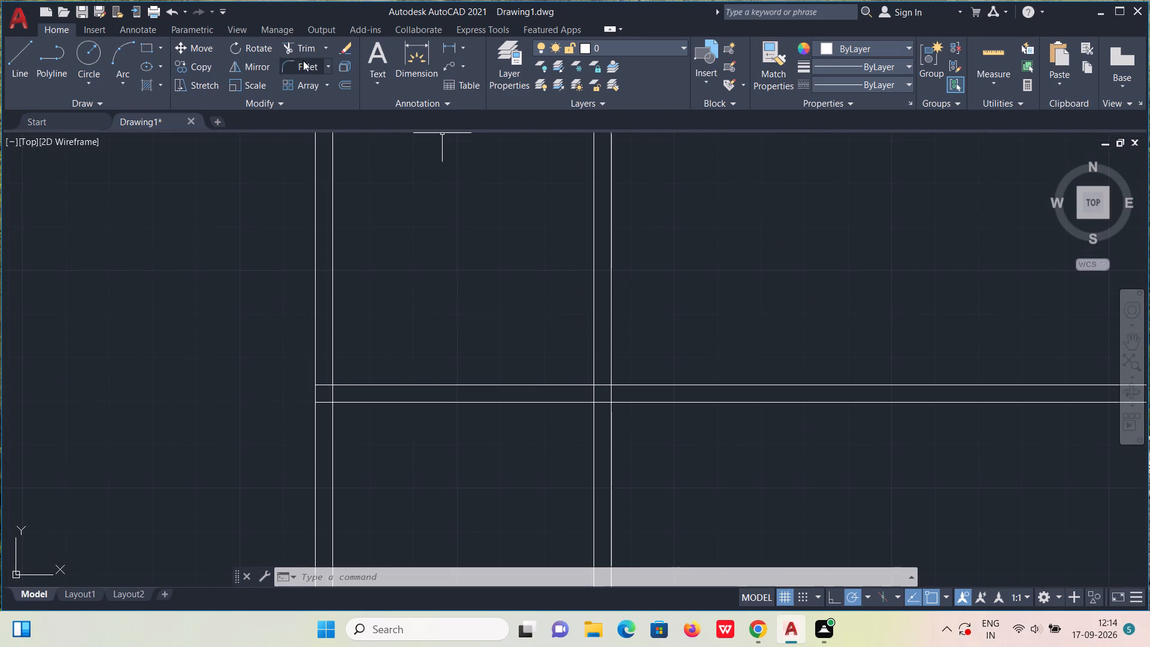
{"action": "left_click", "coordinate": [304, 52]}
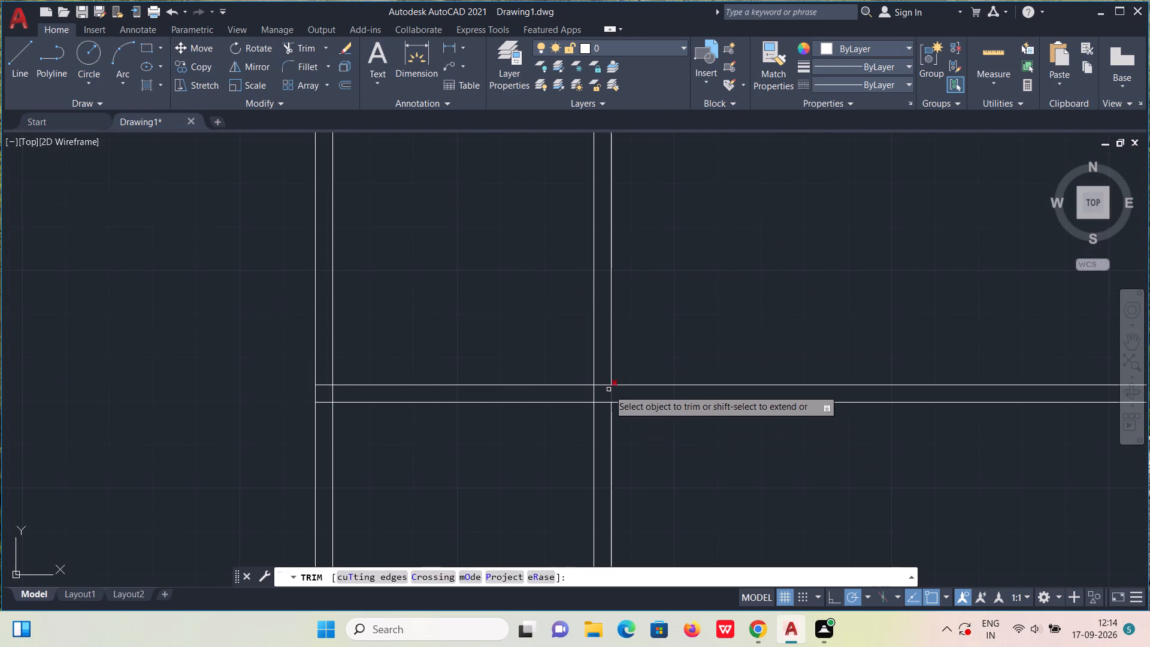
{"action": "left_click", "coordinate": [604, 385]}
{"action": "left_click", "coordinate": [604, 403]}
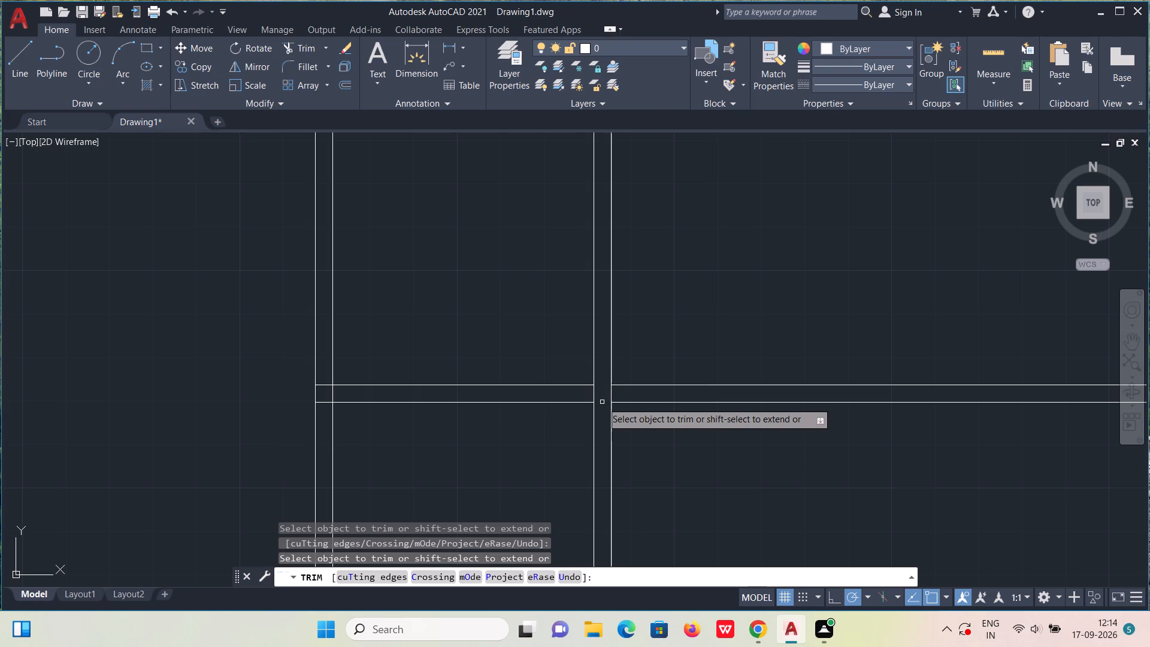
{"action": "left_click", "coordinate": [594, 395]}
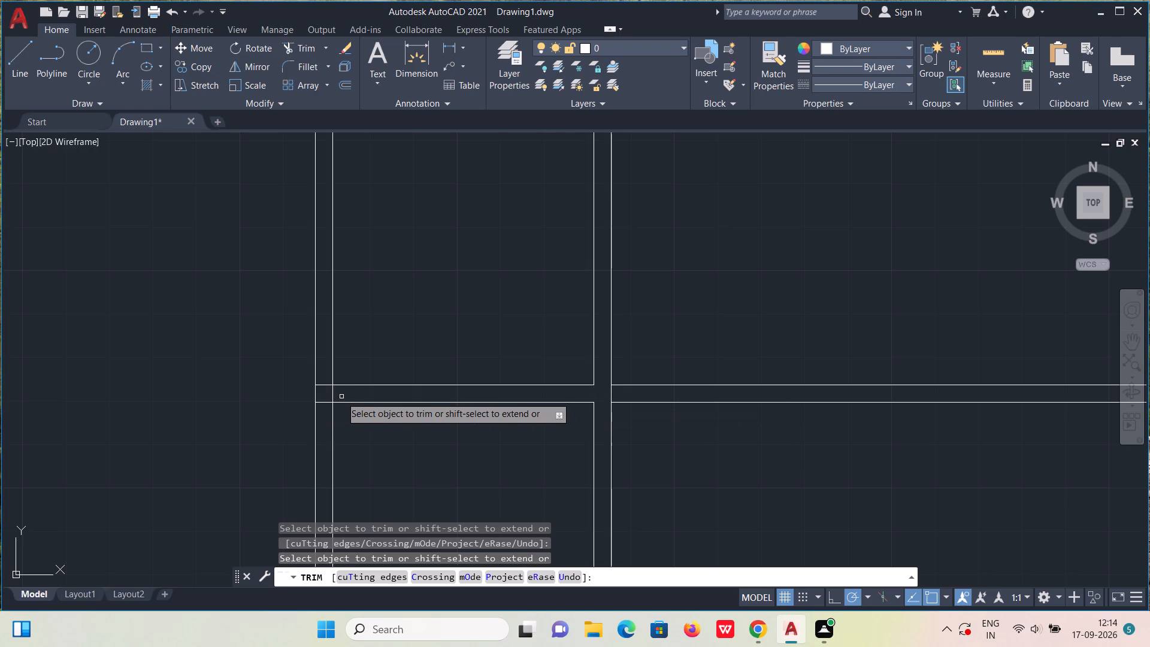
{"action": "left_click", "coordinate": [332, 397]}
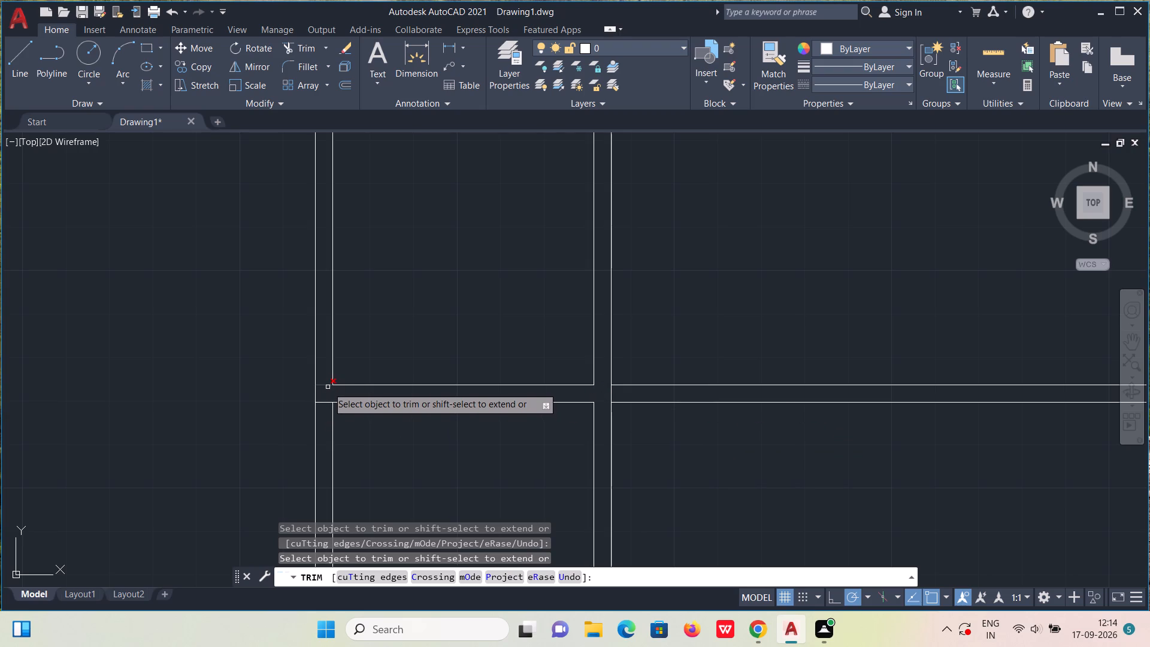
{"action": "left_click", "coordinate": [326, 385]}
{"action": "left_click", "coordinate": [326, 402]}
{"action": "scroll", "coordinate": [336, 415], "scroll_direction": "down", "scroll_amount": 1}
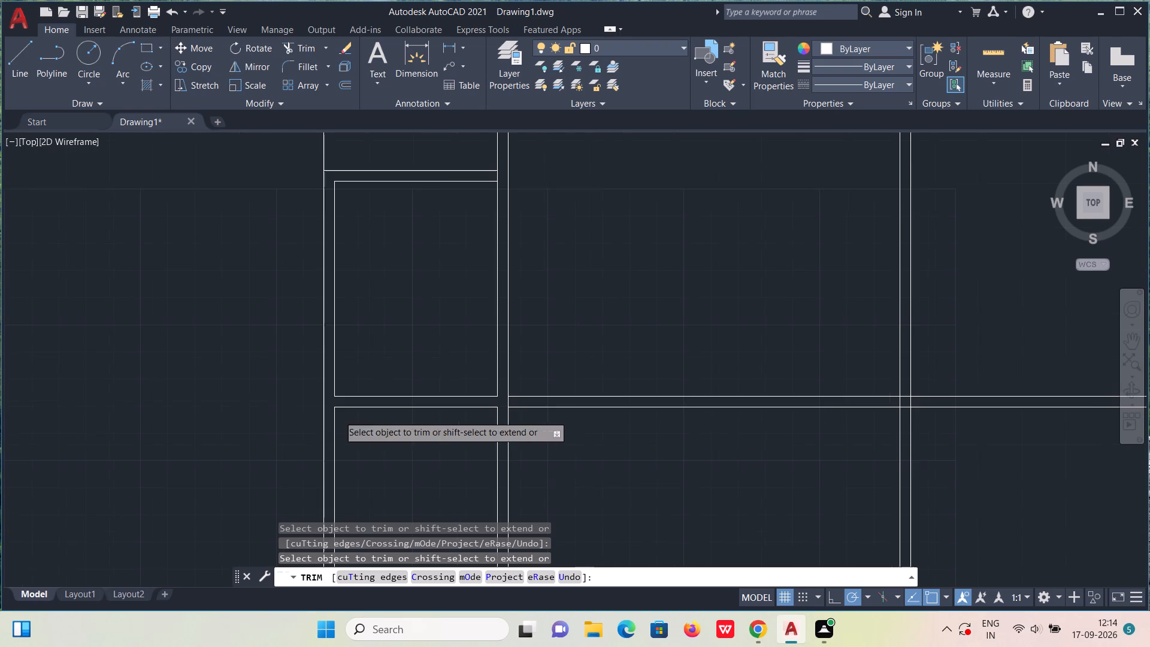
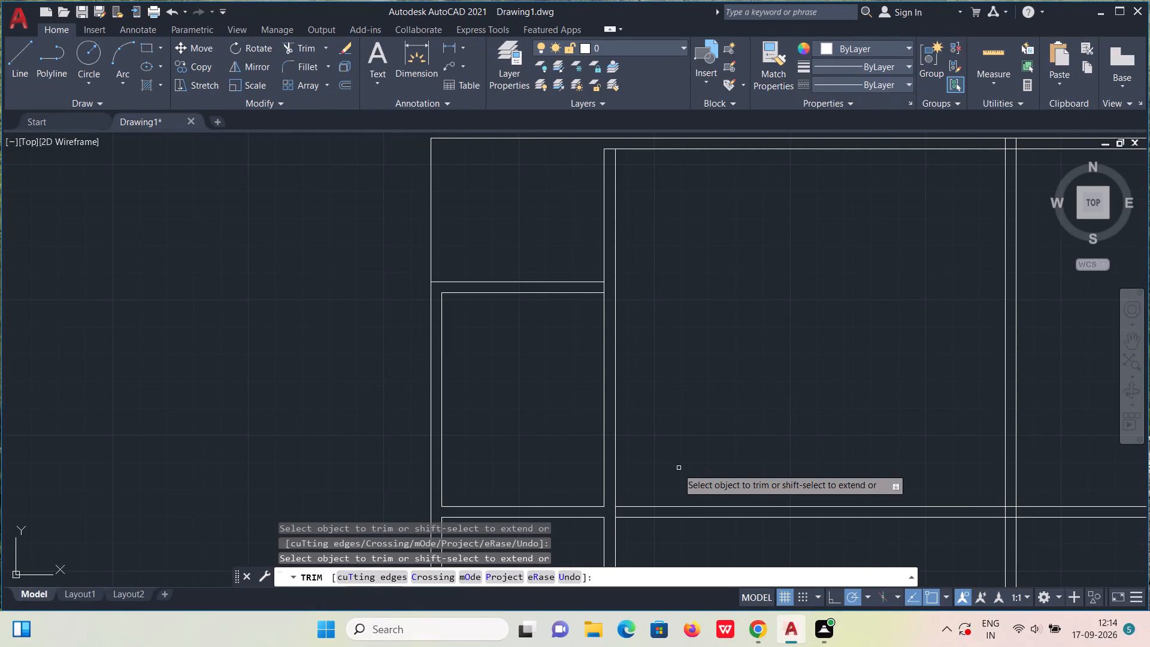
Offset the lower line of the left column's second partition 4' down, and offset the new line a further 4" to form a wall.
{"action": "left_click", "coordinate": [341, 83]}
{"action": "left_click", "coordinate": [502, 575]}
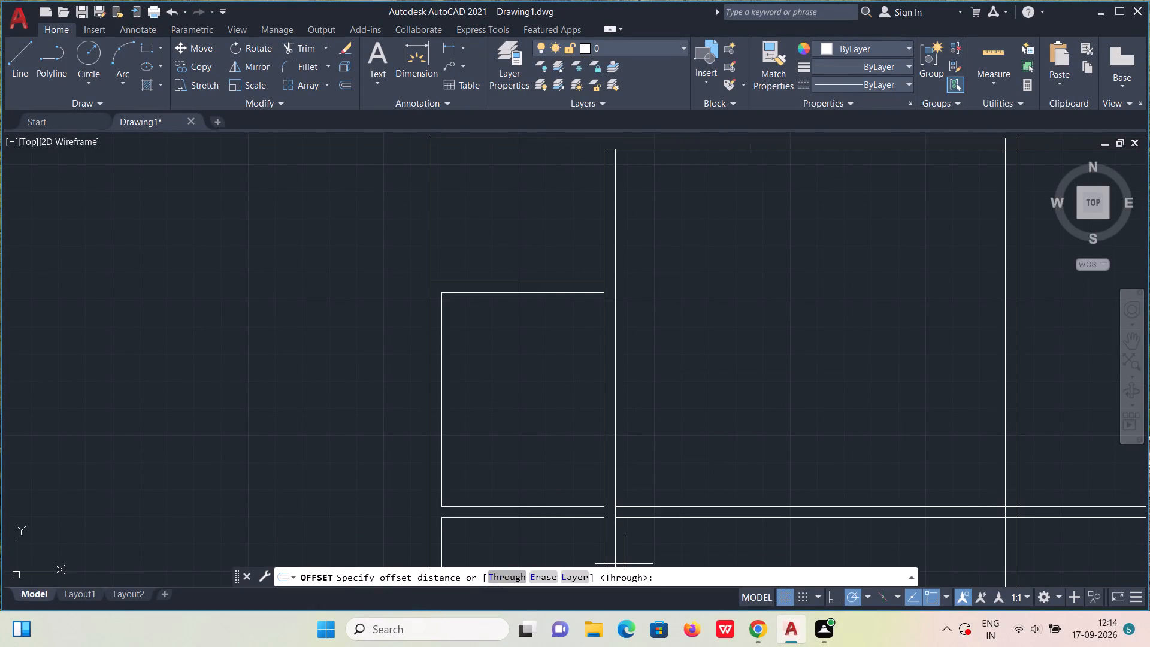
{"action": "scroll", "coordinate": [546, 487], "scroll_direction": "down", "scroll_amount": 2}
{"action": "middle_click_drag", "start_coordinate": [547, 482], "coordinate": [586, 294]}
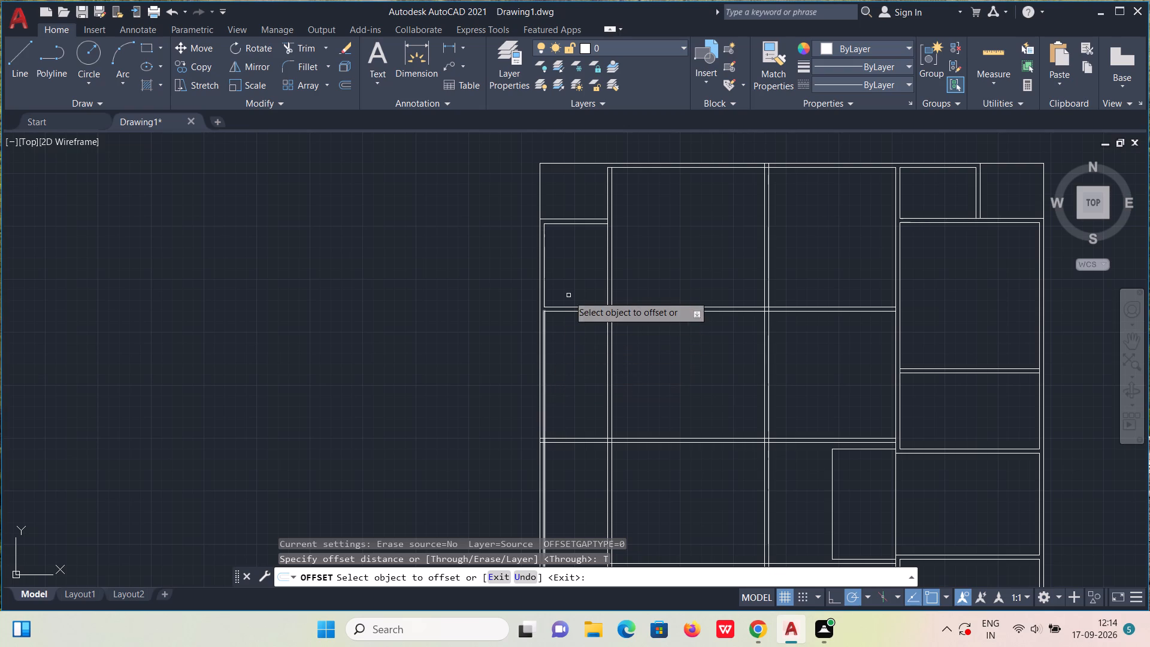
{"action": "left_click", "coordinate": [575, 312]}
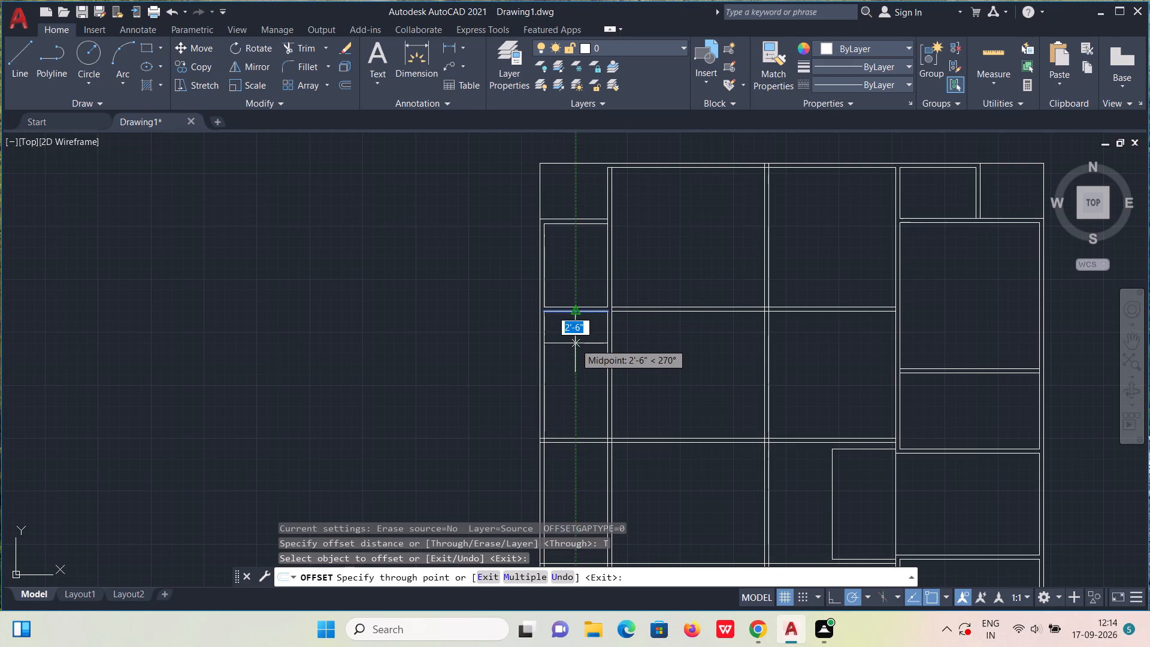
{"action": "type", "text": "4'"}
{"action": "key", "text": "Return"}
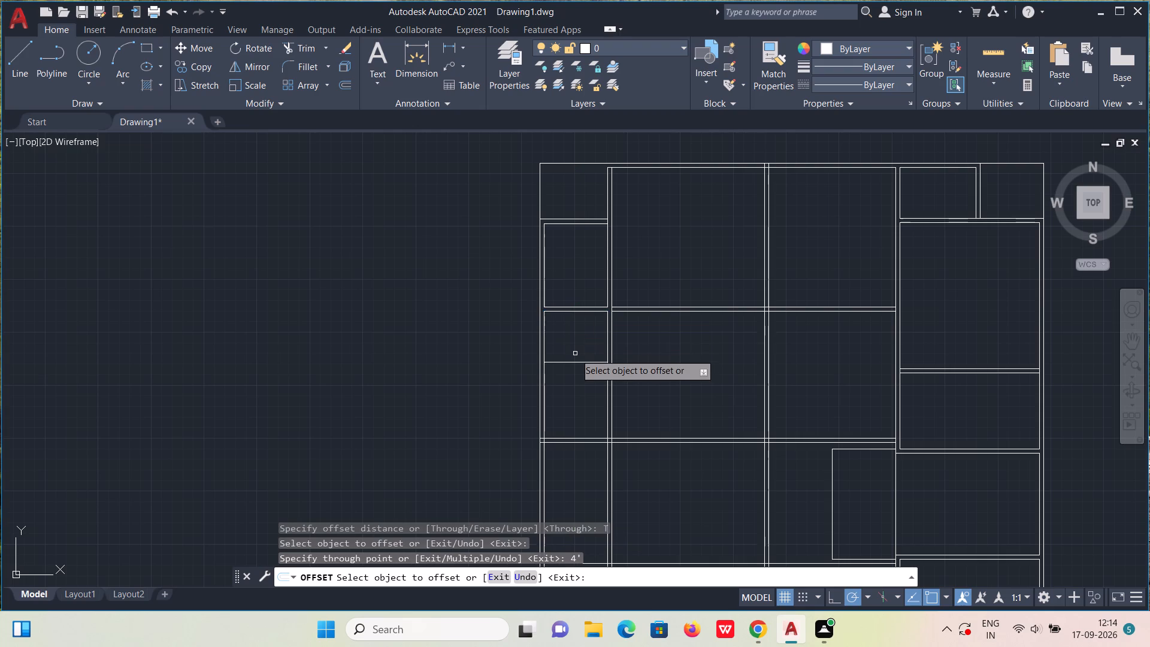
{"action": "left_click", "coordinate": [574, 362]}
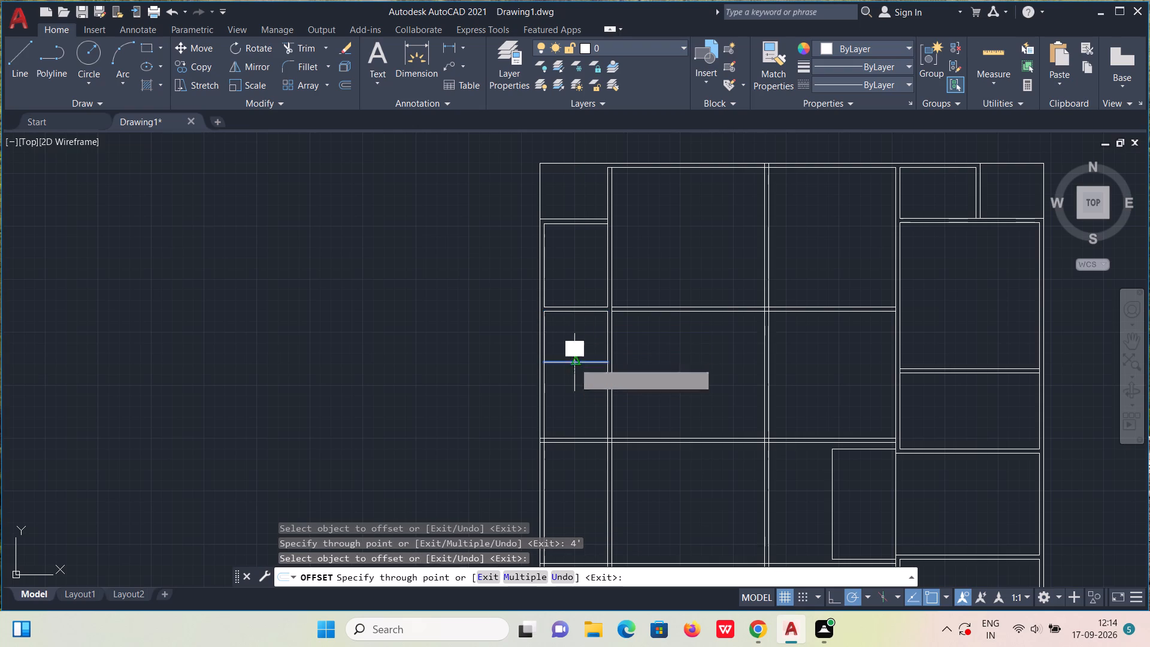
{"action": "type", "text": "4\""}
{"action": "key", "text": "Return"}
Measure the left-column spaces directly above and below the new 4" partition.
{"action": "left_click", "coordinate": [982, 52]}
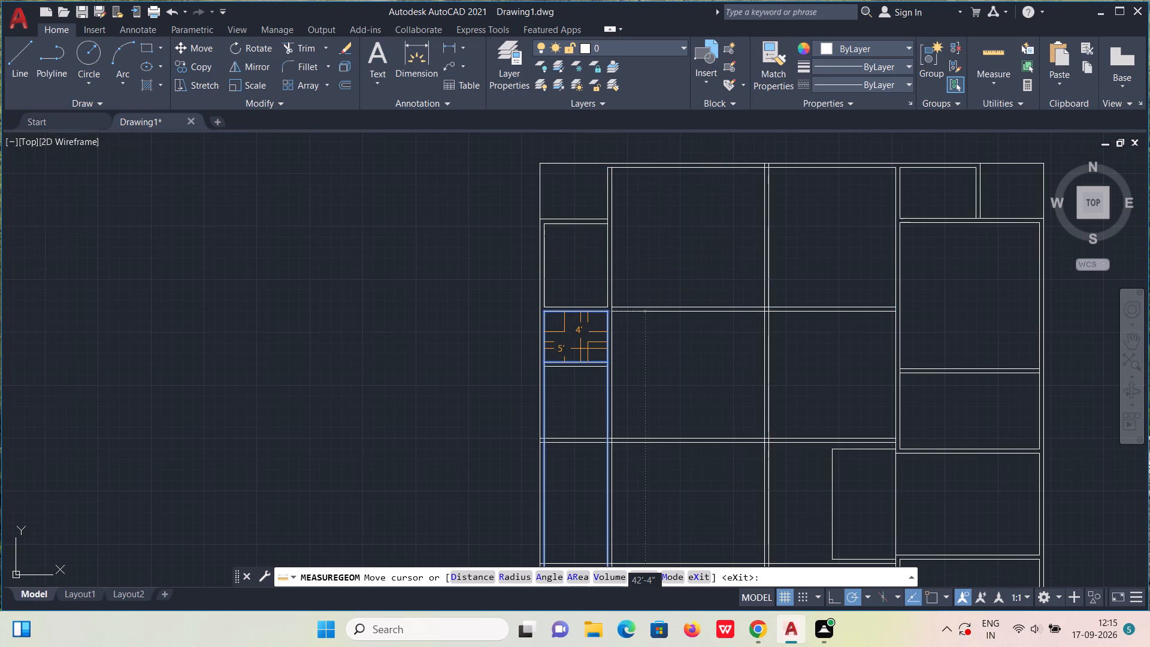
{"action": "key", "text": "Escape"}
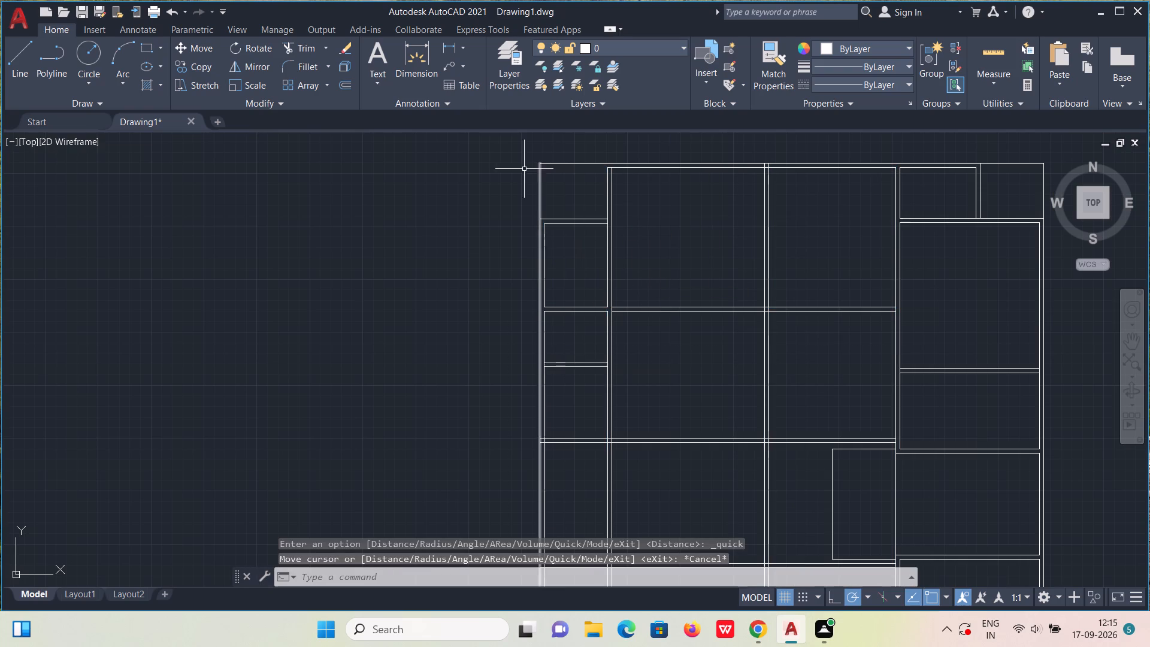
{"action": "left_click", "coordinate": [343, 84]}
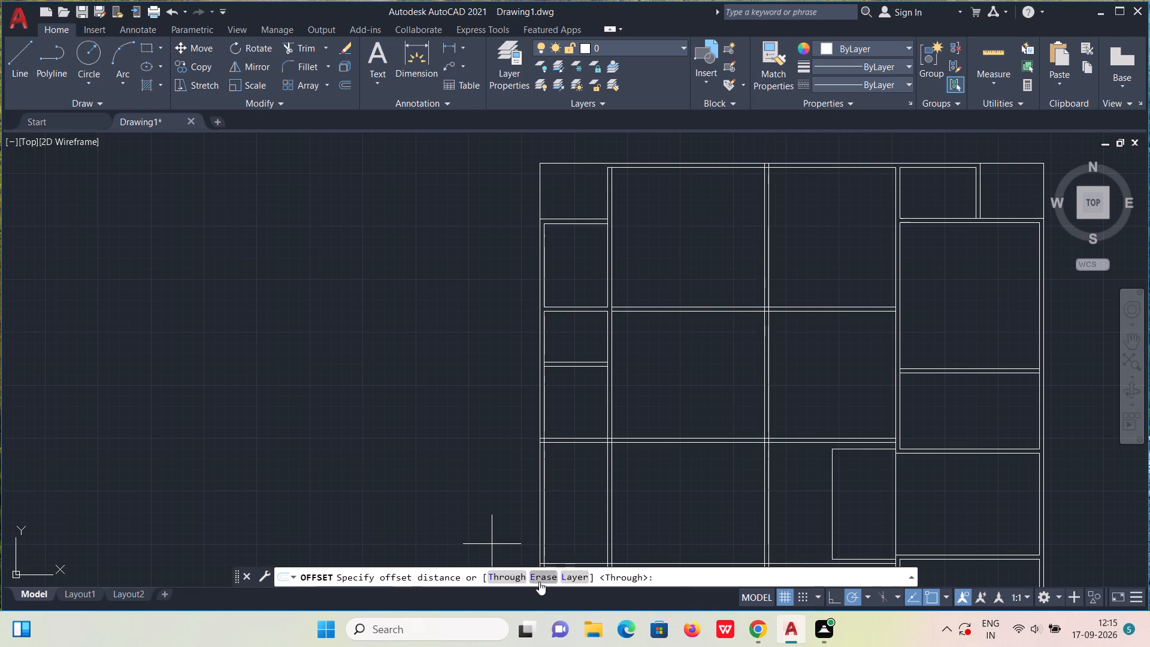
{"action": "left_click", "coordinate": [515, 576]}
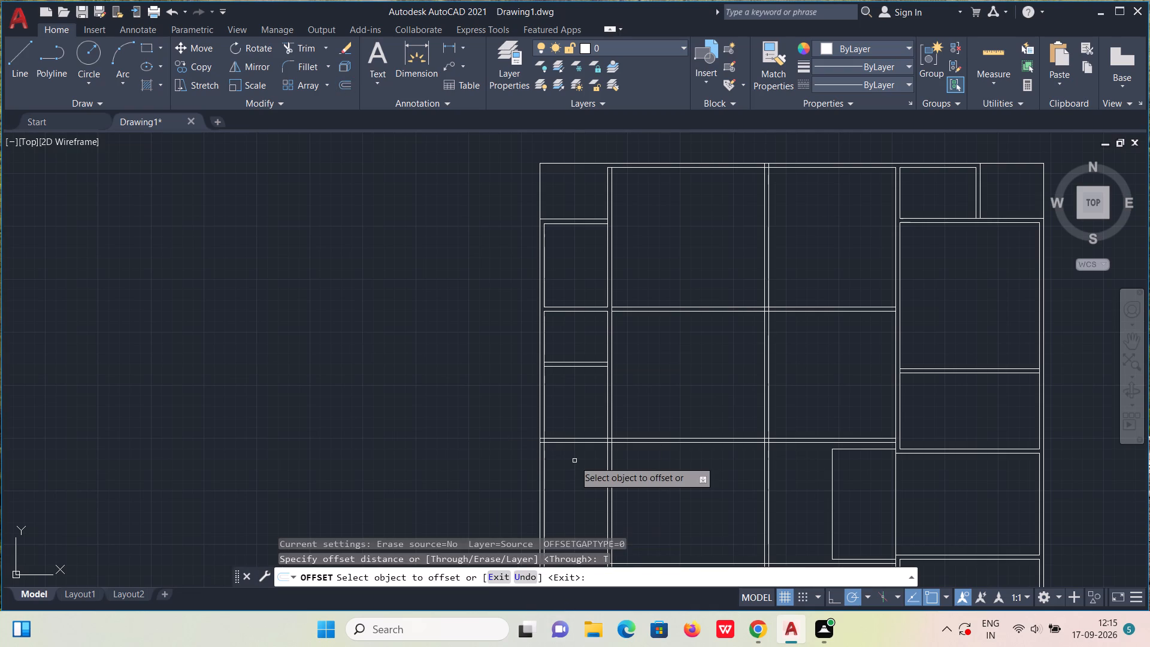
{"action": "left_click", "coordinate": [1005, 58]}
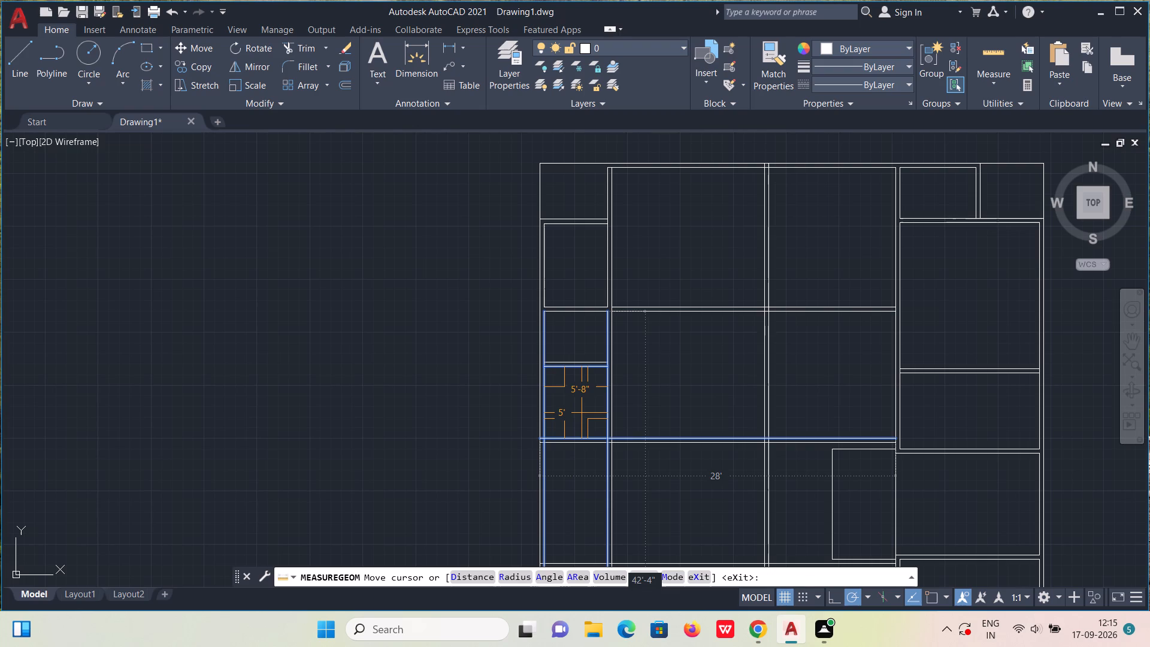
{"action": "key", "text": "Escape"}
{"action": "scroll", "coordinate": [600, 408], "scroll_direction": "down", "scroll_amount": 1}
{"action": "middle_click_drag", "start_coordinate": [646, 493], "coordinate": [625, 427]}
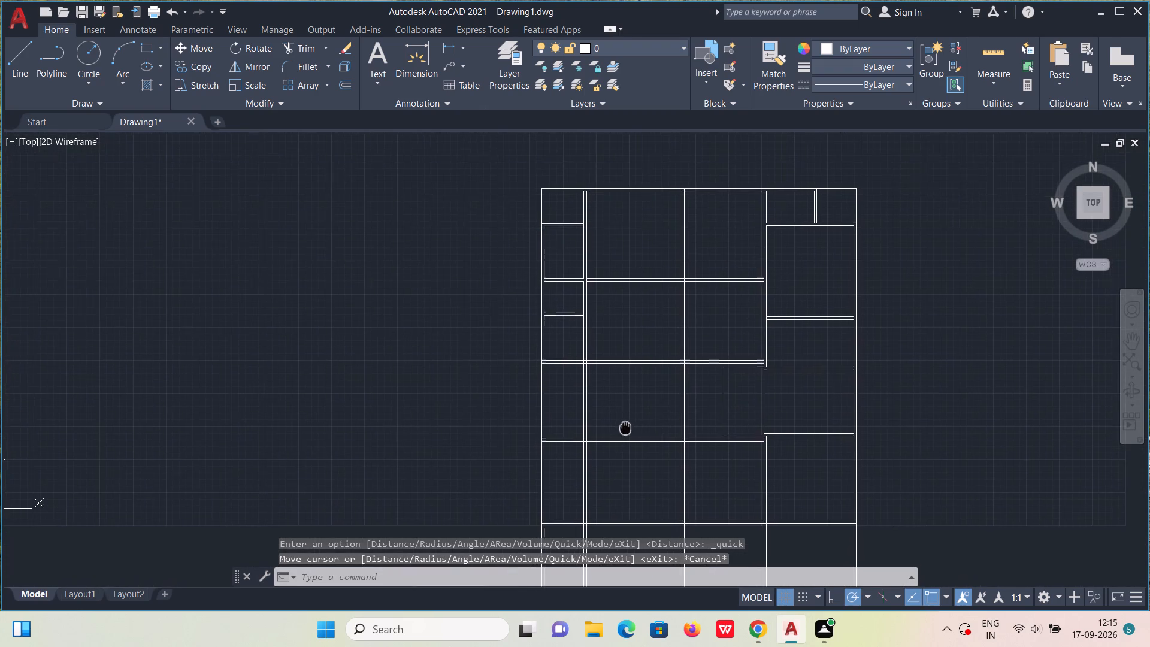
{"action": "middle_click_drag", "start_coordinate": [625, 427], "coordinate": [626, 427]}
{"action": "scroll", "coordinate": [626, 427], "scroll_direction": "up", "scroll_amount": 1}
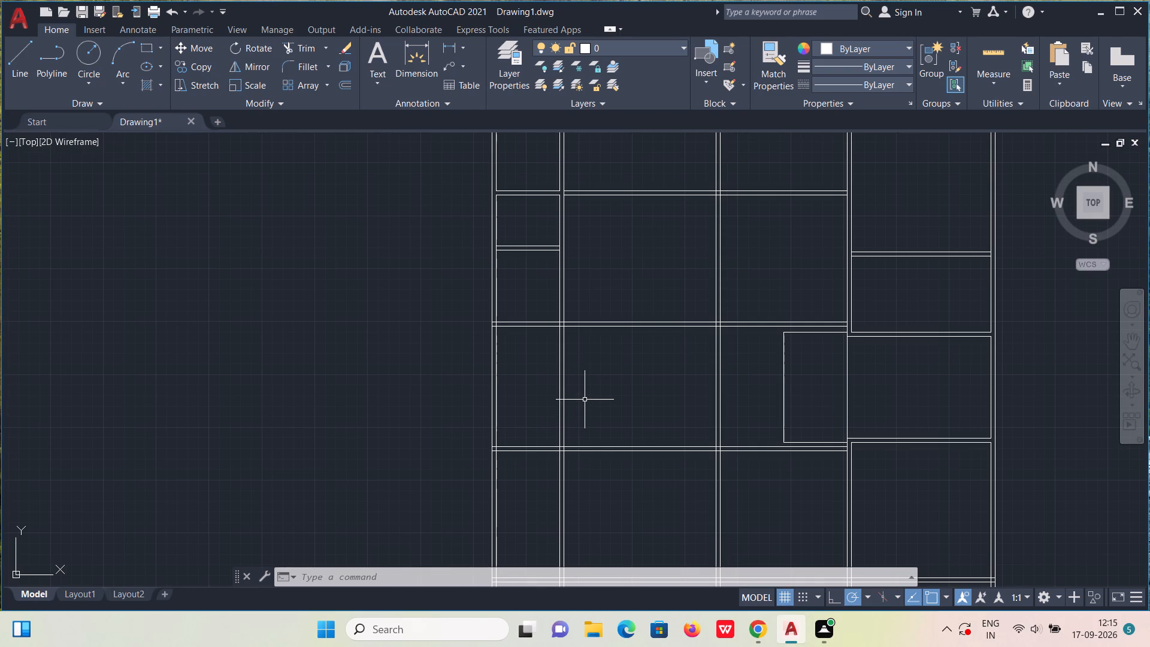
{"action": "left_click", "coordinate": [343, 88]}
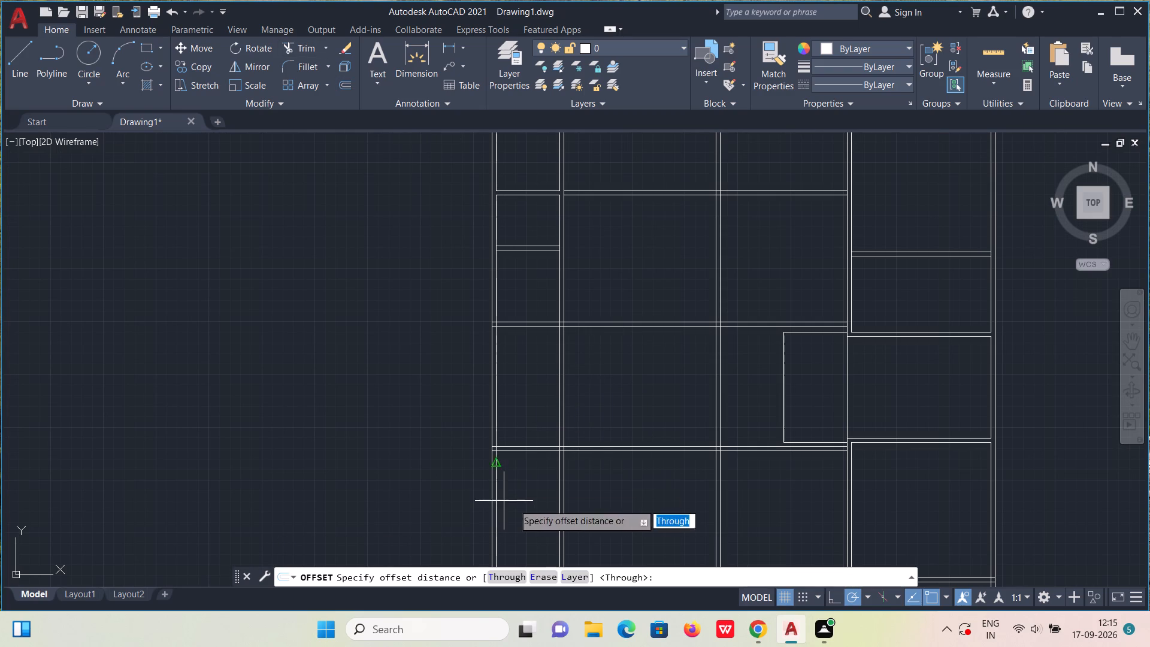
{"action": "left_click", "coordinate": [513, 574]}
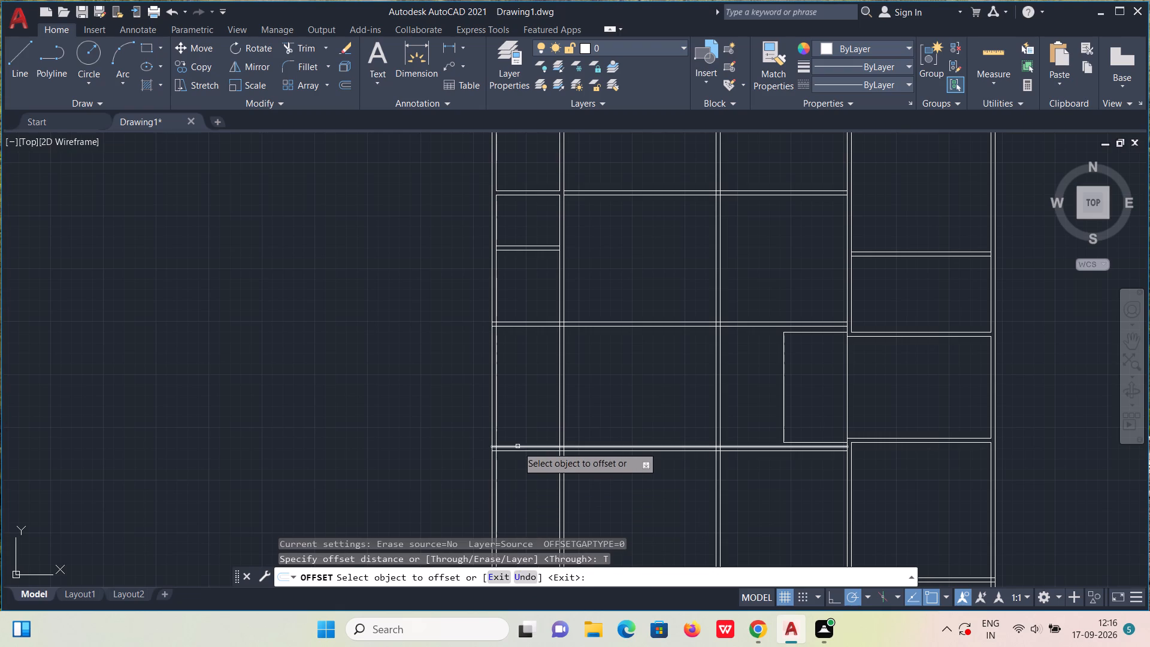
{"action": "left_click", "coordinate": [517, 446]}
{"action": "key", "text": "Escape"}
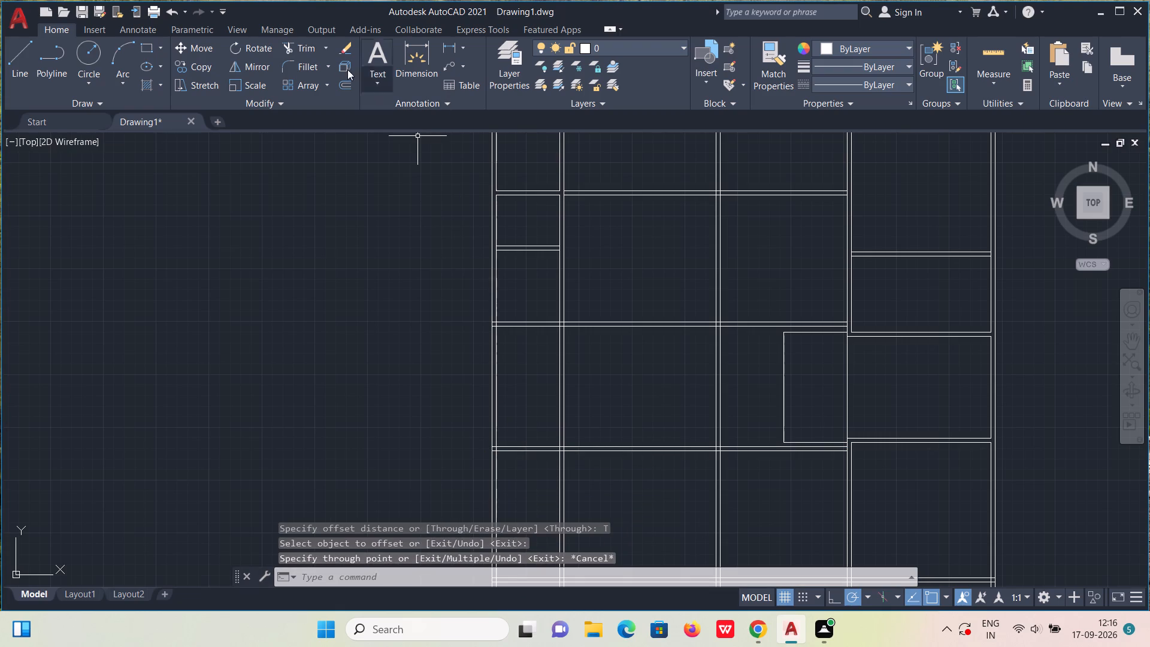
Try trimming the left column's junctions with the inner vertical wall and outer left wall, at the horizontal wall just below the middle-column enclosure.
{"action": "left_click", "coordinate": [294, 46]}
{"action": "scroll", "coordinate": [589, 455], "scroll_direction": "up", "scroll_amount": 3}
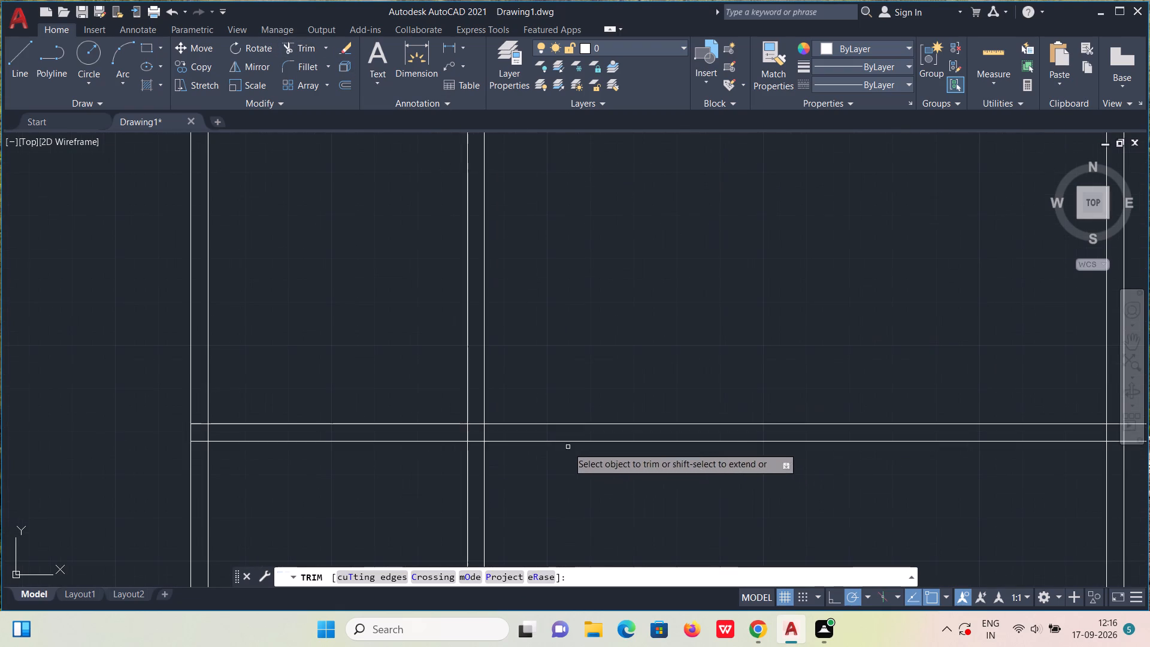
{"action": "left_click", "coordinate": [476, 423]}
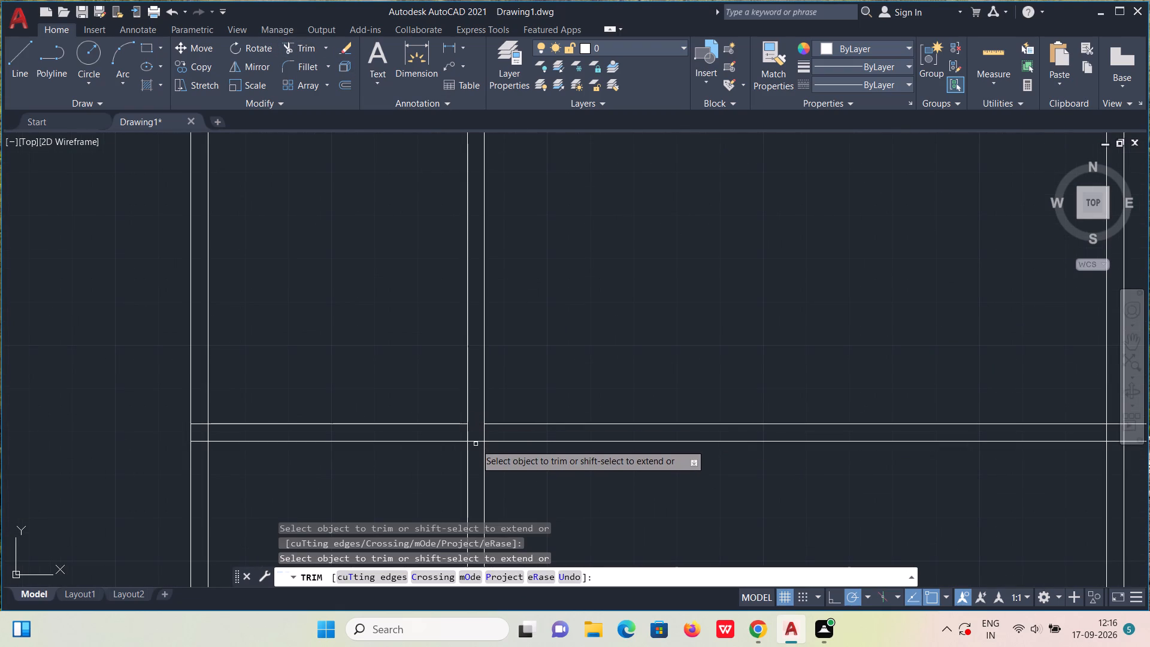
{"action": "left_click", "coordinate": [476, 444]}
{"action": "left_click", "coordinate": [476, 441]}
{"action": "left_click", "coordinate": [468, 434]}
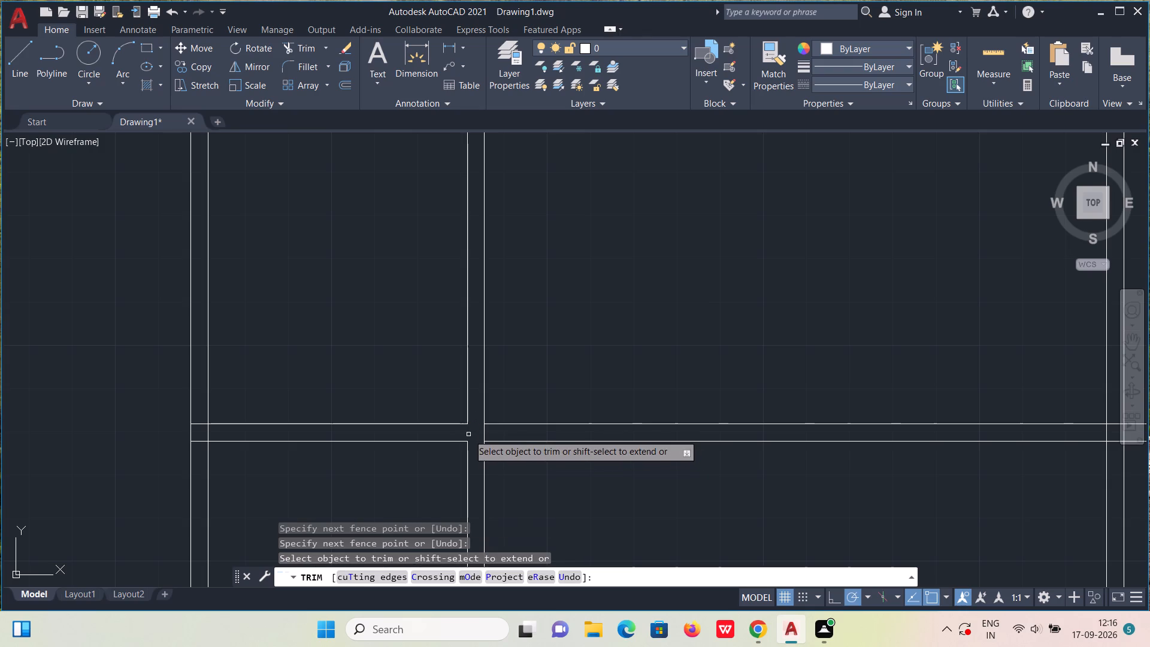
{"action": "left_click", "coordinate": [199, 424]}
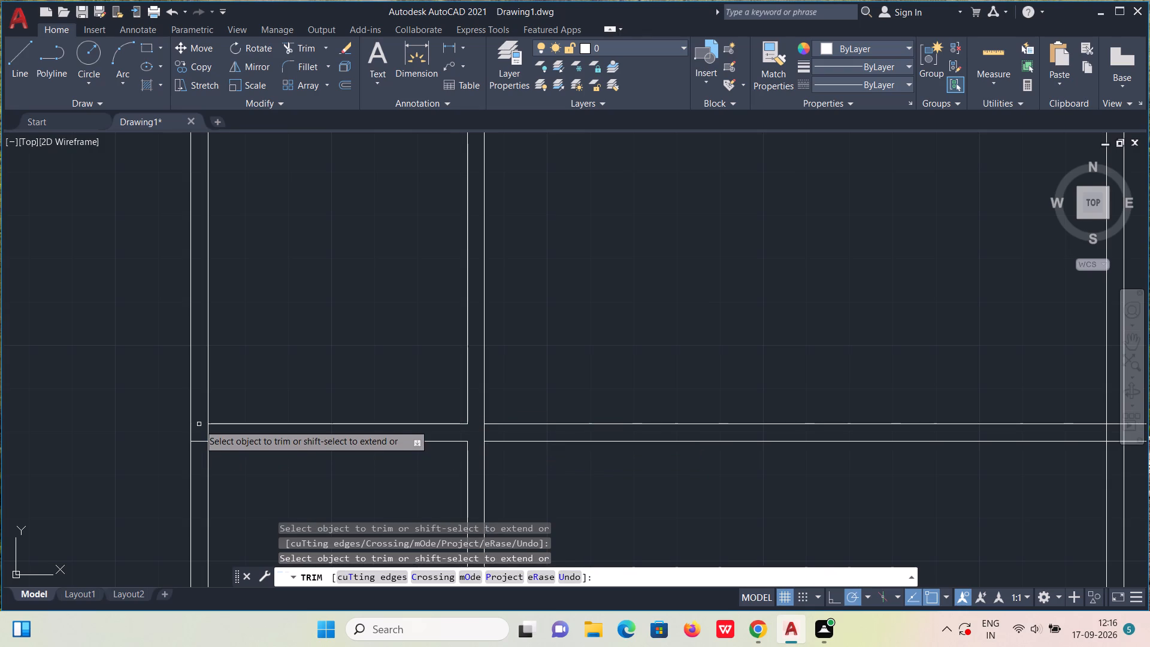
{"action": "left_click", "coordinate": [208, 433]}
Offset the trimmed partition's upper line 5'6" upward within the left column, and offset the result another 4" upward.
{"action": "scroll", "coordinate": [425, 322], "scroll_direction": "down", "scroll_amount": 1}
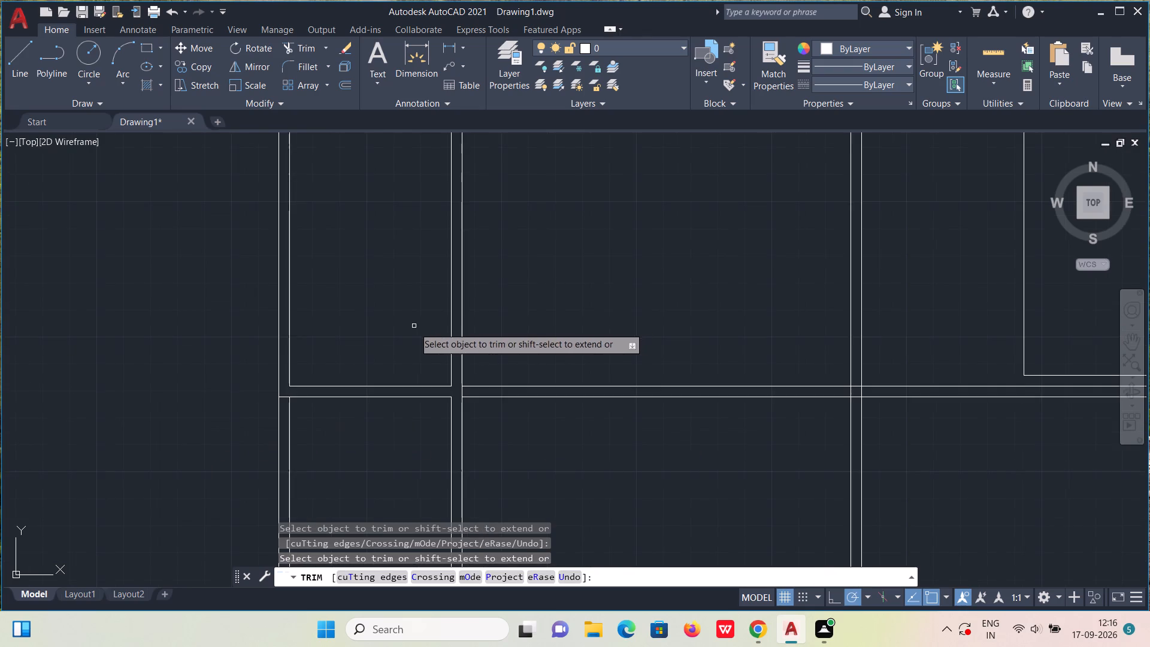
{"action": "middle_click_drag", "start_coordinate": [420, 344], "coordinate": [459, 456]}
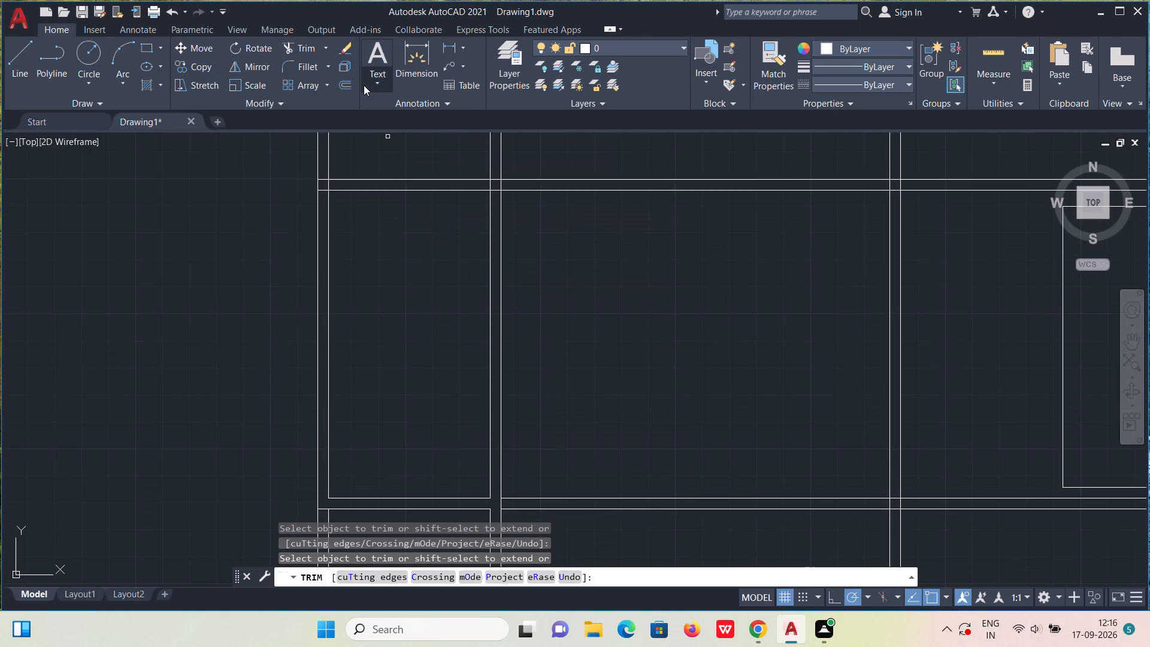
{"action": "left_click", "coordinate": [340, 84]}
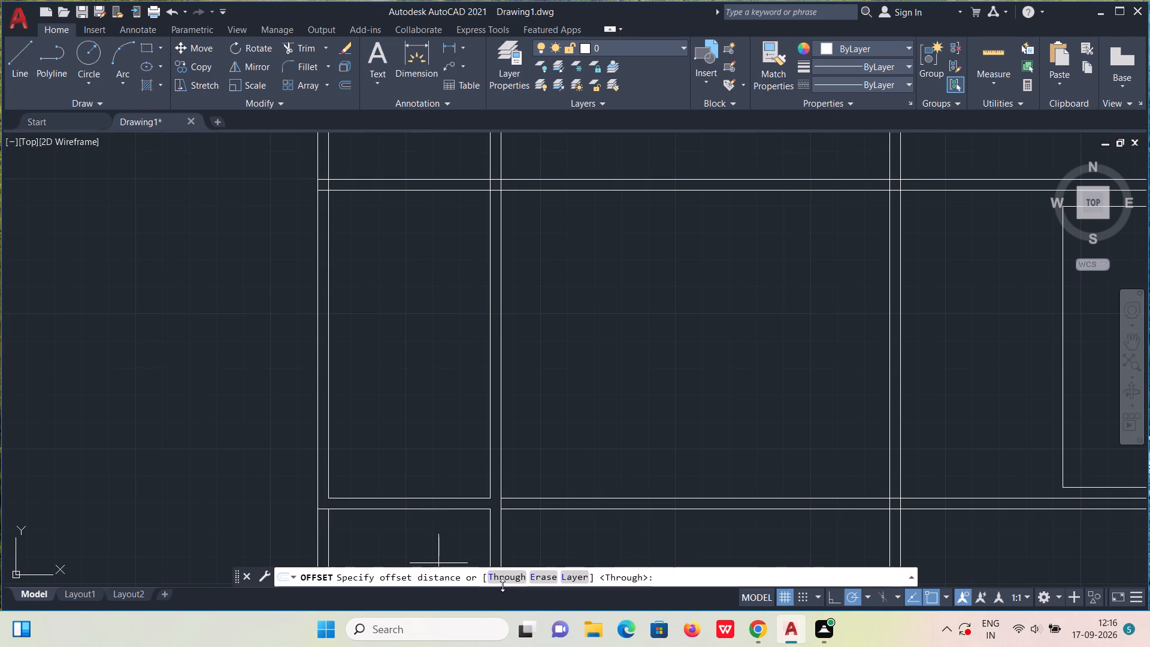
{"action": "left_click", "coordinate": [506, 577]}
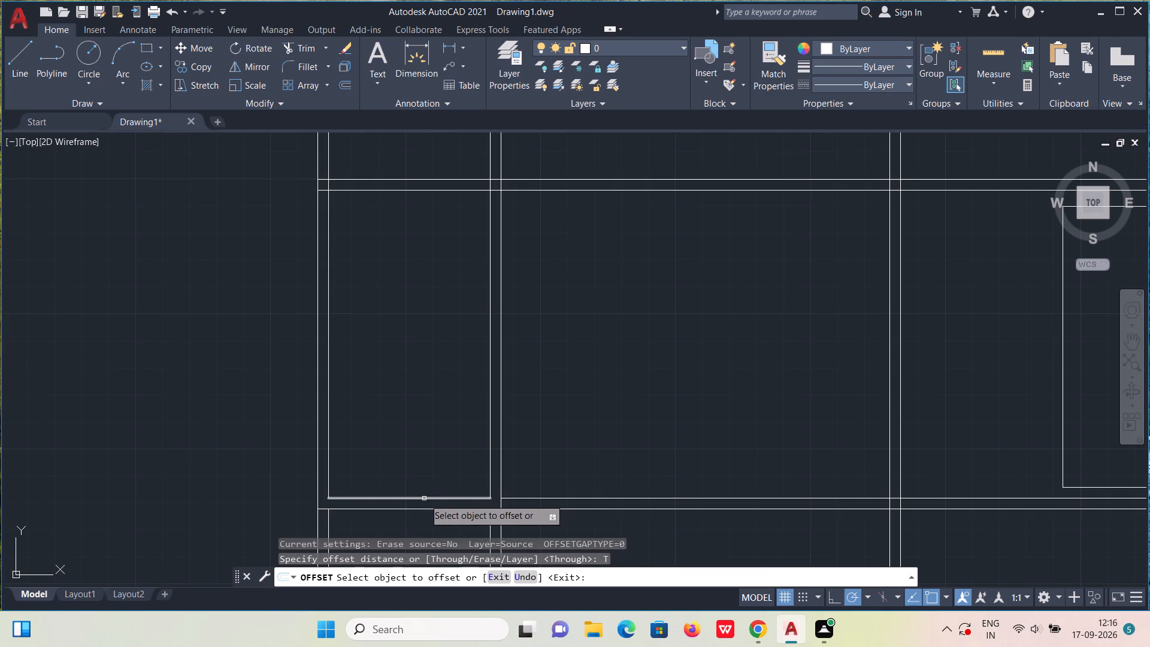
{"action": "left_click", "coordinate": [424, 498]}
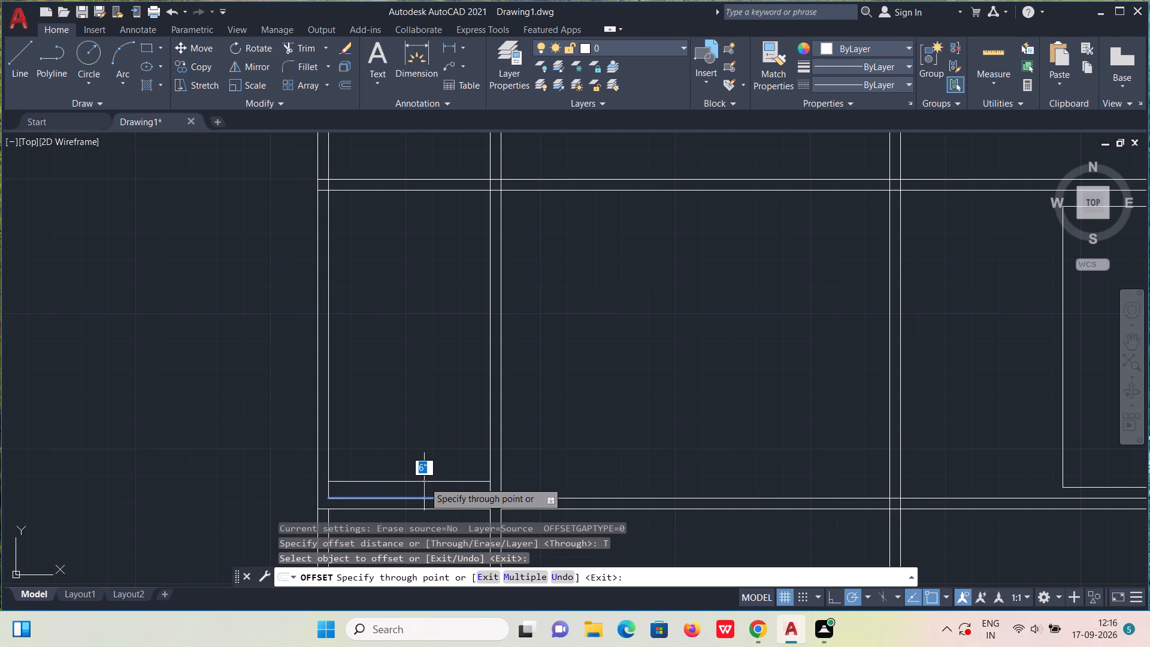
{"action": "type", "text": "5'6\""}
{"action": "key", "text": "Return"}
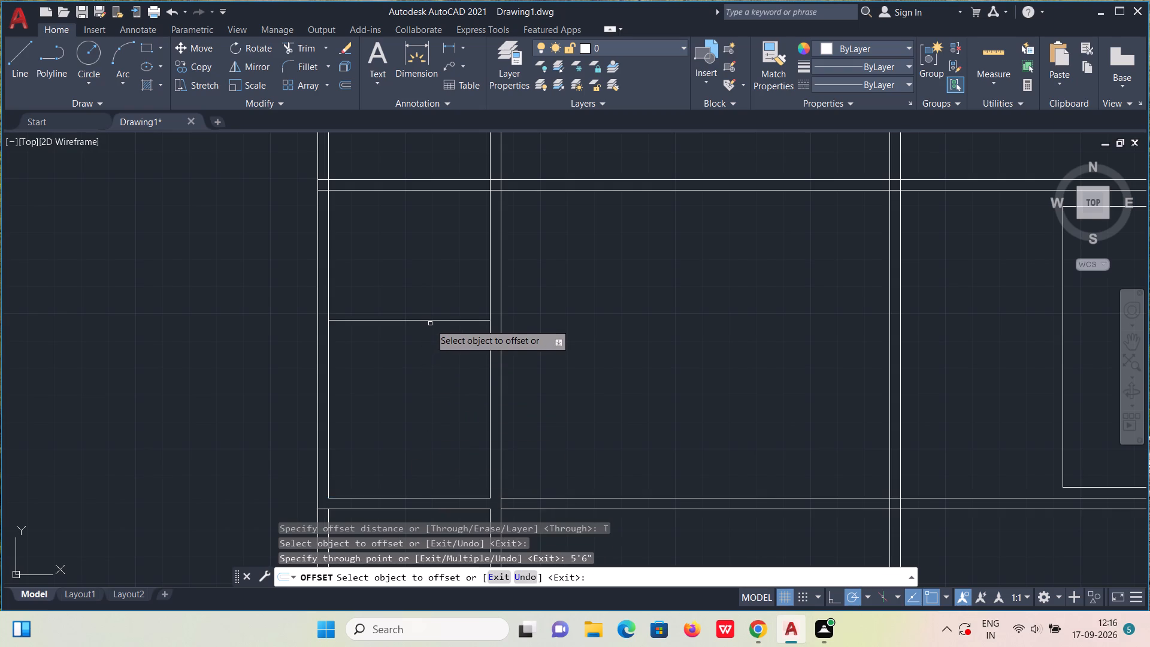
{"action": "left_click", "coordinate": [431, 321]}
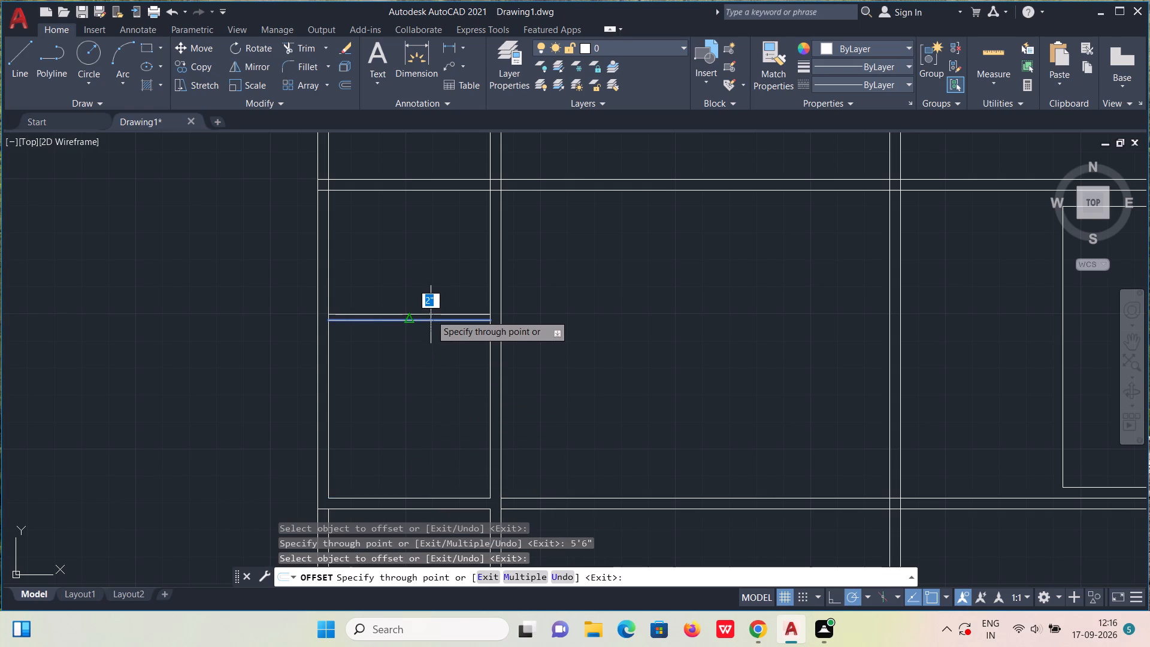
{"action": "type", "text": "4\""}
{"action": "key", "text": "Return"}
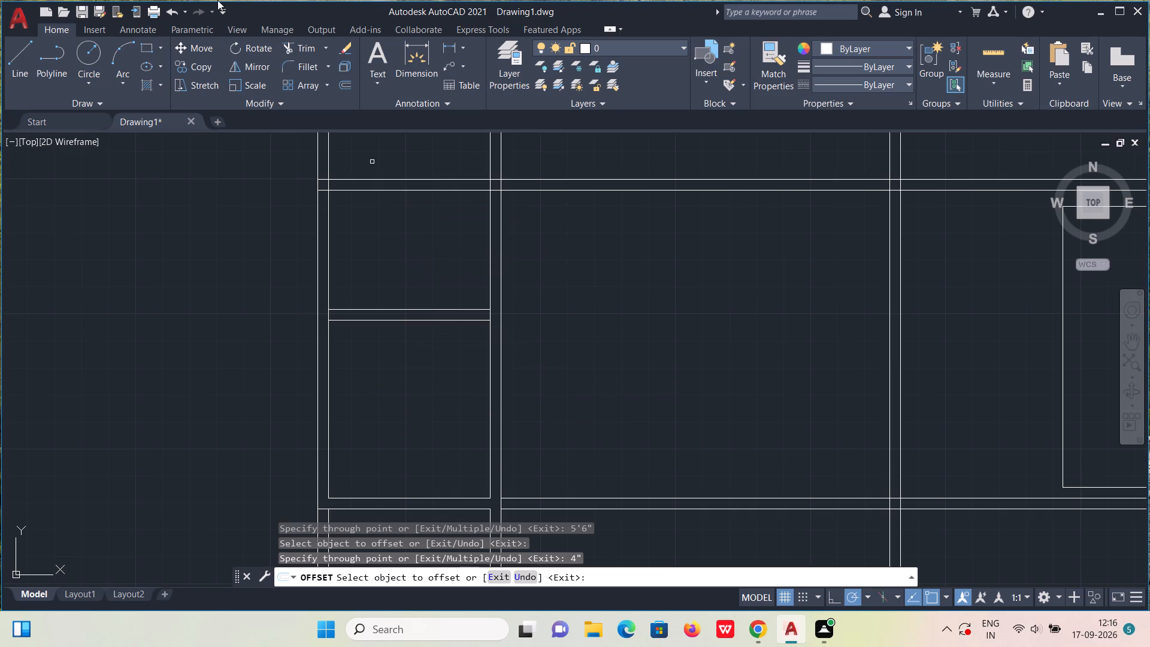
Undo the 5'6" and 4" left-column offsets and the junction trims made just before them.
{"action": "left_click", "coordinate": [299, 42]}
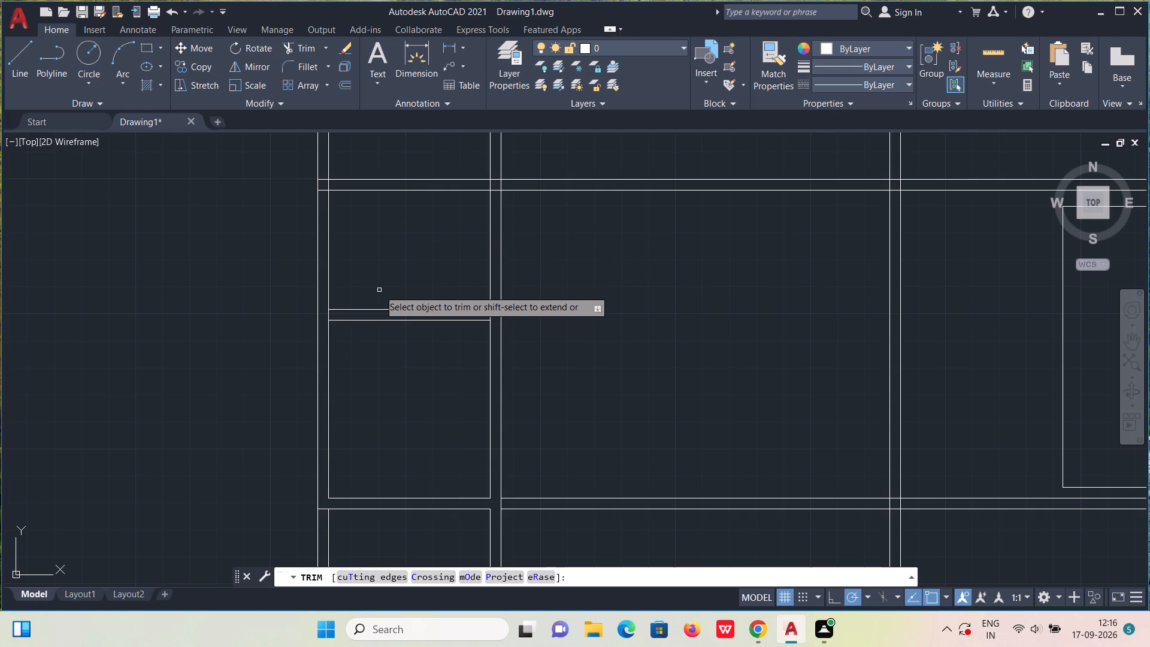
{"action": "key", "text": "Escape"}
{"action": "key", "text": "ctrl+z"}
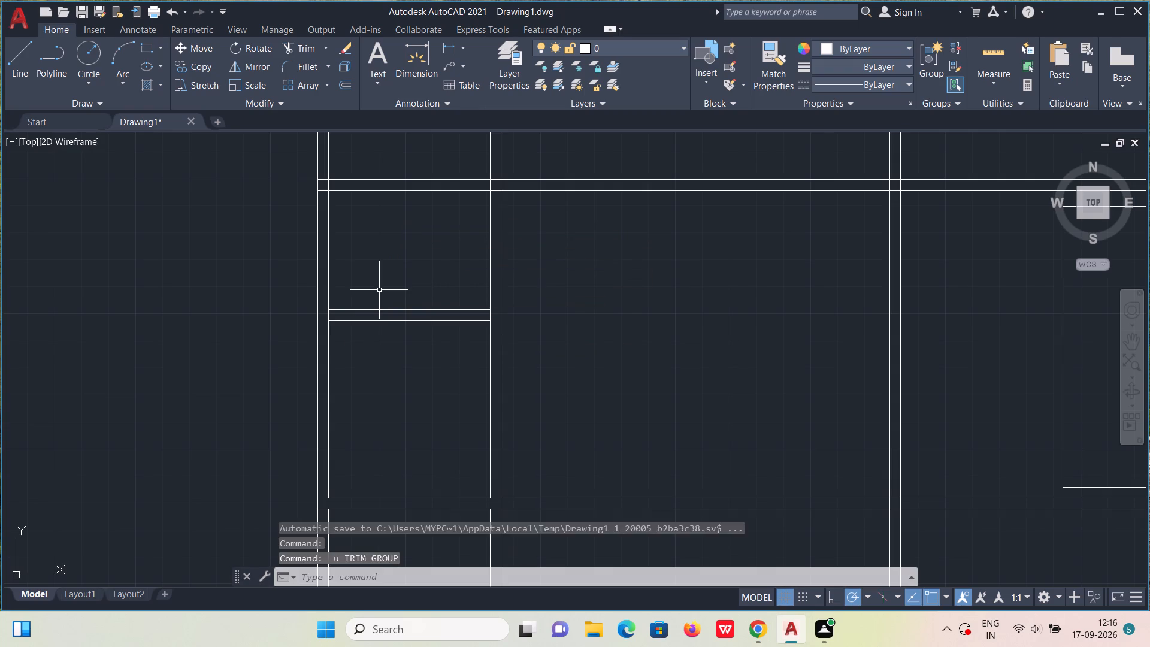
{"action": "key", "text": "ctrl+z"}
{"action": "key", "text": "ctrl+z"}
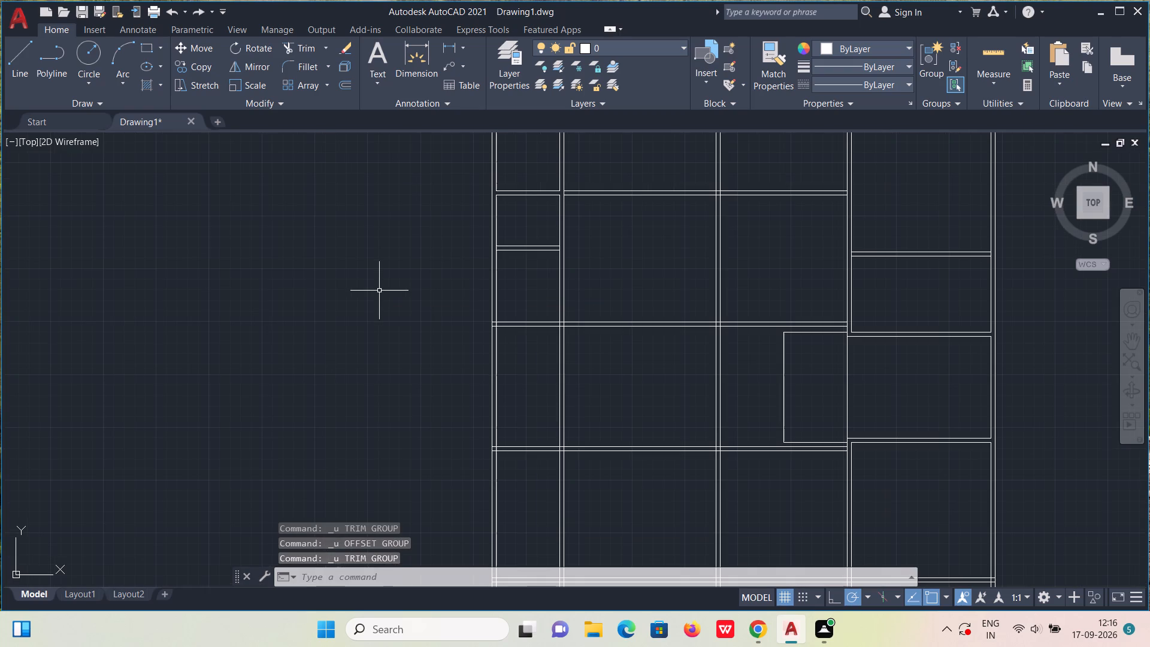
Offset the upper line of the horizontal wall just below the middle-column enclosure 5'6" upward, and offset the result another 4" upward.
{"action": "scroll", "coordinate": [611, 350], "scroll_direction": "up", "scroll_amount": 1}
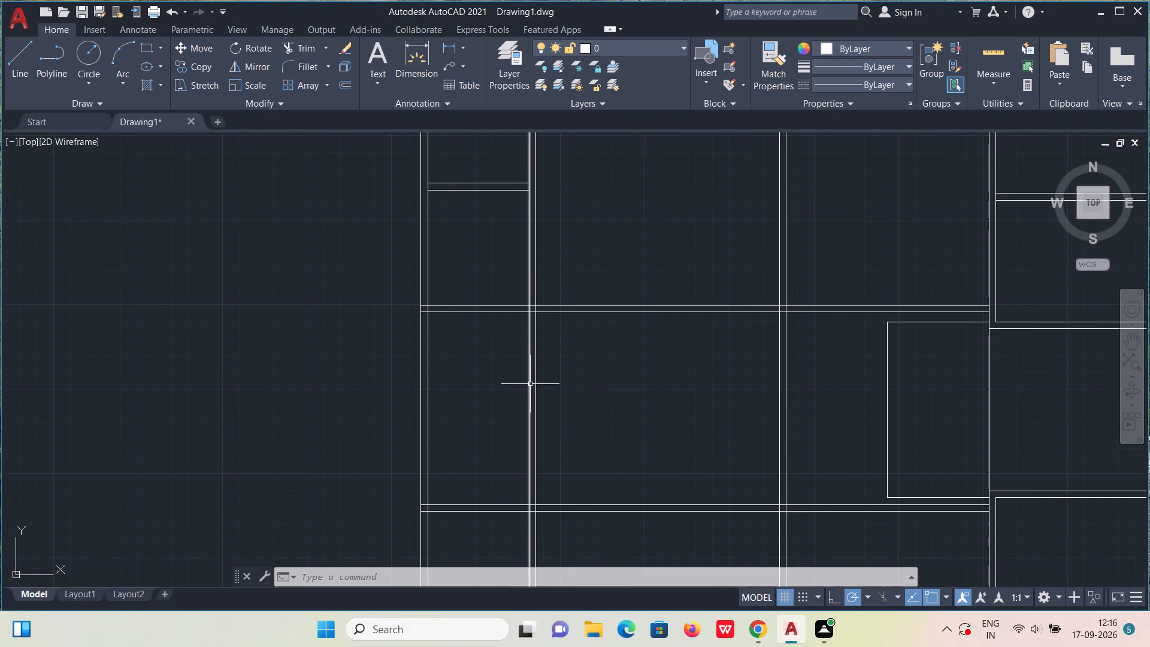
{"action": "scroll", "coordinate": [530, 371], "scroll_direction": "up", "scroll_amount": 2}
{"action": "scroll", "coordinate": [522, 352], "scroll_direction": "down", "scroll_amount": 2}
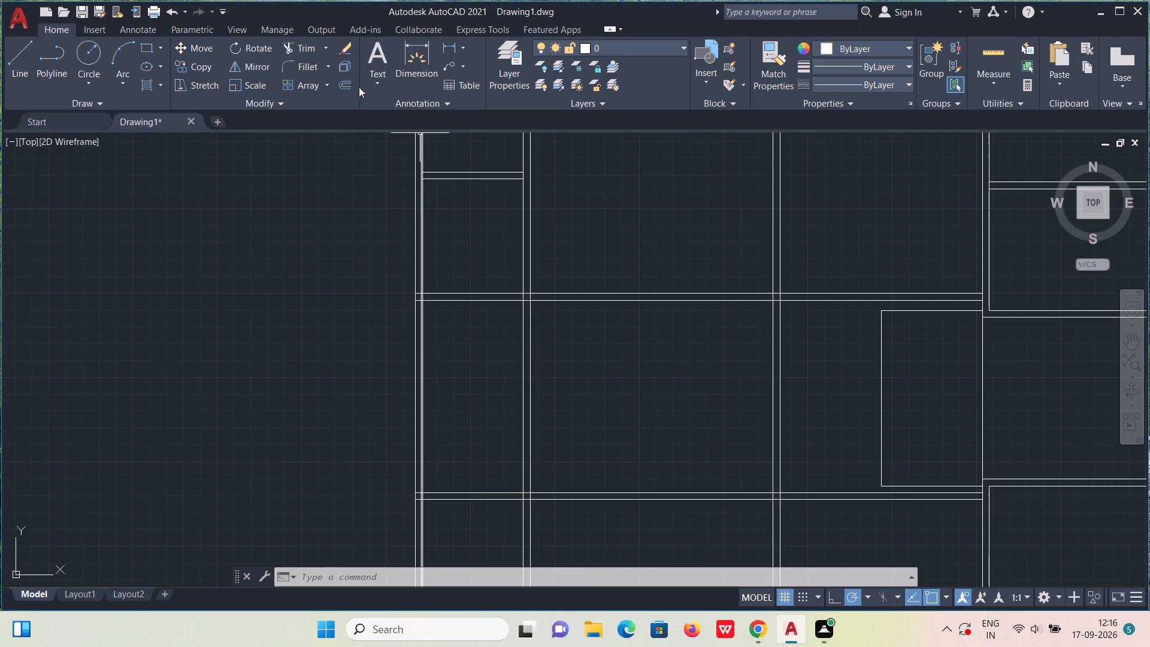
{"action": "left_click", "coordinate": [341, 86]}
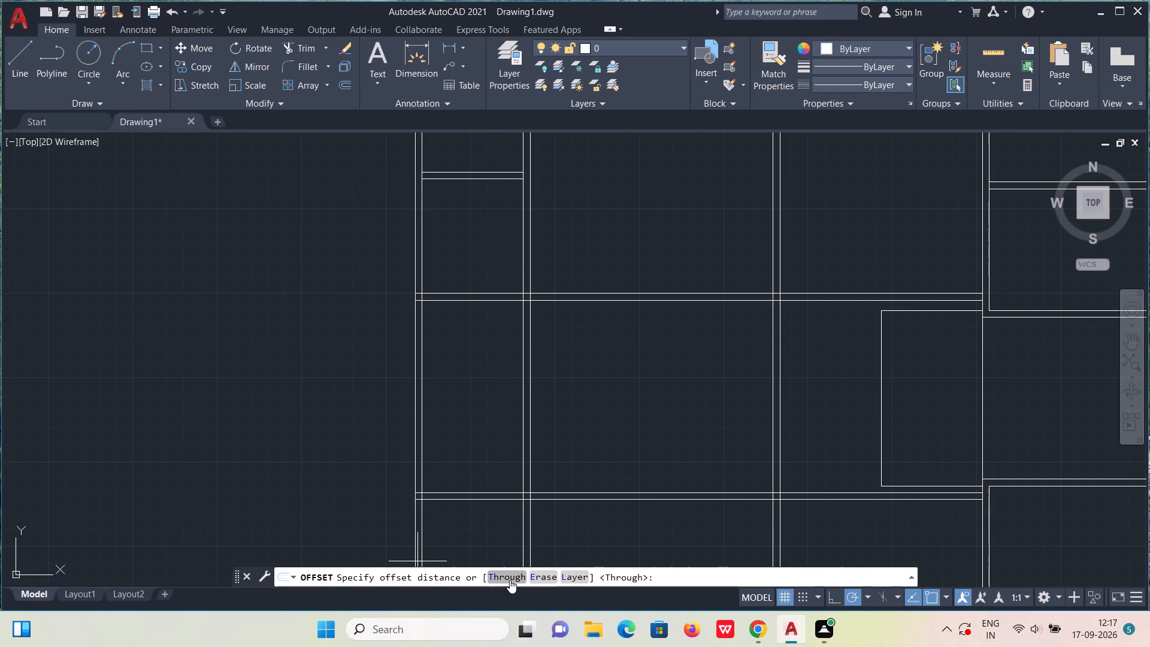
{"action": "left_click", "coordinate": [510, 579]}
{"action": "left_click", "coordinate": [473, 491]}
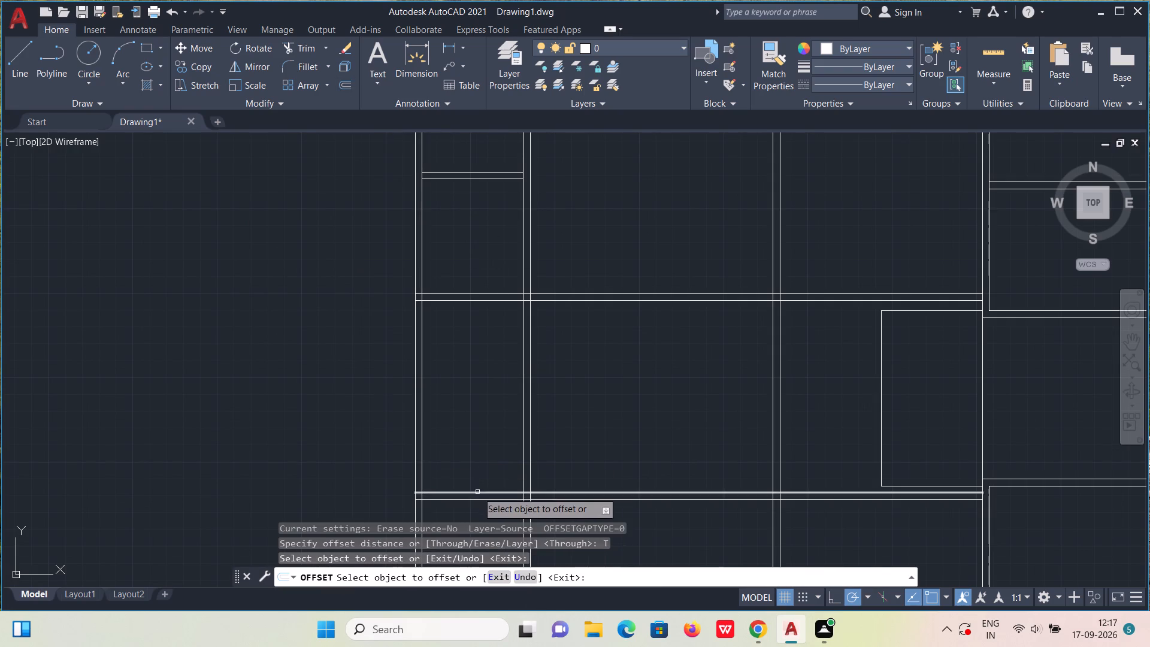
{"action": "left_click", "coordinate": [477, 493]}
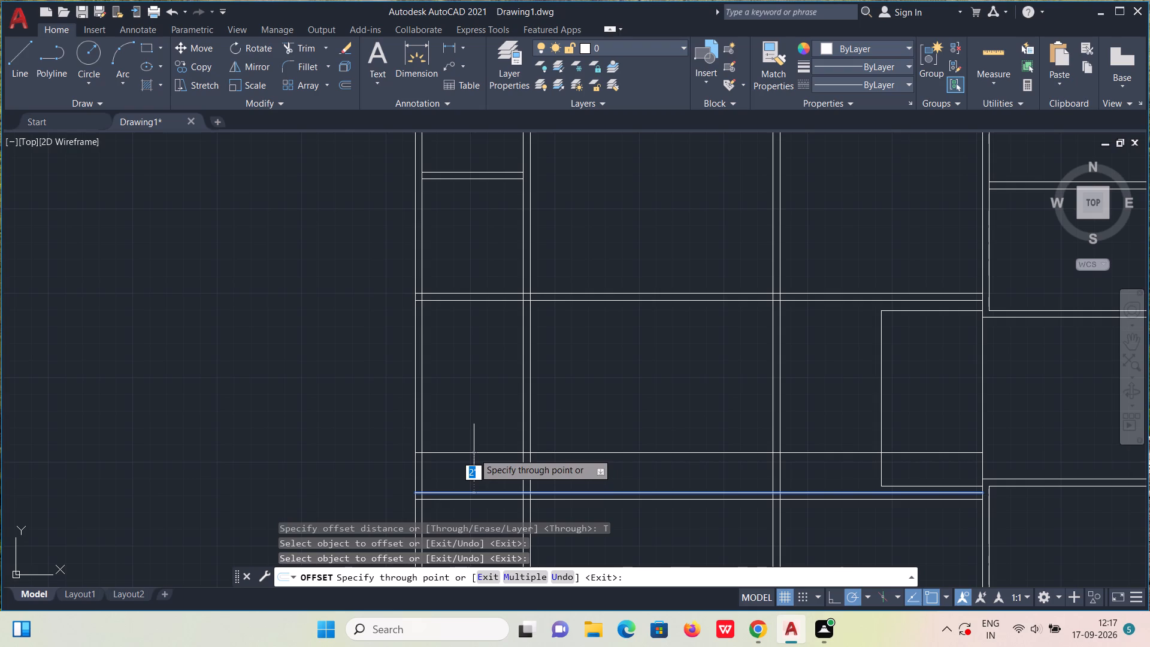
{"action": "type", "text": "5'6\""}
{"action": "key", "text": "Return"}
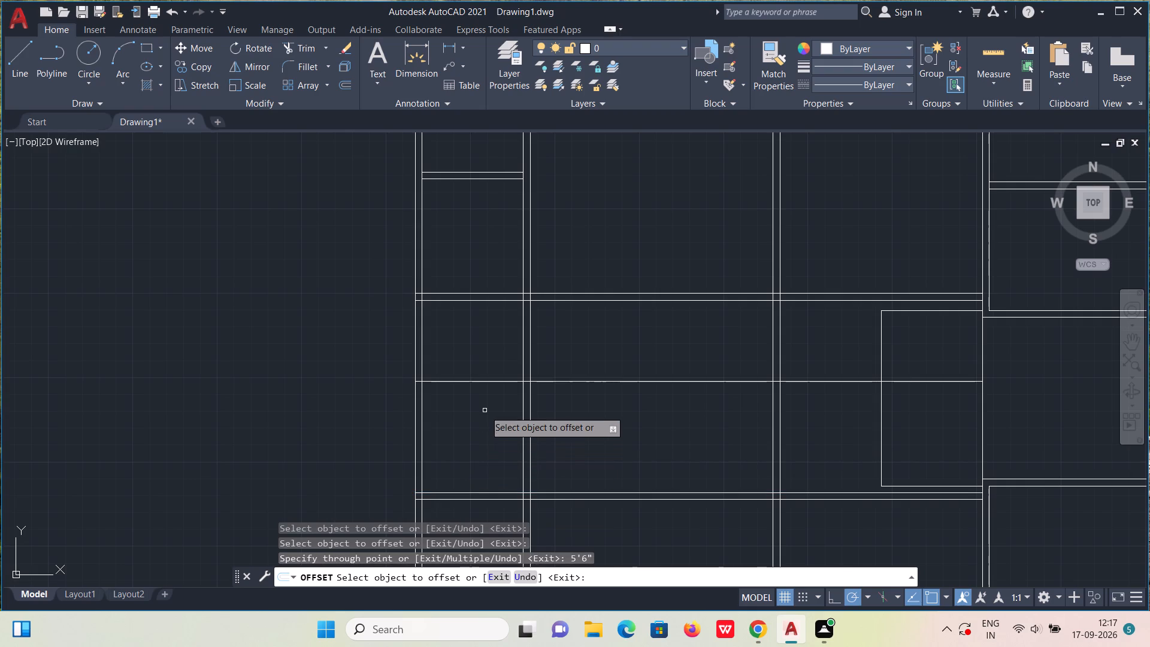
{"action": "left_click", "coordinate": [487, 382]}
{"action": "type", "text": "4\""}
{"action": "key", "text": "Return"}
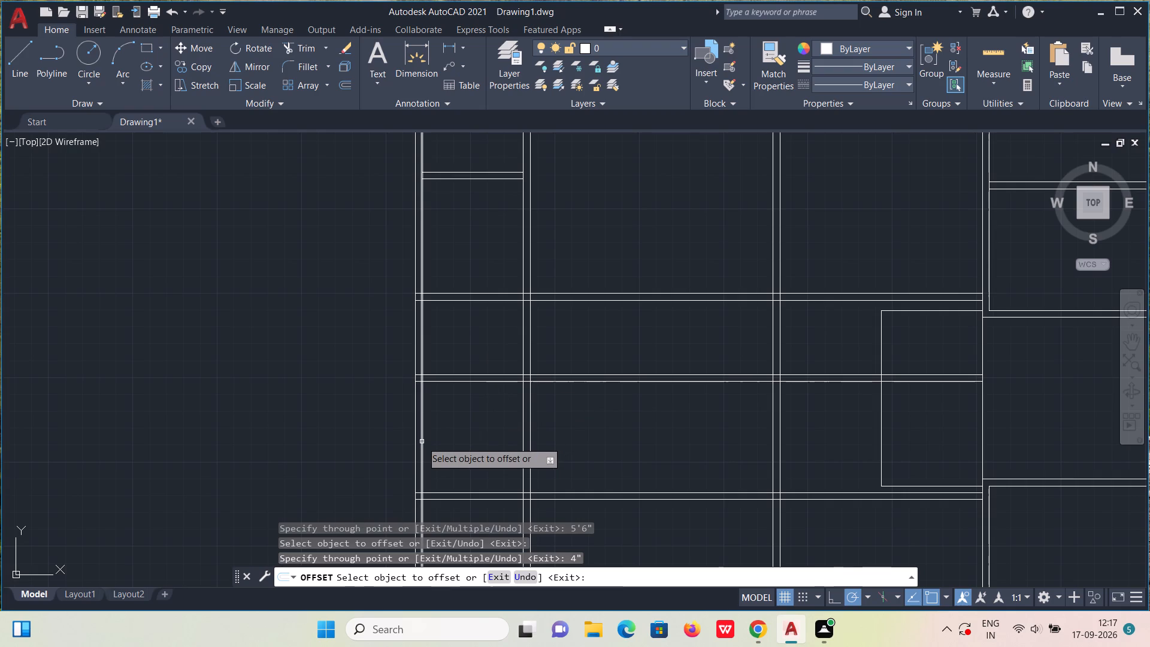
Offset the outer left wall's inner line 7' into the plan, and offset the result another 4" in the same direction.
{"action": "scroll", "coordinate": [422, 442], "scroll_direction": "down", "scroll_amount": 2}
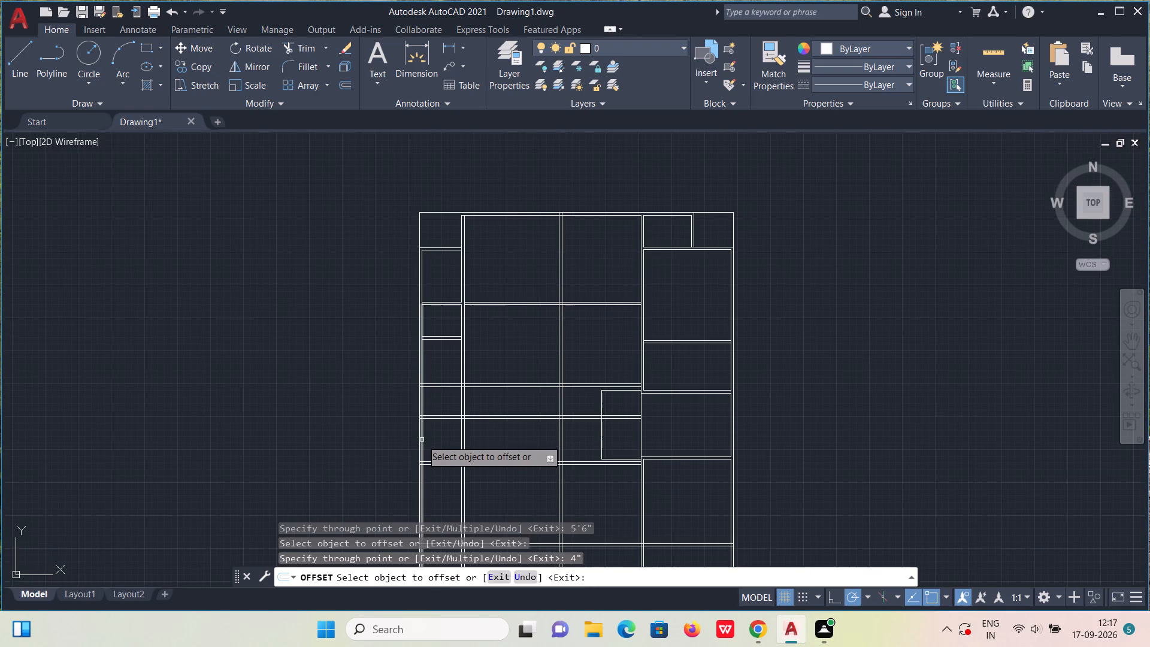
{"action": "scroll", "coordinate": [422, 440], "scroll_direction": "up", "scroll_amount": 3}
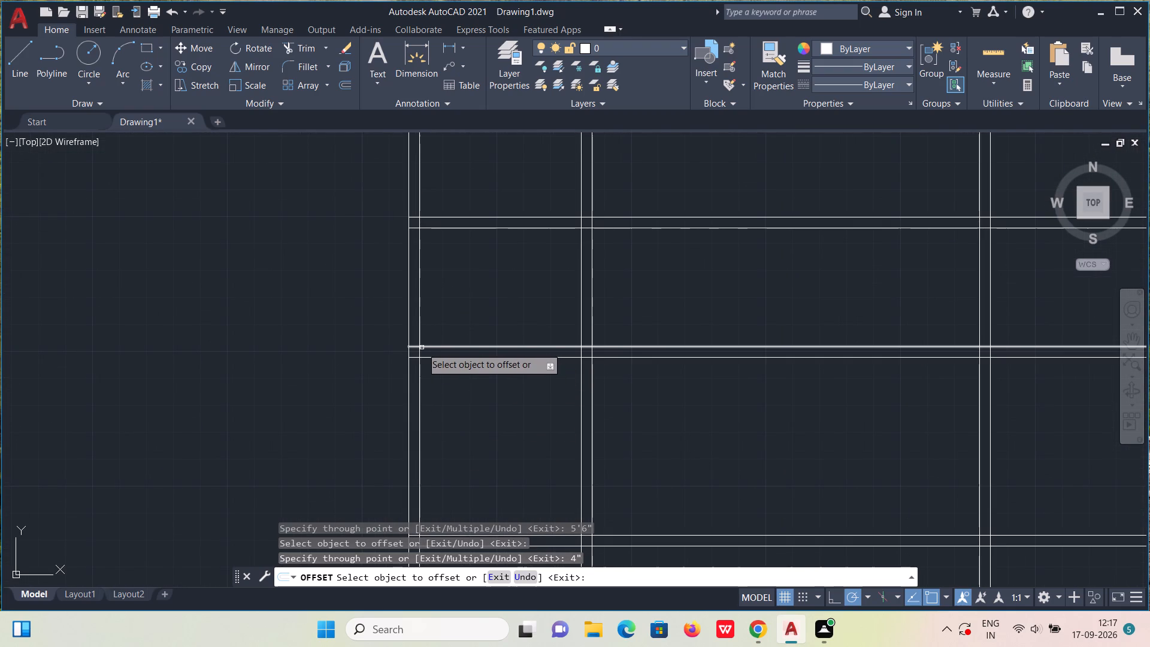
{"action": "left_click", "coordinate": [420, 430]}
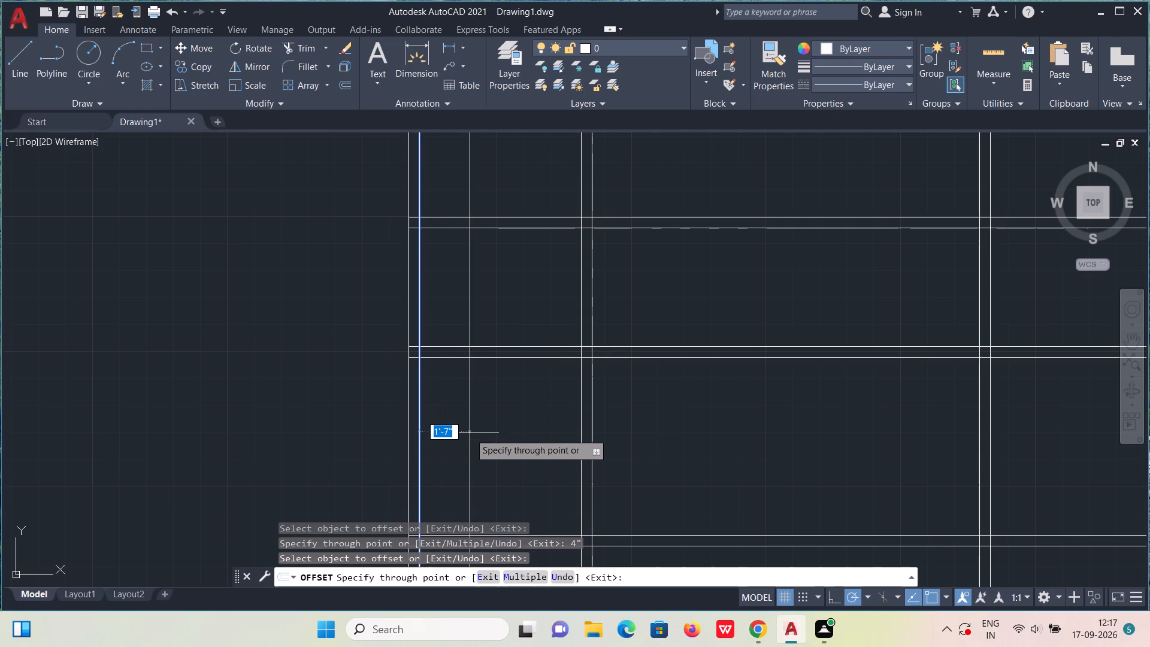
{"action": "type", "text": "7'"}
{"action": "key", "text": "Return"}
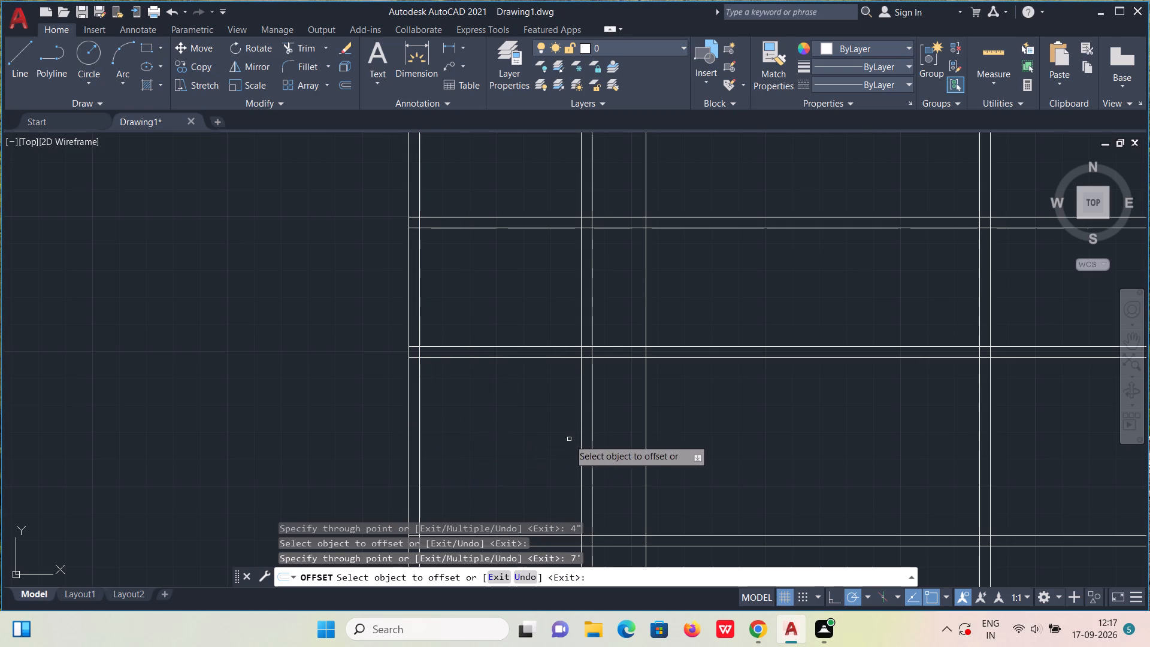
{"action": "left_click", "coordinate": [644, 424]}
{"action": "type", "text": "4\""}
{"action": "key", "text": "Return"}
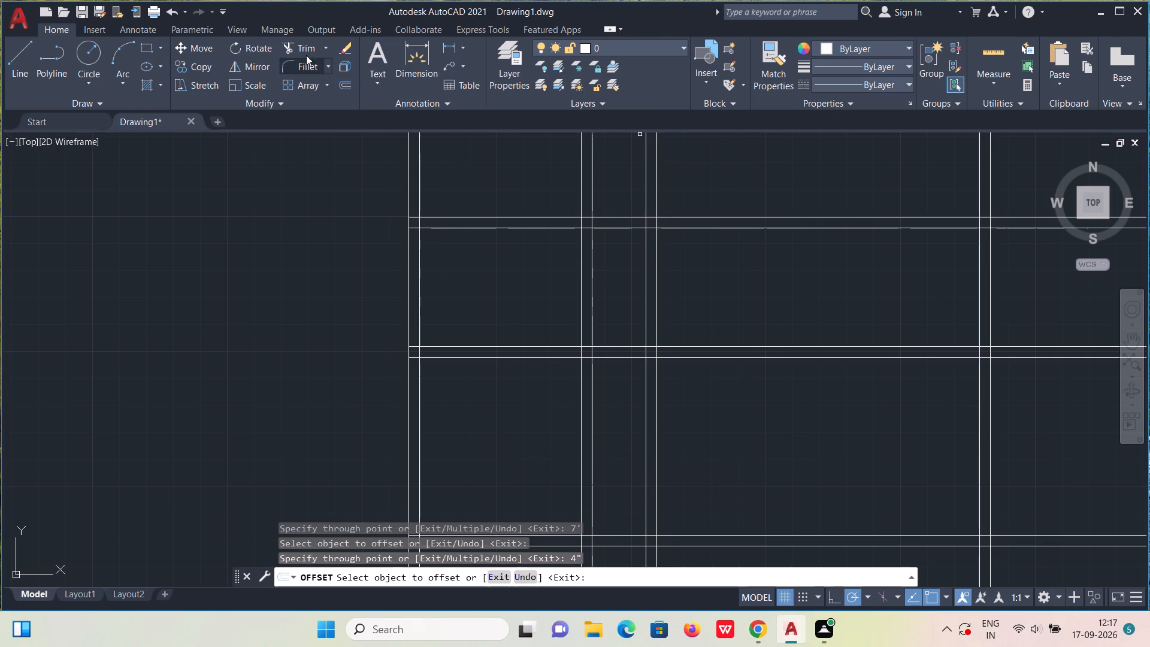
Trim the new vertical partition above and below the 5'6" band, leaving only the part that closes the left-column room.
{"action": "left_click", "coordinate": [306, 45]}
{"action": "scroll", "coordinate": [468, 238], "scroll_direction": "down", "scroll_amount": 1}
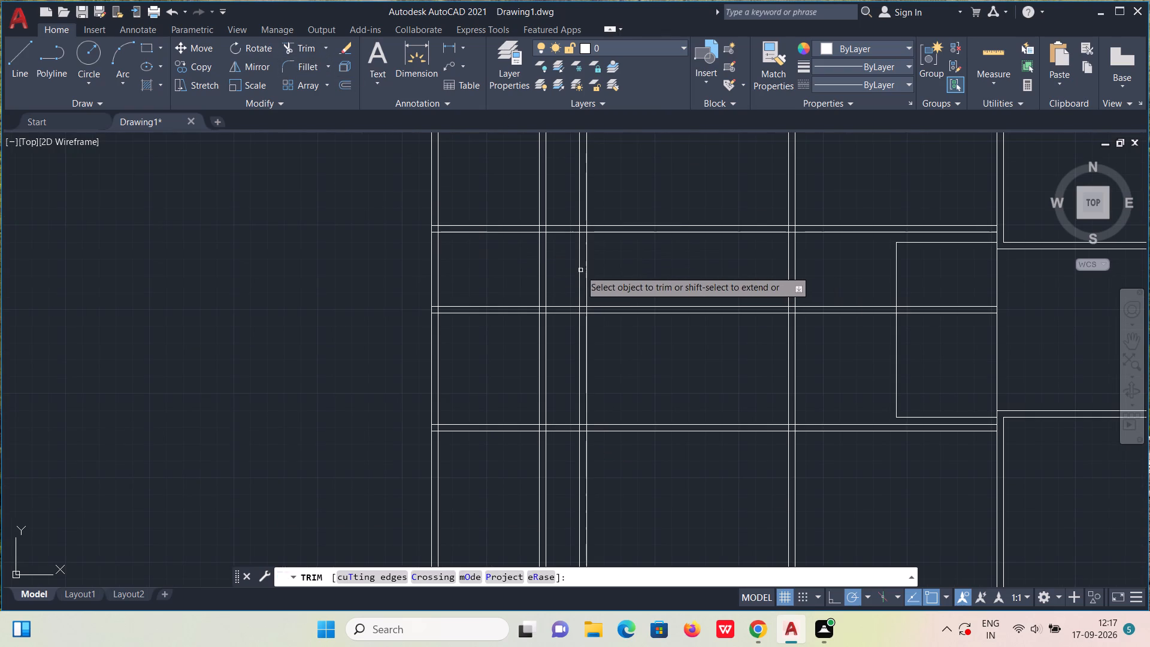
{"action": "left_click_drag", "start_coordinate": [594, 265], "coordinate": [573, 278]}
{"action": "left_click_drag", "start_coordinate": [594, 180], "coordinate": [580, 190]}
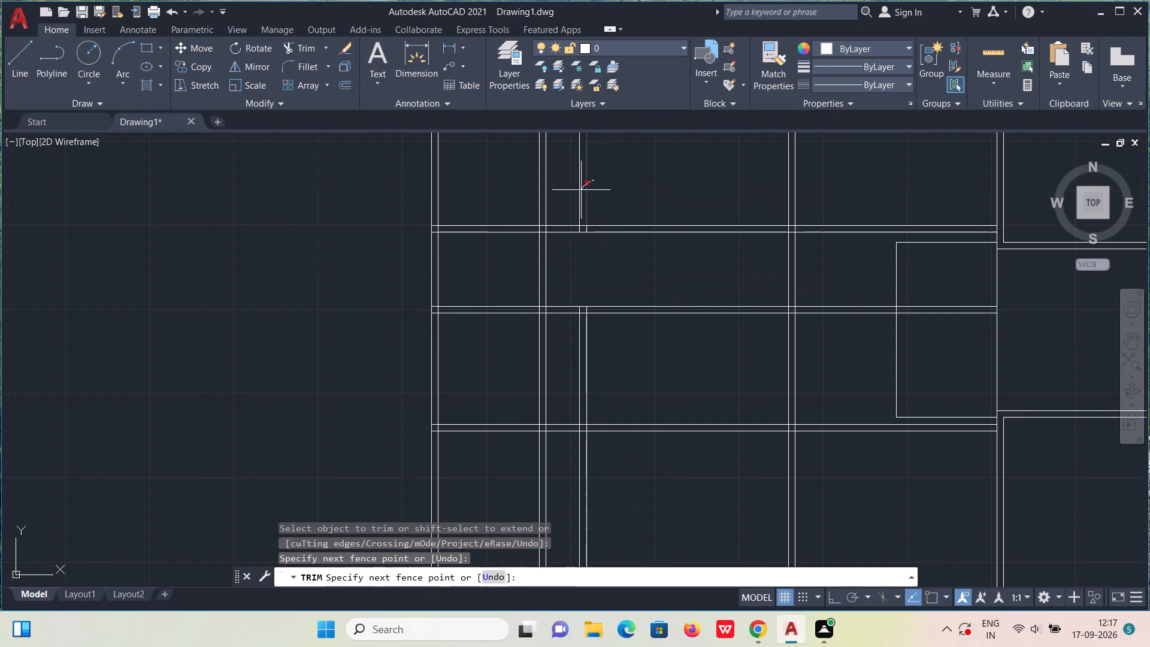
{"action": "left_click_drag", "start_coordinate": [580, 190], "coordinate": [576, 193]}
{"action": "scroll", "coordinate": [575, 199], "scroll_direction": "down", "scroll_amount": 2}
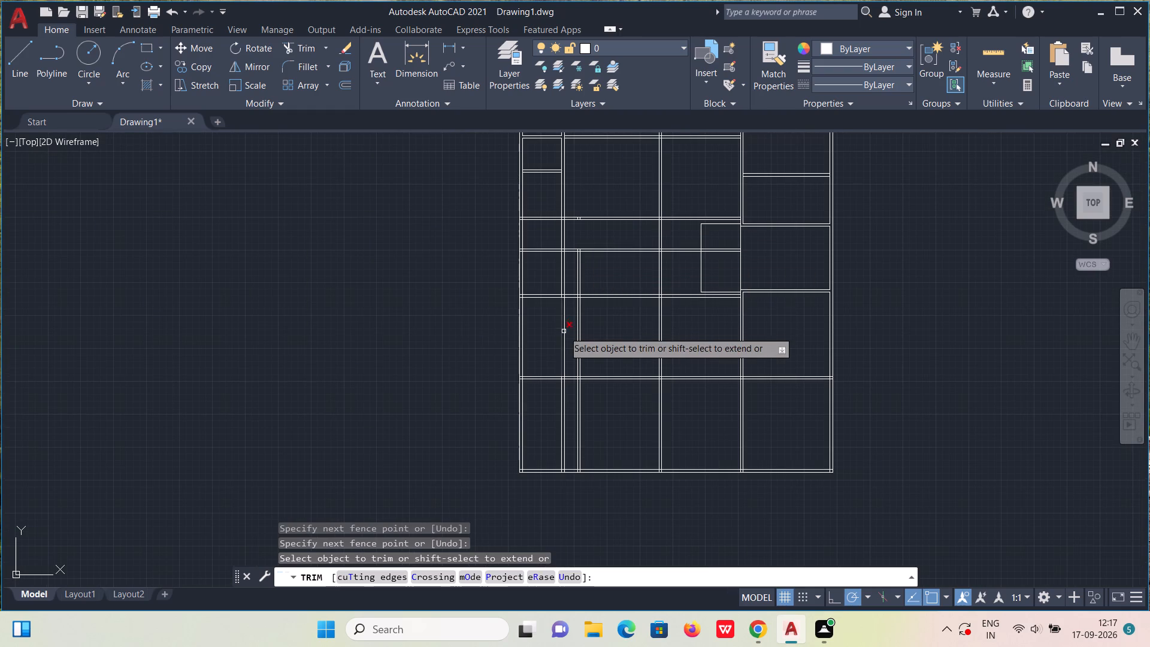
{"action": "left_click_drag", "start_coordinate": [577, 328], "coordinate": [583, 325]}
{"action": "left_click_drag", "start_coordinate": [577, 325], "coordinate": [586, 322]}
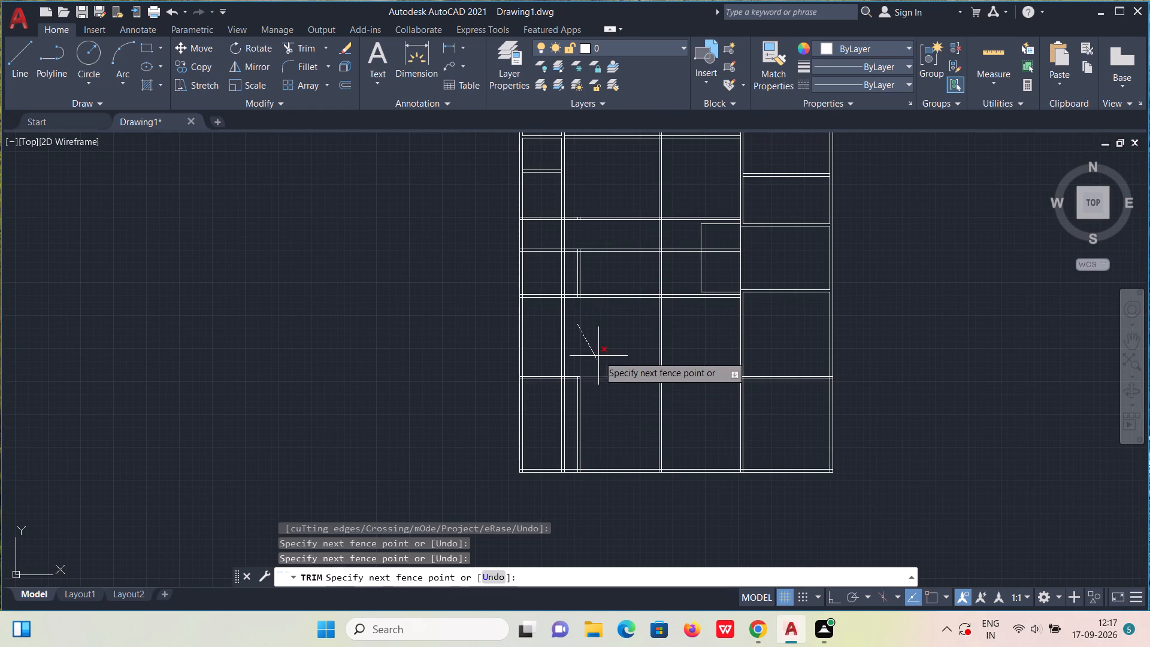
{"action": "left_click", "coordinate": [601, 341]}
{"action": "left_click_drag", "start_coordinate": [576, 412], "coordinate": [597, 409]}
{"action": "left_click", "coordinate": [598, 409]}
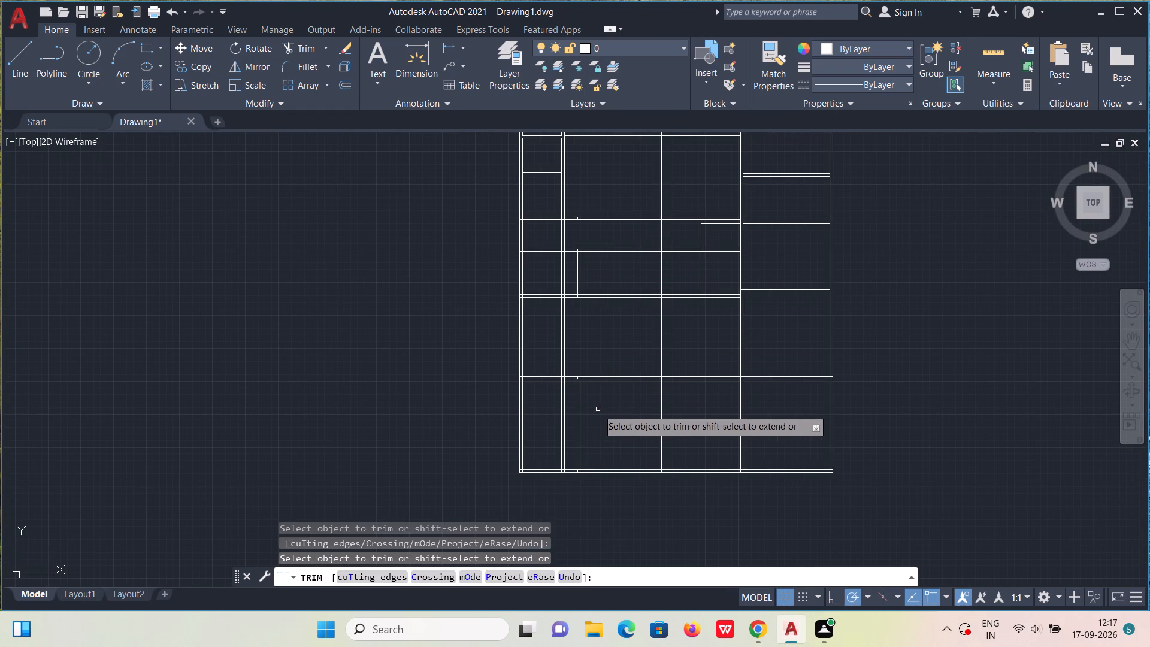
{"action": "left_click", "coordinate": [571, 412]}
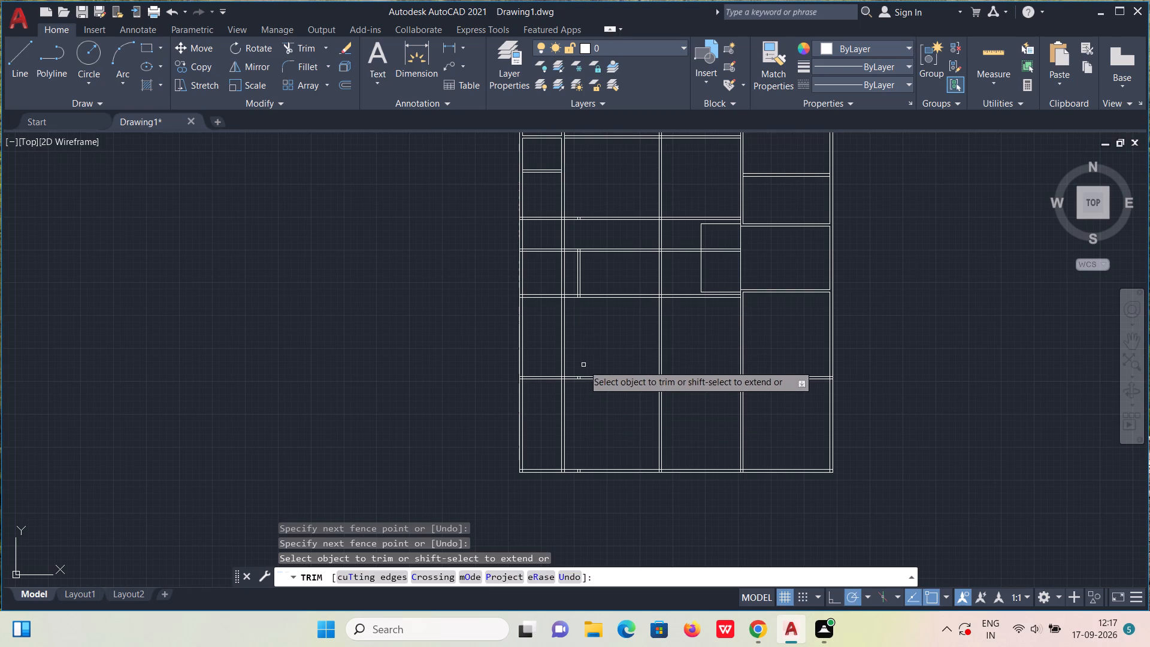
Trim away both lines of the inner vertical wall where they cross the new 7' by 5'6" room.
{"action": "left_click_drag", "start_coordinate": [558, 274], "coordinate": [570, 274]}
Trim the new vertical partition's leftover stubs inside the horizontal walls directly above and below the new room.
{"action": "middle_click_drag", "start_coordinate": [567, 265], "coordinate": [571, 291]}
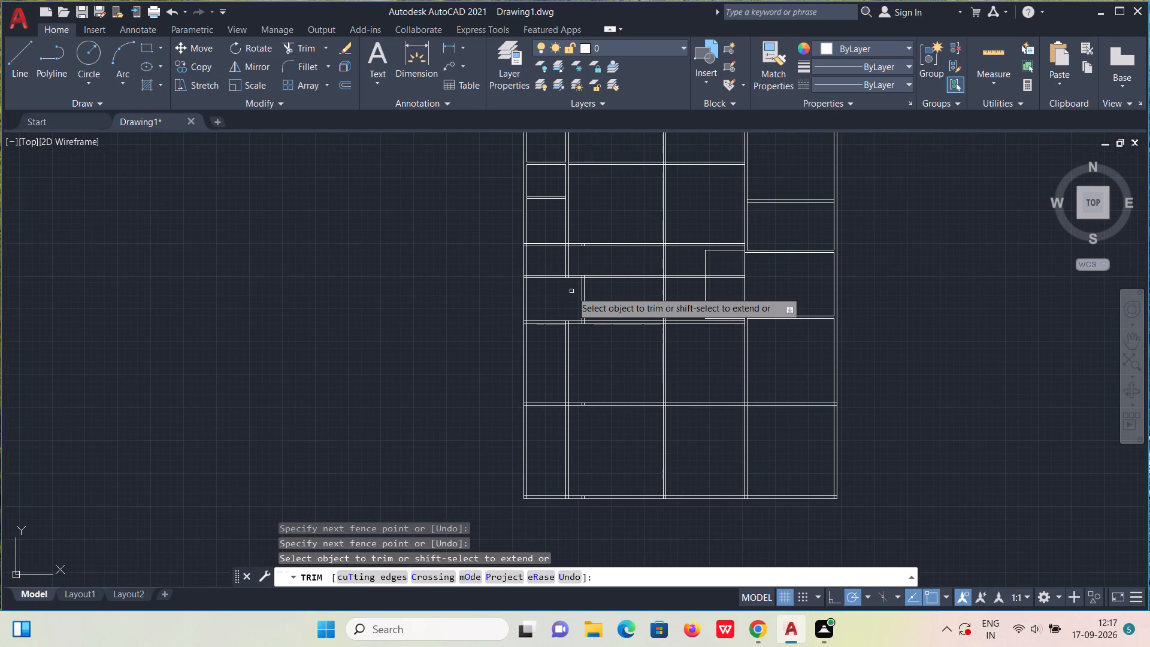
{"action": "scroll", "coordinate": [570, 303], "scroll_direction": "up", "scroll_amount": 2}
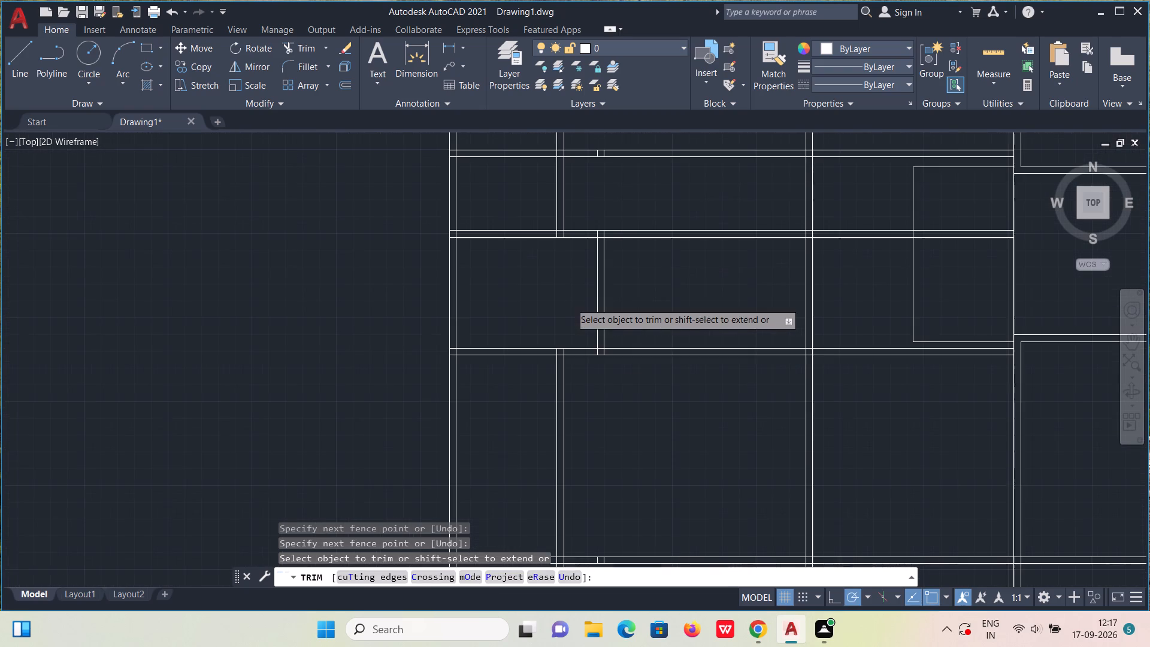
{"action": "middle_click_drag", "start_coordinate": [604, 234], "coordinate": [618, 412]}
{"action": "scroll", "coordinate": [607, 373], "scroll_direction": "up", "scroll_amount": 2}
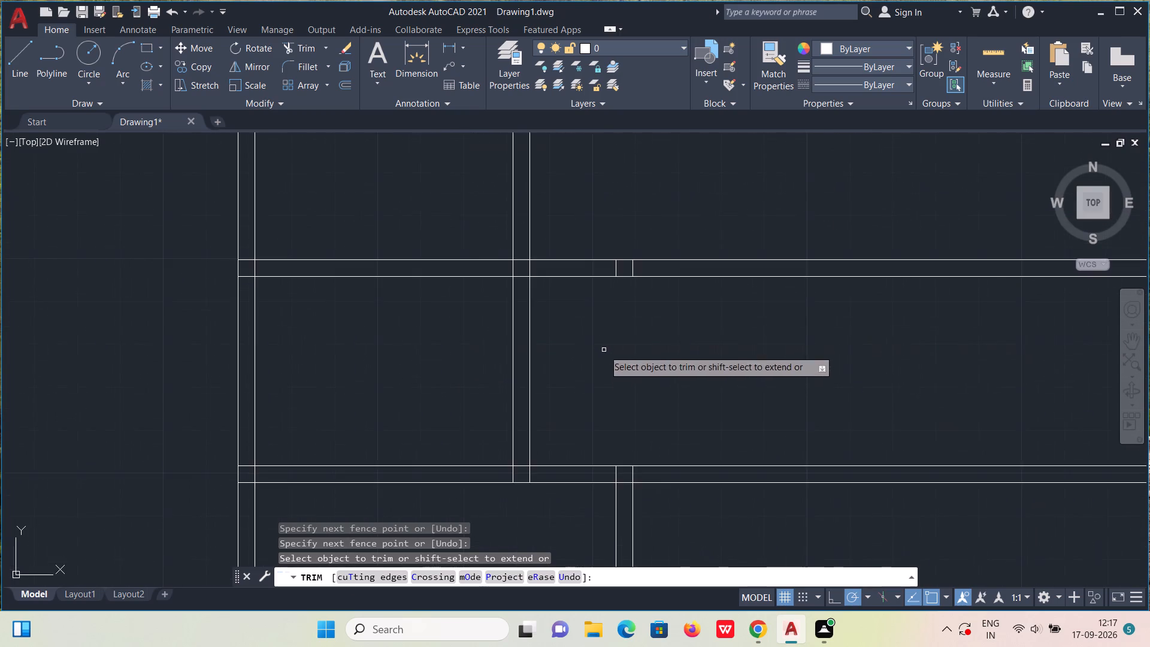
{"action": "scroll", "coordinate": [601, 314], "scroll_direction": "up", "scroll_amount": 1}
{"action": "middle_click_drag", "start_coordinate": [601, 314], "coordinate": [614, 436]}
{"action": "scroll", "coordinate": [620, 402], "scroll_direction": "up", "scroll_amount": 2}
{"action": "left_click_drag", "start_coordinate": [642, 316], "coordinate": [790, 313]}
{"action": "scroll", "coordinate": [782, 328], "scroll_direction": "down", "scroll_amount": 7}
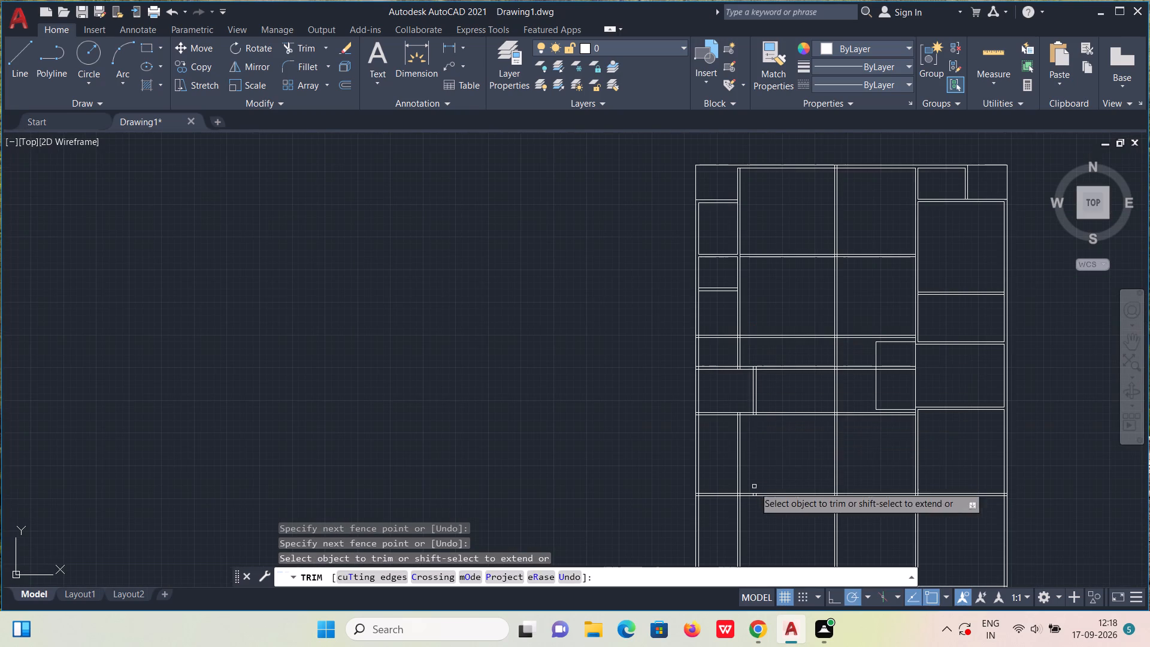
{"action": "scroll", "coordinate": [759, 497], "scroll_direction": "up", "scroll_amount": 3}
{"action": "middle_click_drag", "start_coordinate": [756, 491], "coordinate": [716, 351]}
{"action": "scroll", "coordinate": [718, 354], "scroll_direction": "up", "scroll_amount": 7}
{"action": "left_click_drag", "start_coordinate": [435, 407], "coordinate": [450, 412]}
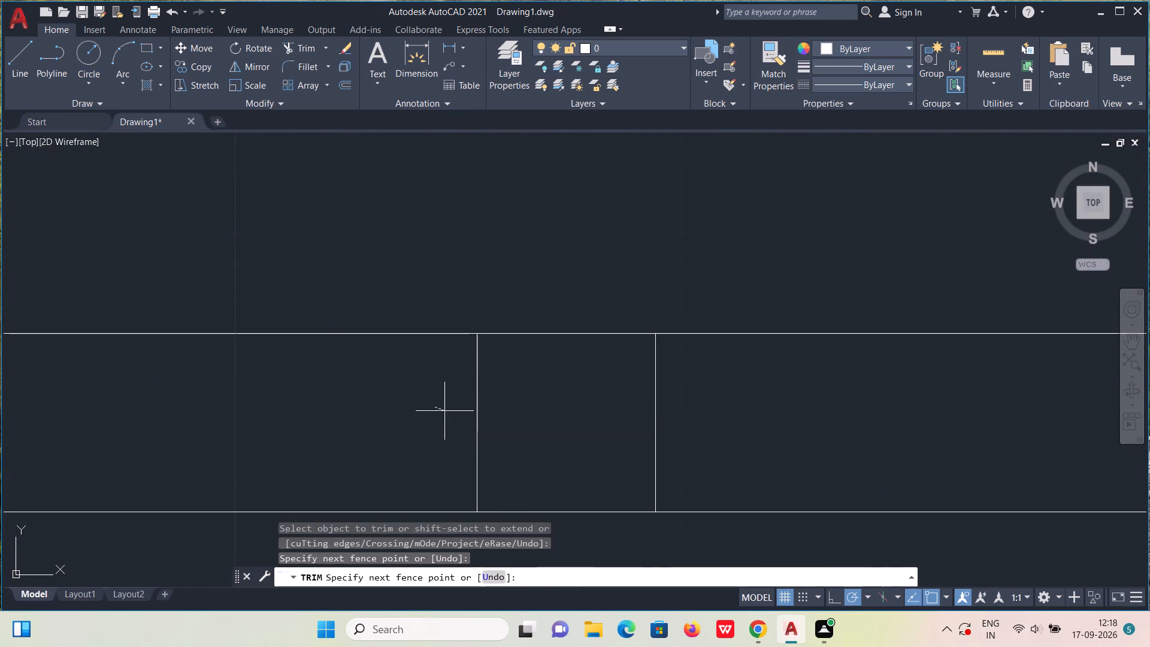
{"action": "left_click_drag", "start_coordinate": [450, 412], "coordinate": [821, 420]}
{"action": "scroll", "coordinate": [818, 416], "scroll_direction": "down", "scroll_amount": 5}
{"action": "scroll", "coordinate": [730, 317], "scroll_direction": "down", "scroll_amount": 5}
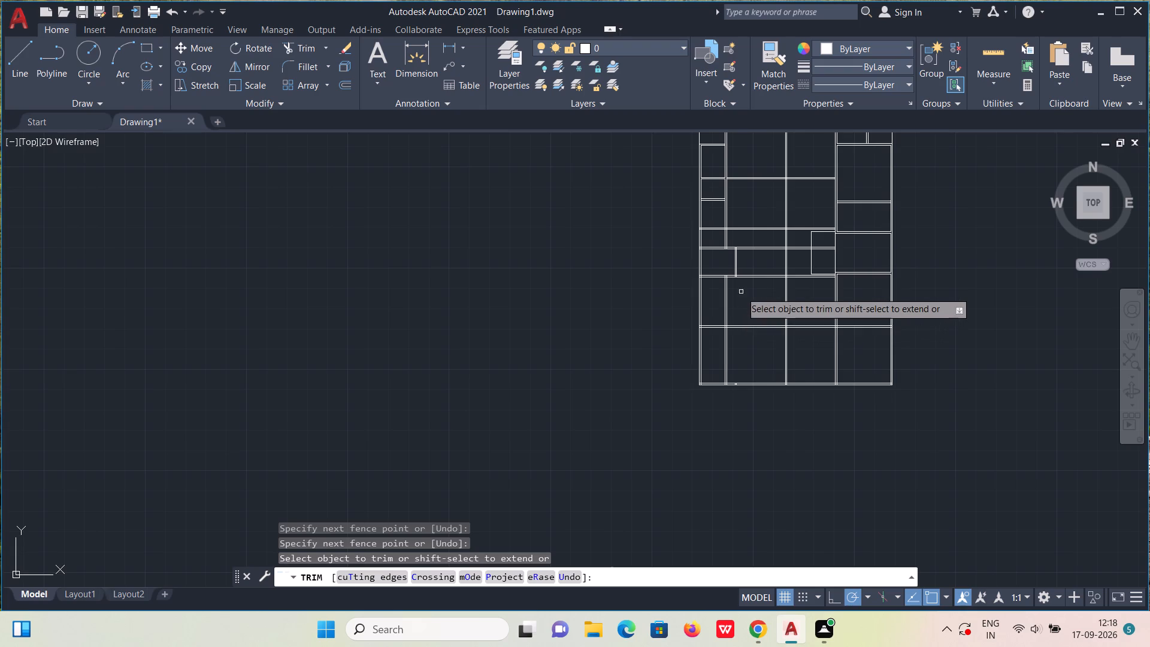
Trim the new horizontal partition from the room's vertical partition to the right column, including the pieces inside the enclosure and middle vertical wall.
{"action": "scroll", "coordinate": [760, 264], "scroll_direction": "up", "scroll_amount": 3}
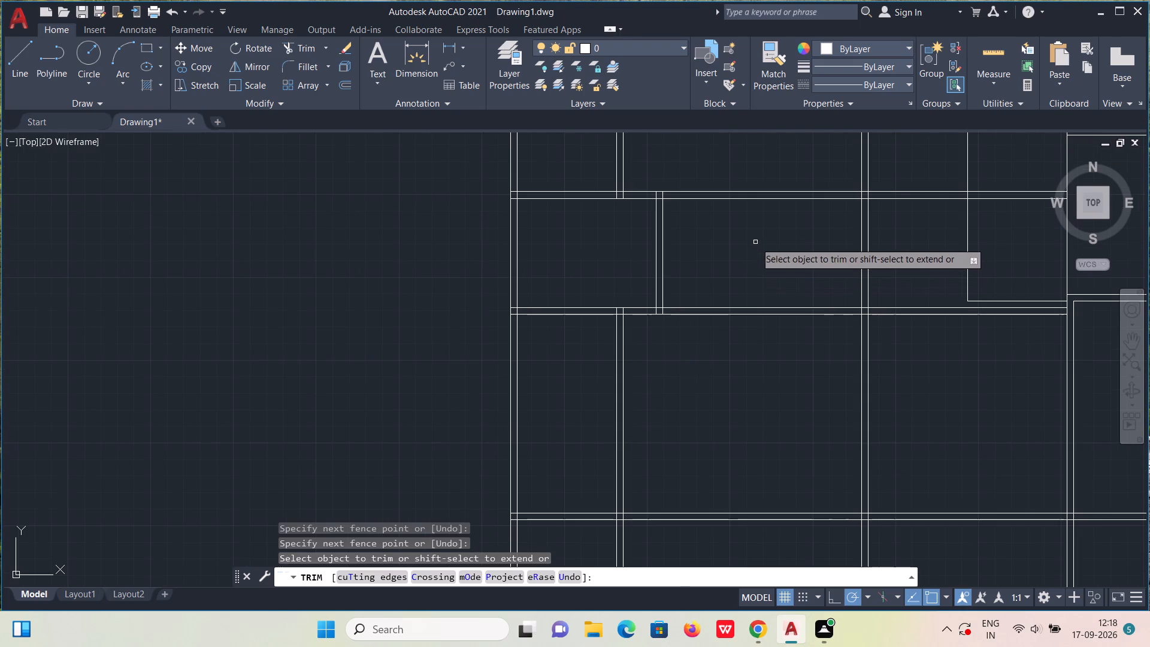
{"action": "middle_click_drag", "start_coordinate": [755, 298], "coordinate": [700, 444]}
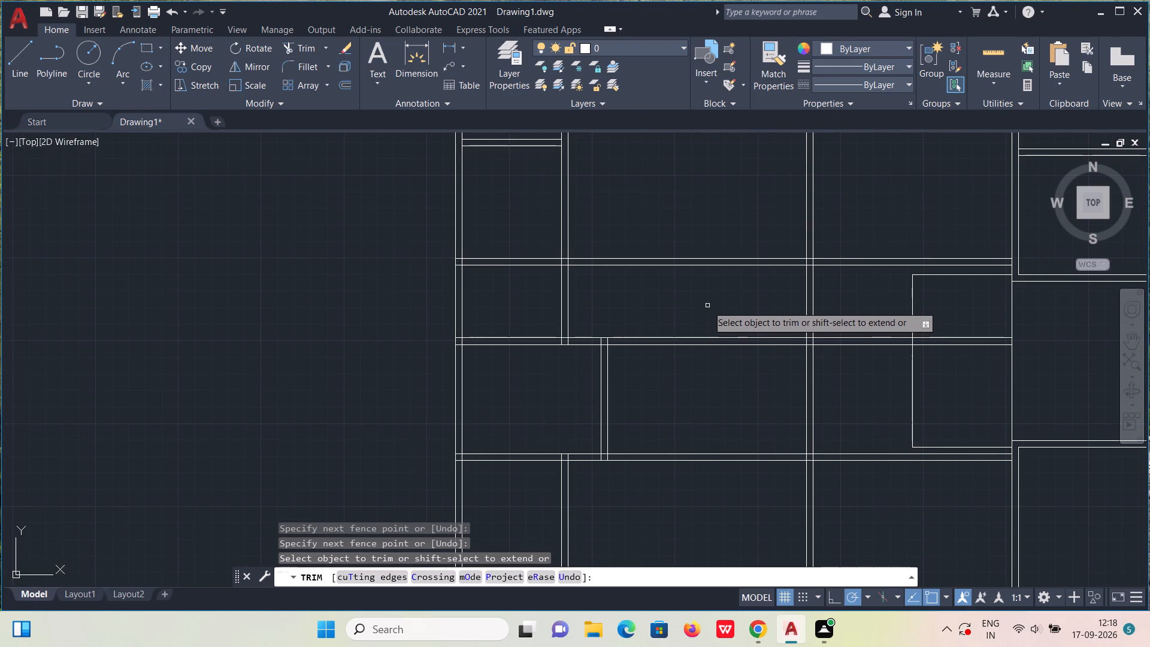
{"action": "left_click_drag", "start_coordinate": [707, 306], "coordinate": [716, 385]}
{"action": "left_click_drag", "start_coordinate": [851, 324], "coordinate": [866, 382]}
{"action": "left_click_drag", "start_coordinate": [935, 319], "coordinate": [957, 371]}
{"action": "scroll", "coordinate": [780, 343], "scroll_direction": "up", "scroll_amount": 3}
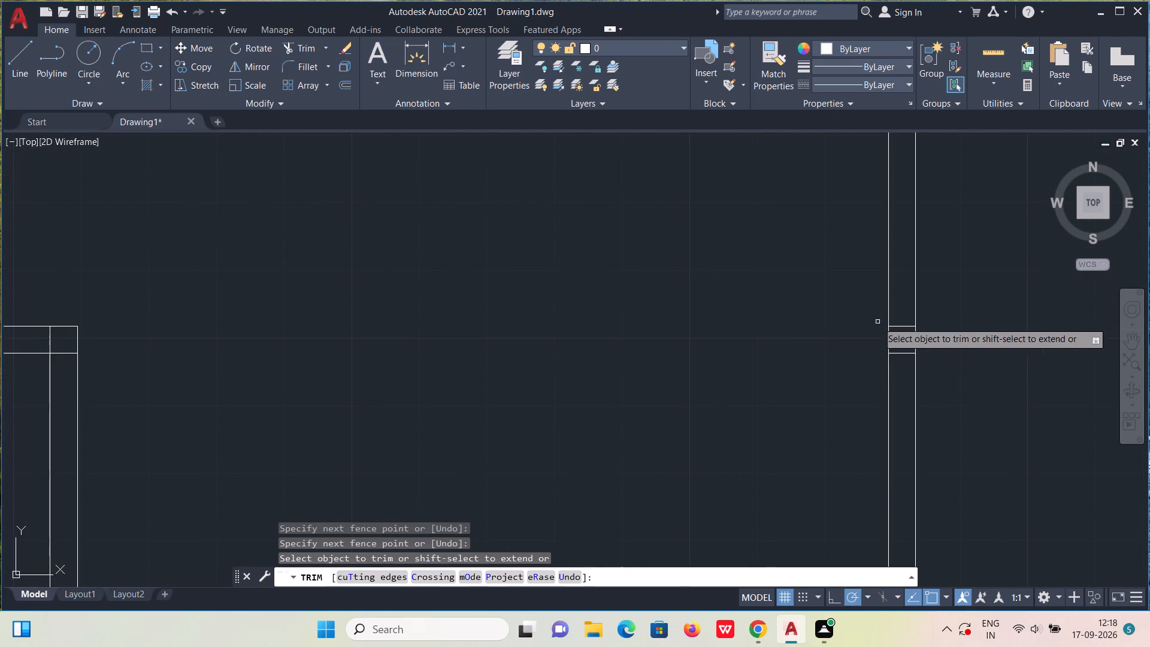
{"action": "left_click_drag", "start_coordinate": [906, 315], "coordinate": [913, 367]}
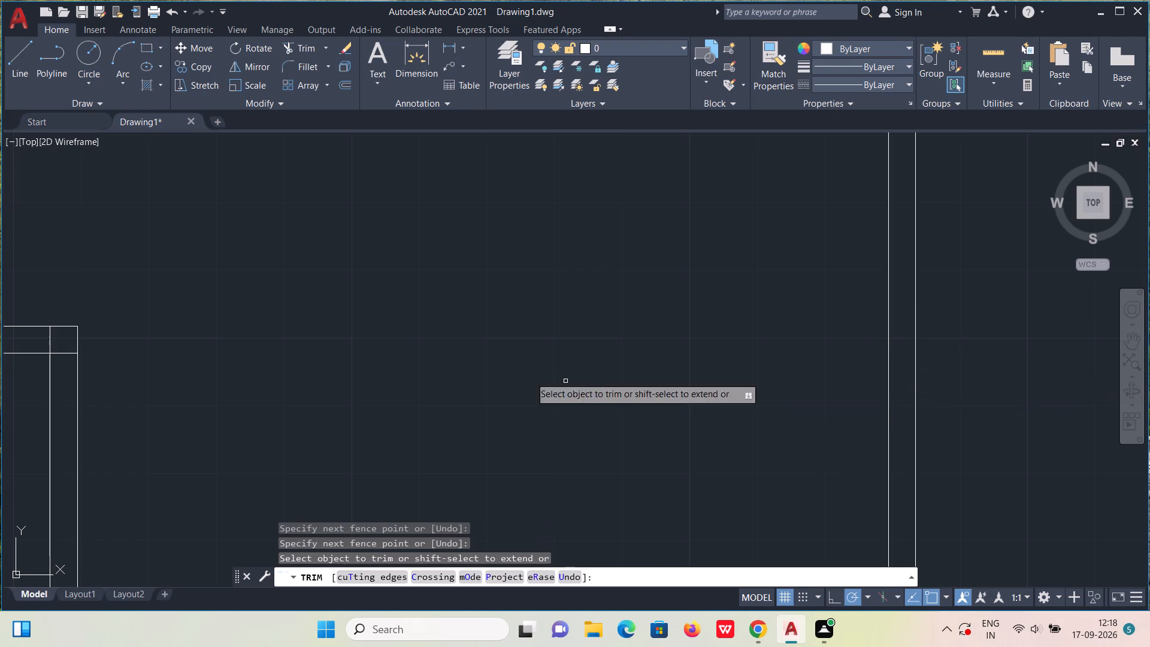
Examine the new room's corner and its junctions with the inner vertical wall, and end trimming.
{"action": "scroll", "coordinate": [464, 367], "scroll_direction": "down", "scroll_amount": 3}
{"action": "scroll", "coordinate": [335, 375], "scroll_direction": "up", "scroll_amount": 1}
{"action": "scroll", "coordinate": [335, 375], "scroll_direction": "down", "scroll_amount": 1}
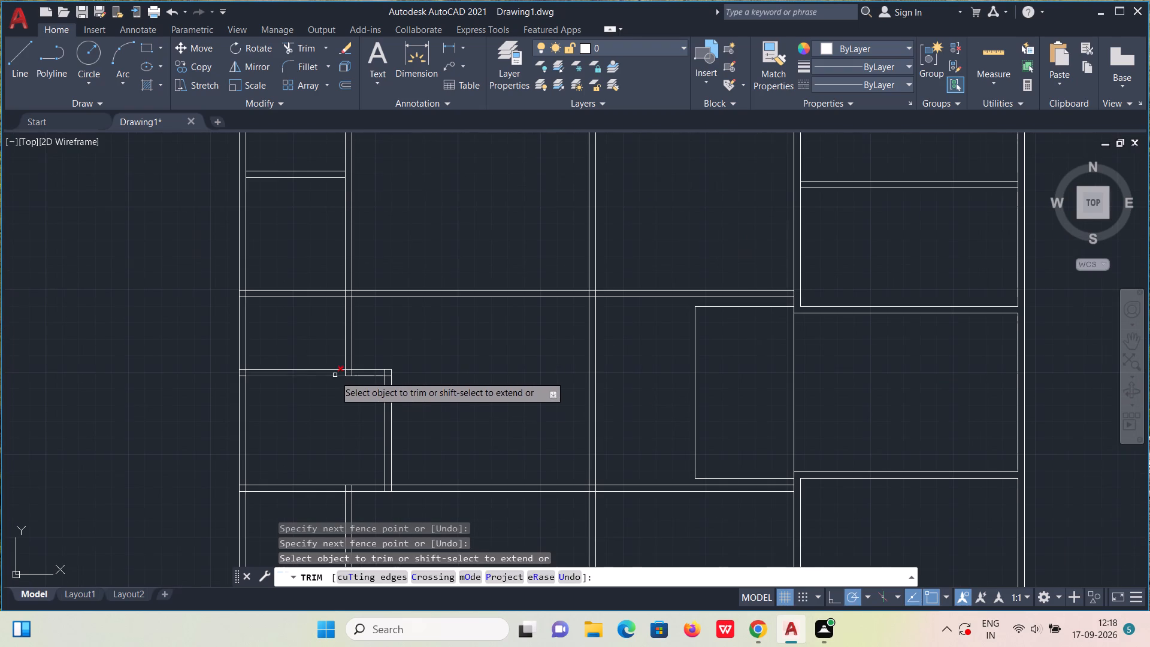
{"action": "scroll", "coordinate": [362, 394], "scroll_direction": "up", "scroll_amount": 2}
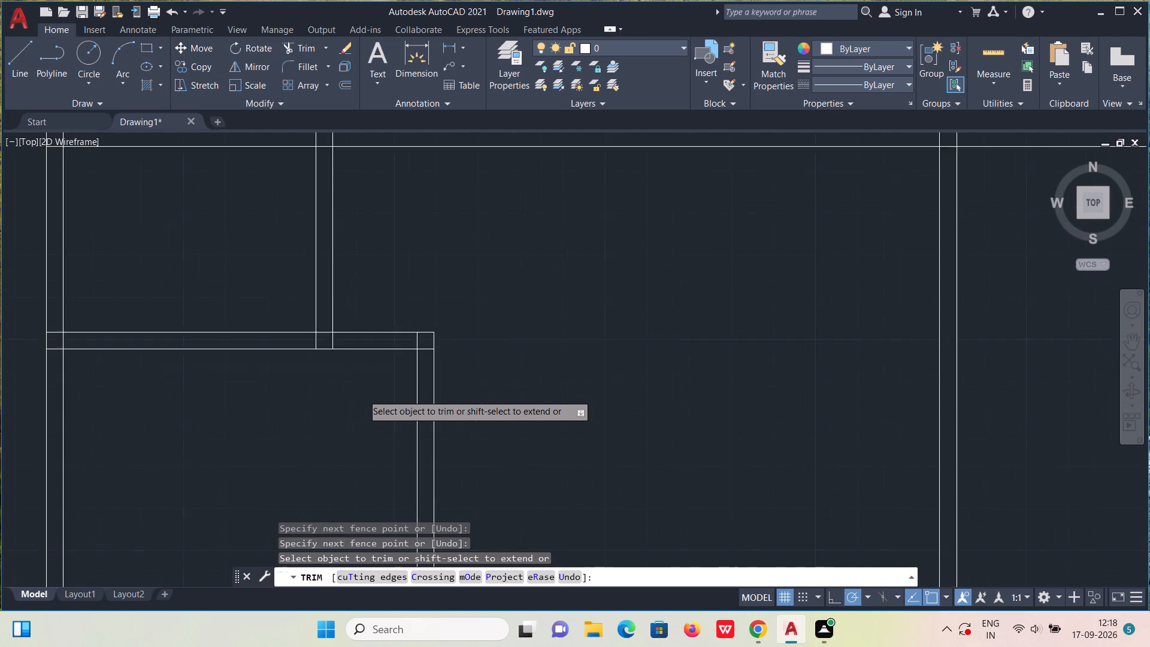
{"action": "scroll", "coordinate": [362, 394], "scroll_direction": "up", "scroll_amount": 1}
{"action": "scroll", "coordinate": [362, 394], "scroll_direction": "down", "scroll_amount": 3}
{"action": "middle_click_drag", "start_coordinate": [476, 419], "coordinate": [474, 420]}
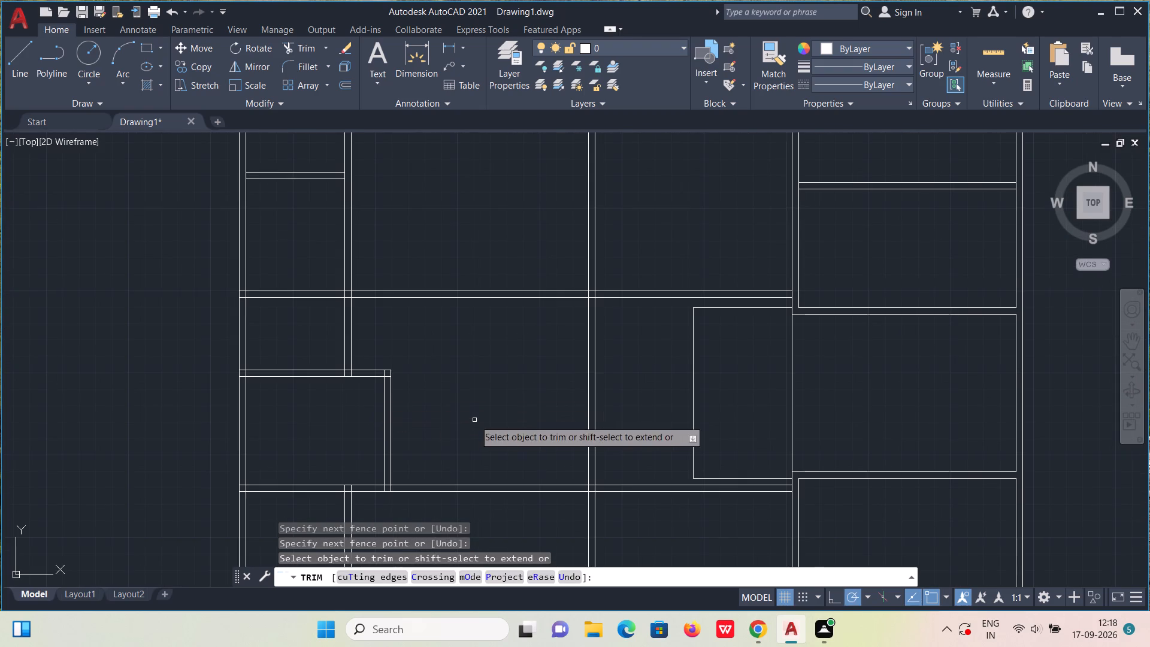
{"action": "middle_click_drag", "start_coordinate": [474, 420], "coordinate": [483, 370]}
{"action": "scroll", "coordinate": [483, 365], "scroll_direction": "down", "scroll_amount": 3}
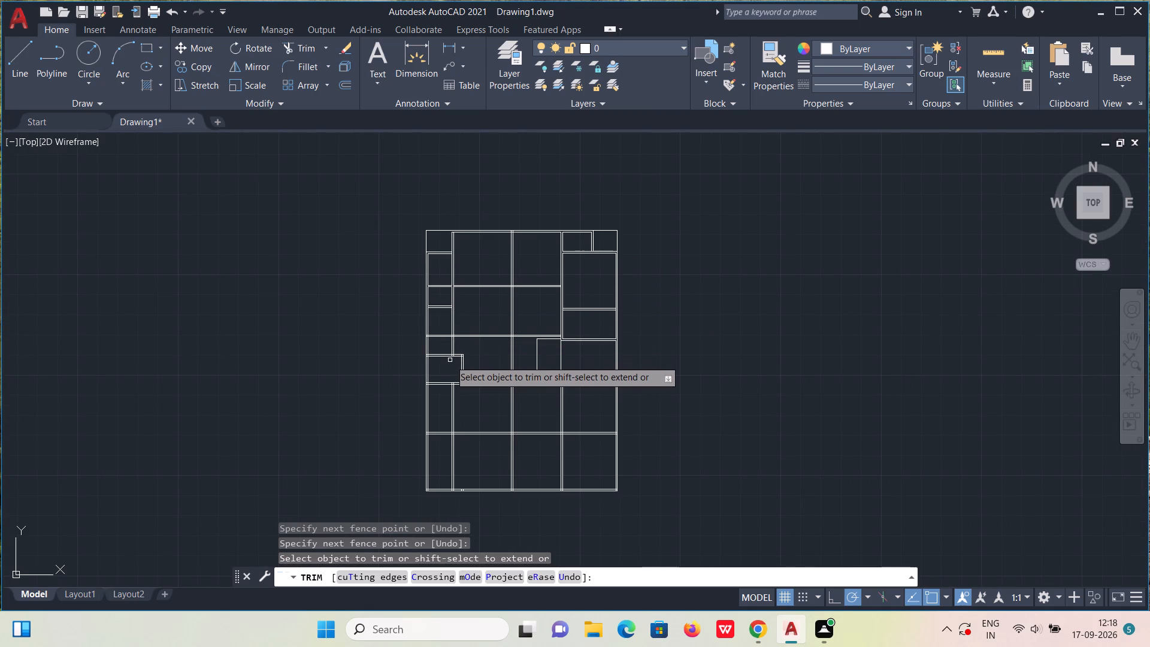
{"action": "key", "text": "Escape"}
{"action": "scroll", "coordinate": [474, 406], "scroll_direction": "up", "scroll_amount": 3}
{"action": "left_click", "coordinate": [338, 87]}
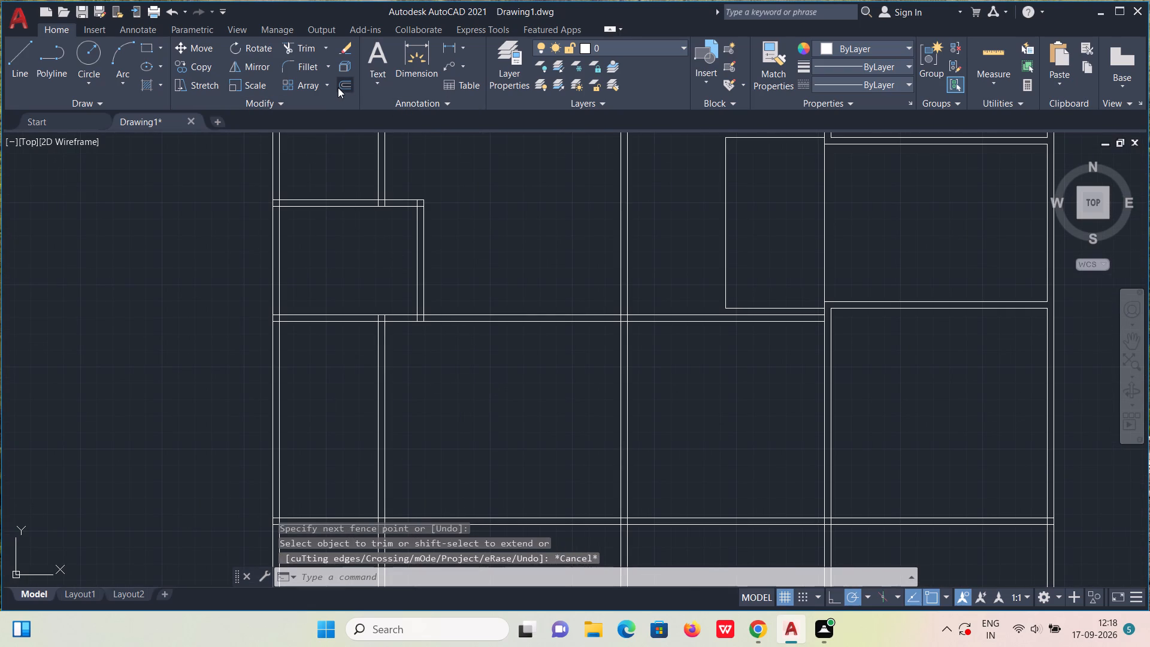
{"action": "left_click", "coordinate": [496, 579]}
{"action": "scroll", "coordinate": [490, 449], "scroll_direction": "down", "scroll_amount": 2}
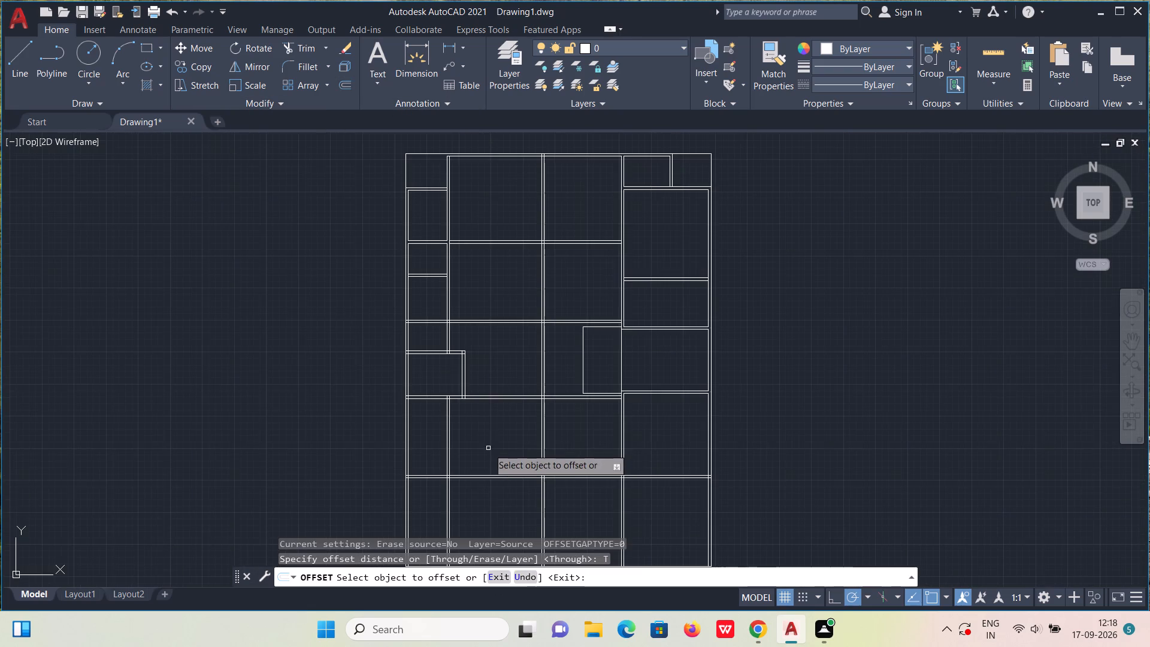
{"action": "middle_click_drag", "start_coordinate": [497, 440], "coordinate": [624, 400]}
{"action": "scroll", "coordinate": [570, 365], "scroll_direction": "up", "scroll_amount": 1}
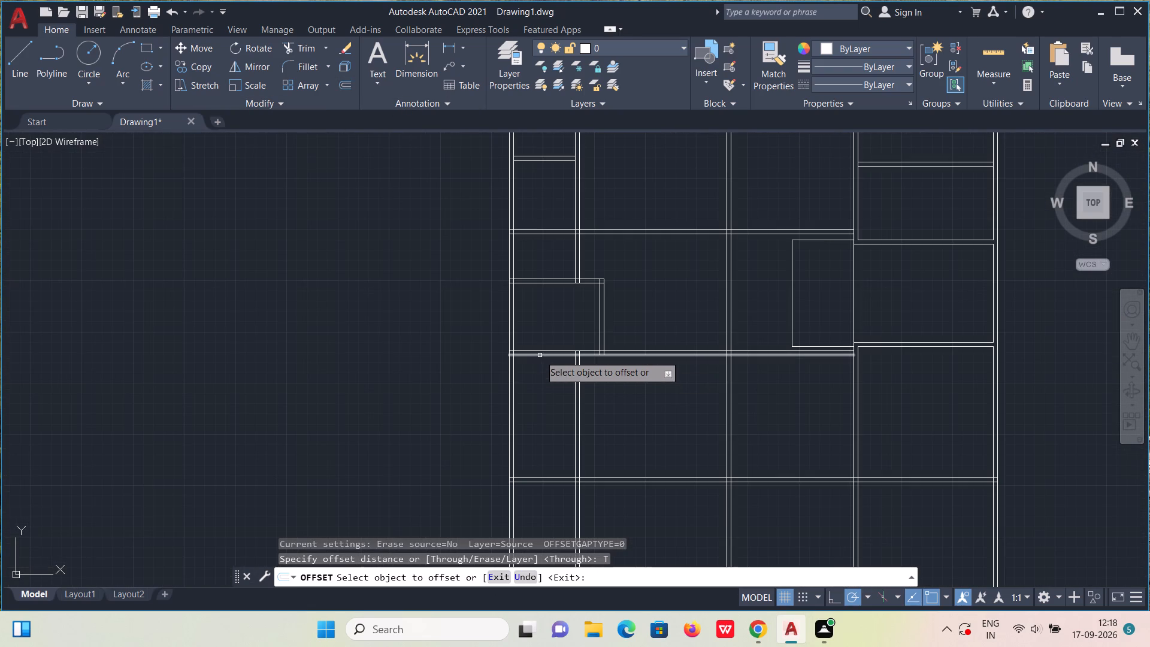
Trim the inner vertical wall's stubs and the horizontal wall's lower line at their junction below the 7' by 5'6" room.
{"action": "left_click", "coordinate": [300, 50]}
{"action": "scroll", "coordinate": [543, 341], "scroll_direction": "up", "scroll_amount": 3}
{"action": "scroll", "coordinate": [747, 389], "scroll_direction": "up", "scroll_amount": 5}
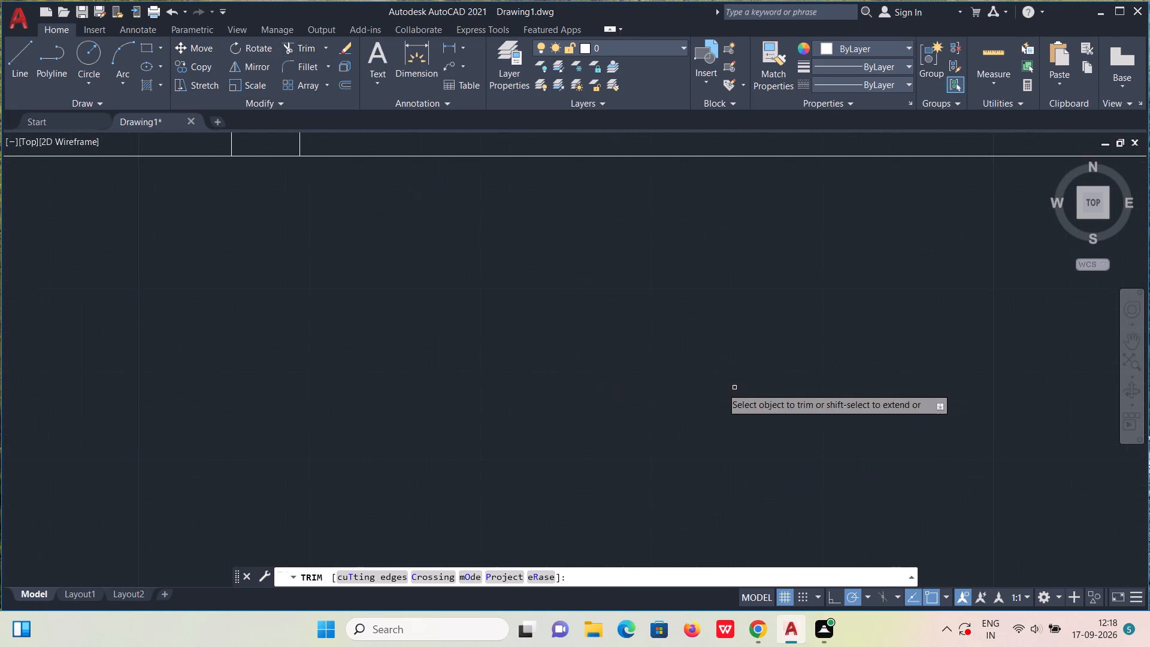
{"action": "scroll", "coordinate": [712, 388], "scroll_direction": "up", "scroll_amount": 1}
{"action": "scroll", "coordinate": [533, 329], "scroll_direction": "down", "scroll_amount": 3}
{"action": "scroll", "coordinate": [484, 384], "scroll_direction": "up", "scroll_amount": 1}
{"action": "middle_click_drag", "start_coordinate": [487, 393], "coordinate": [992, 544]}
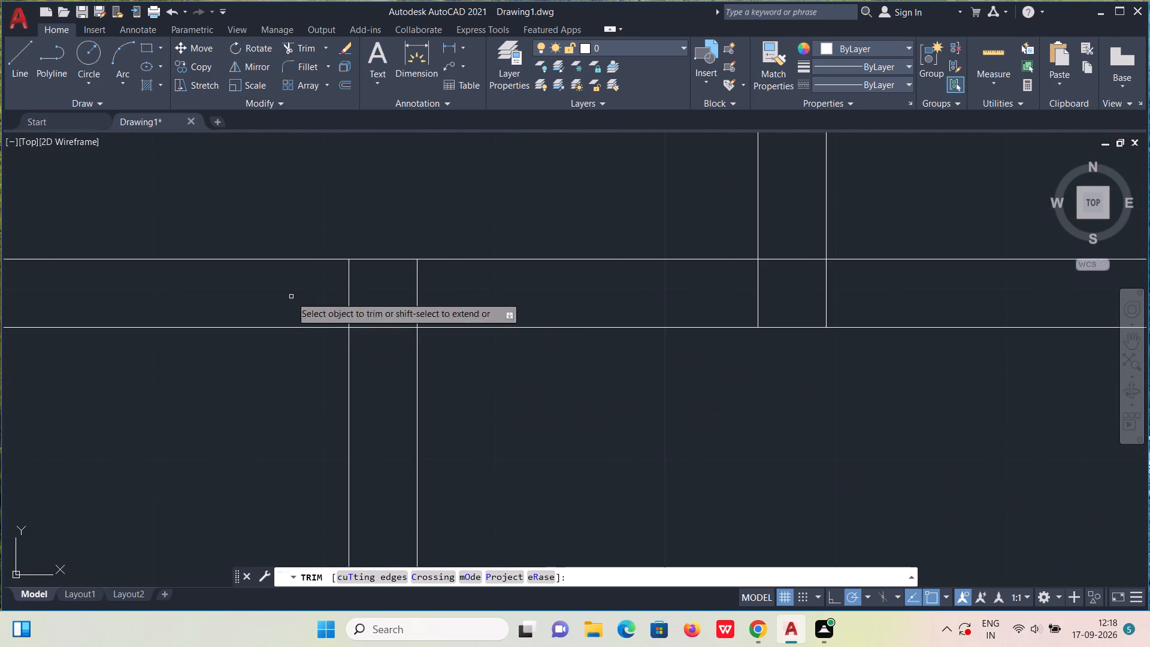
{"action": "left_click_drag", "start_coordinate": [294, 297], "coordinate": [510, 298]}
{"action": "left_click_drag", "start_coordinate": [385, 317], "coordinate": [390, 363]}
Open the same horizontal wall's junction with the left outer wall by trimming its two stubs and the outer wall's inner line.
{"action": "scroll", "coordinate": [400, 368], "scroll_direction": "down", "scroll_amount": 3}
{"action": "middle_click_drag", "start_coordinate": [364, 412], "coordinate": [894, 377]}
{"action": "scroll", "coordinate": [721, 309], "scroll_direction": "up", "scroll_amount": 2}
{"action": "left_click_drag", "start_coordinate": [625, 329], "coordinate": [595, 373]}
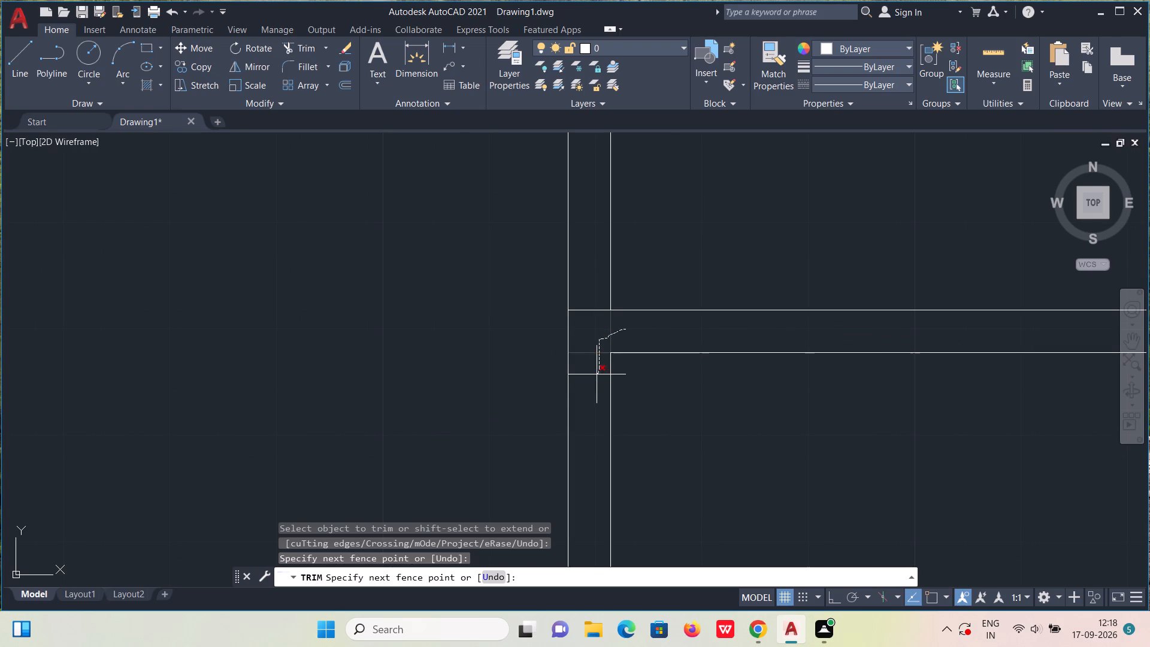
{"action": "left_click_drag", "start_coordinate": [595, 373], "coordinate": [589, 295]}
{"action": "scroll", "coordinate": [614, 339], "scroll_direction": "down", "scroll_amount": 4}
{"action": "middle_click_drag", "start_coordinate": [680, 450], "coordinate": [667, 391]}
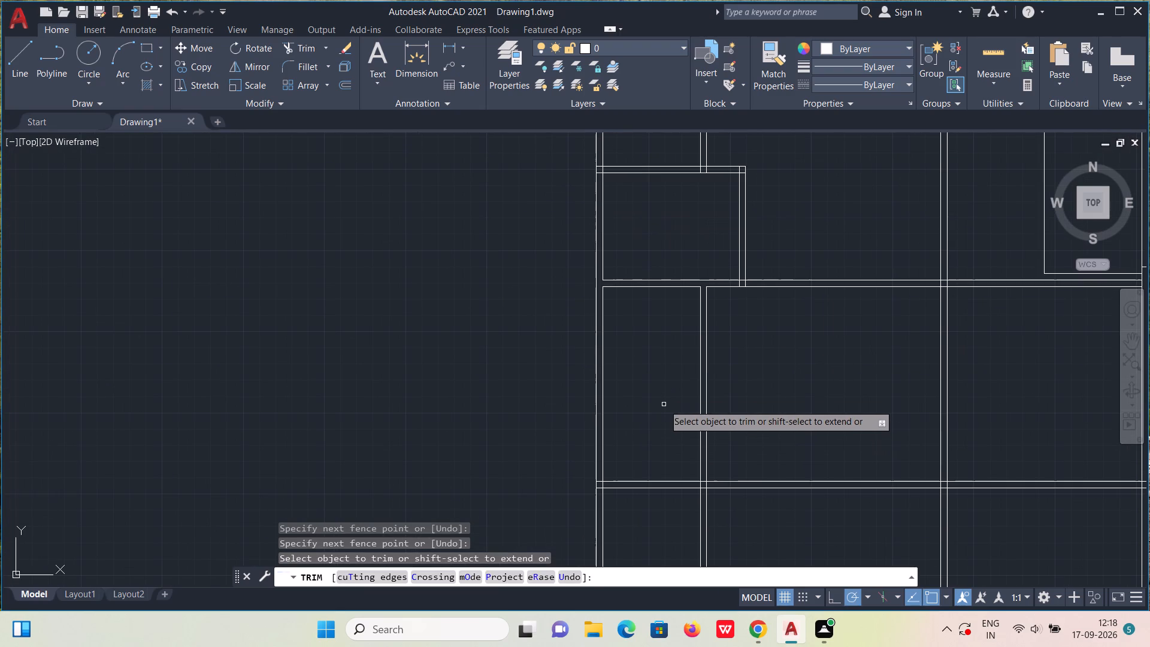
{"action": "key", "text": "Escape"}
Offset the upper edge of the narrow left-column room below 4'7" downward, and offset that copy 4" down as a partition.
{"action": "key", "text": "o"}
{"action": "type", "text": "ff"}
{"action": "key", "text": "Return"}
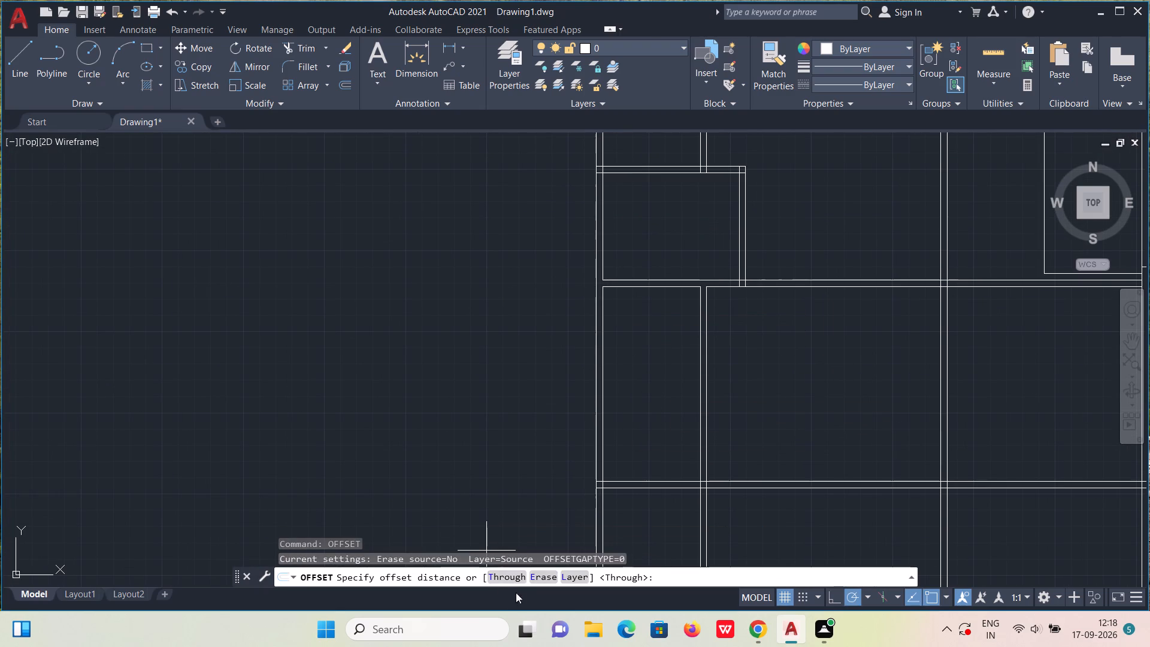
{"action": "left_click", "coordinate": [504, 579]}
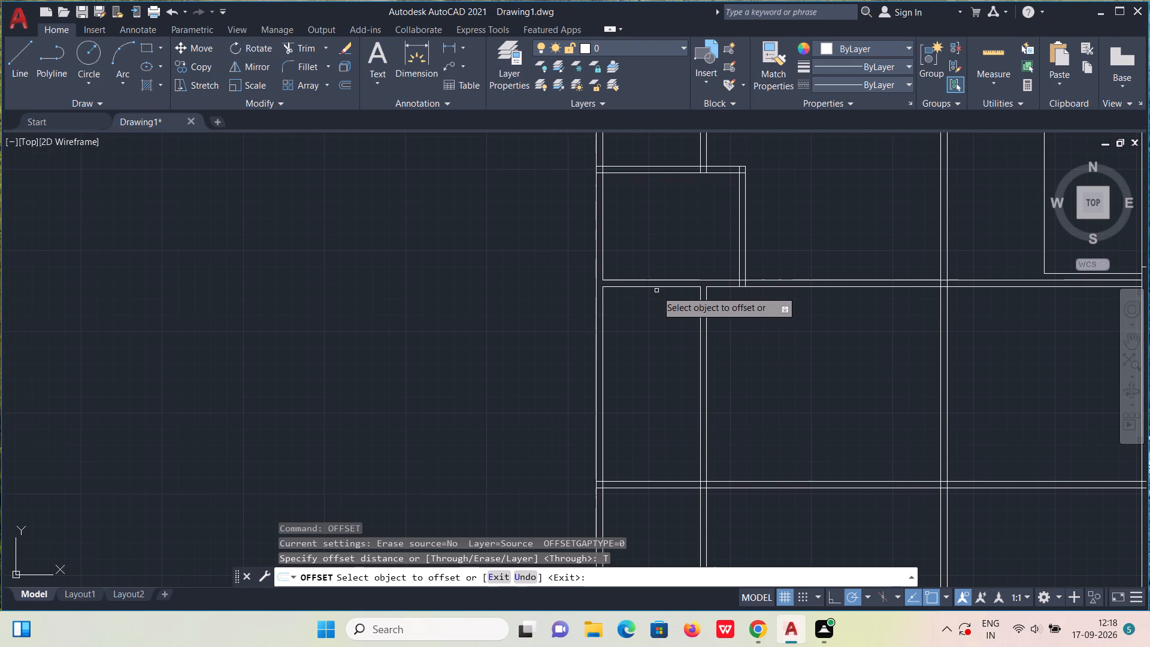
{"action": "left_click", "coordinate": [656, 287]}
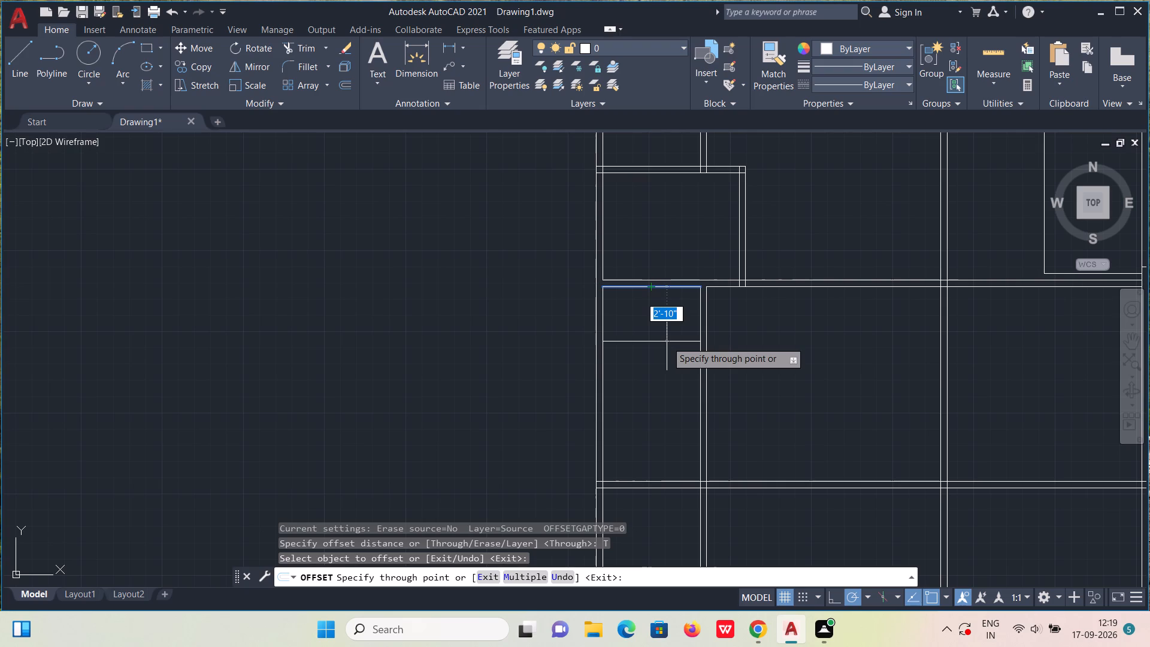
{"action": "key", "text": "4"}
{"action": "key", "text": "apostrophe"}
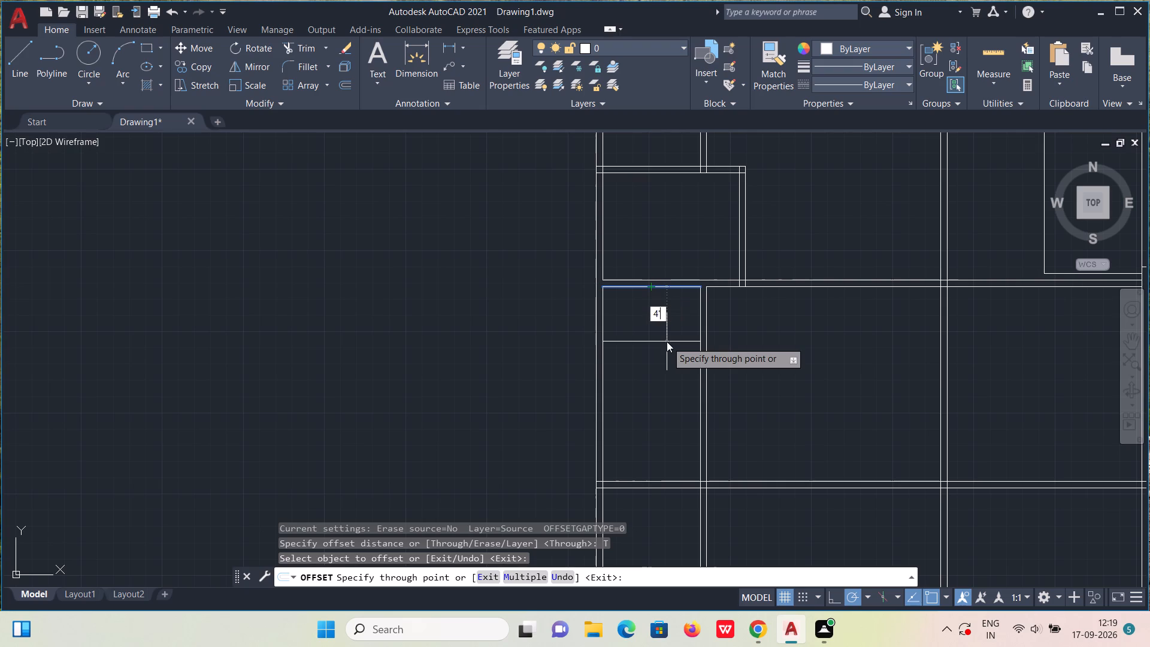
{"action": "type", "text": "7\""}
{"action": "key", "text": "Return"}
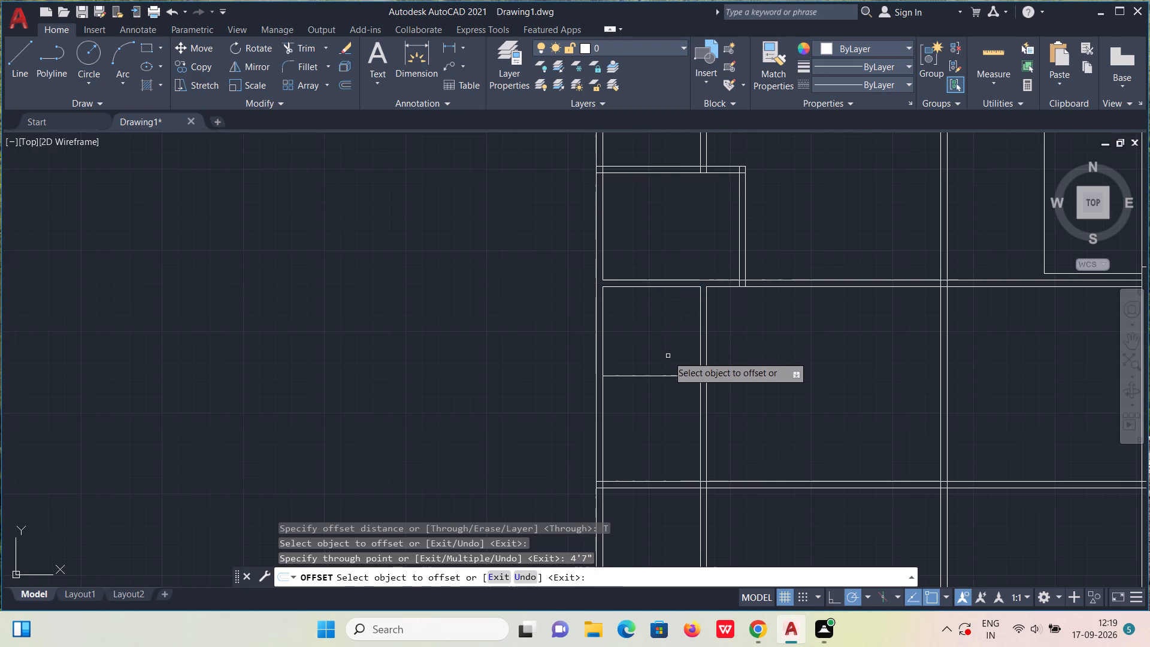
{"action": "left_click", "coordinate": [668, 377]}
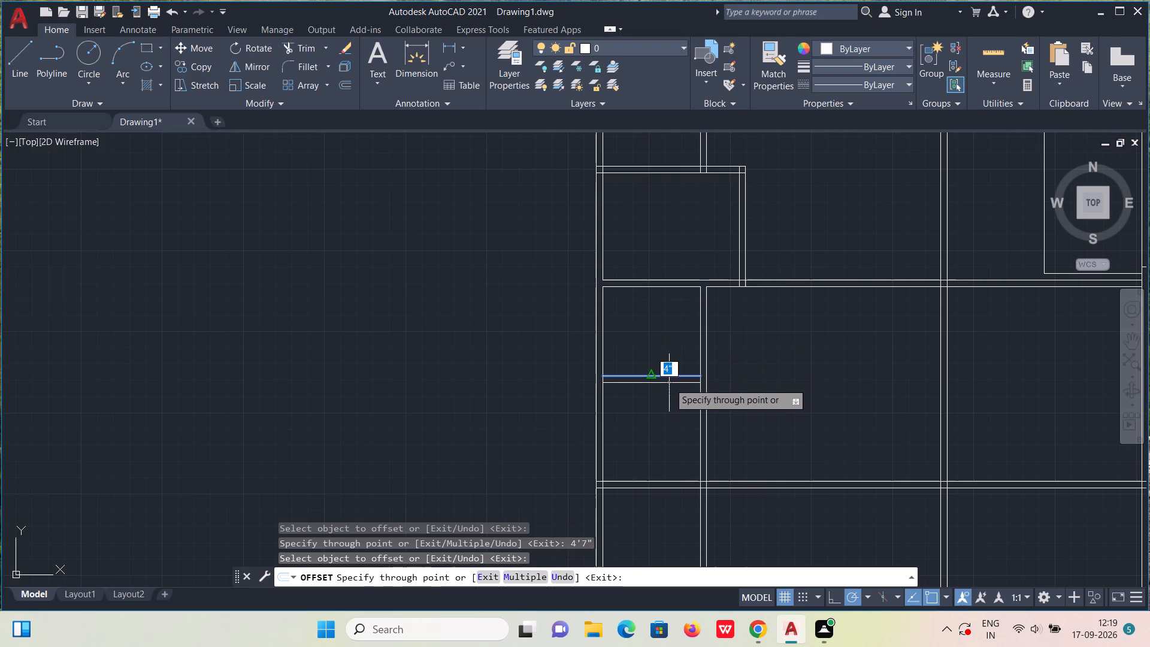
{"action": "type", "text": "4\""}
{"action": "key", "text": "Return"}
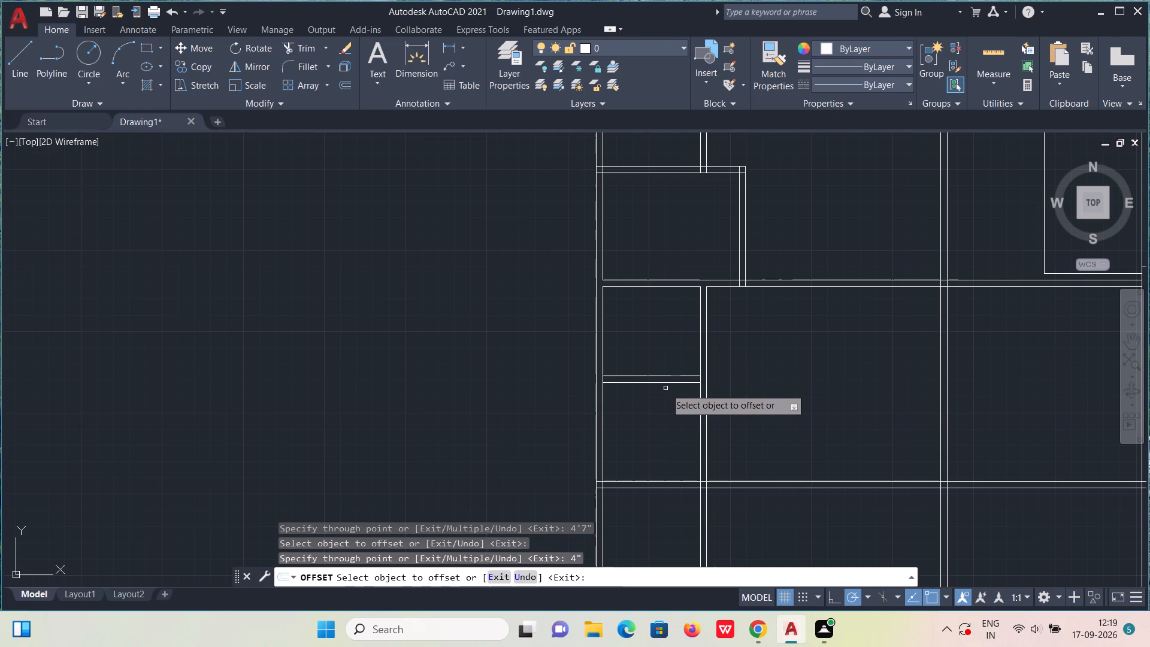
Measure the space between the new partition and the horizontal wall below it.
{"action": "left_click", "coordinate": [995, 56]}
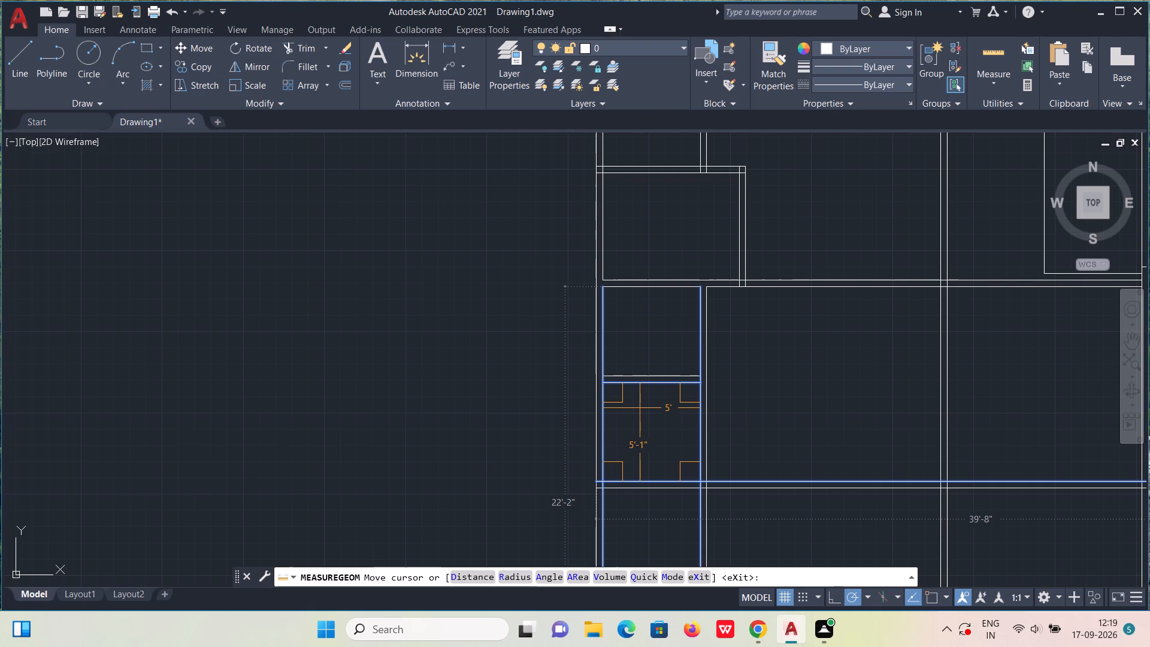
{"action": "key", "text": "Escape"}
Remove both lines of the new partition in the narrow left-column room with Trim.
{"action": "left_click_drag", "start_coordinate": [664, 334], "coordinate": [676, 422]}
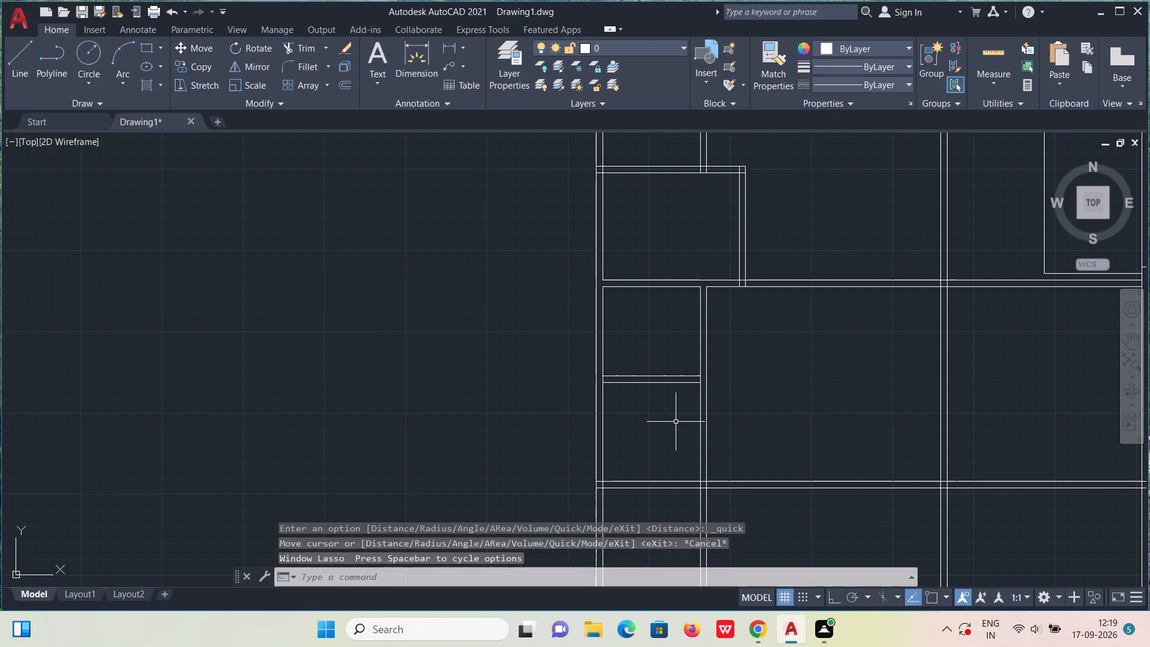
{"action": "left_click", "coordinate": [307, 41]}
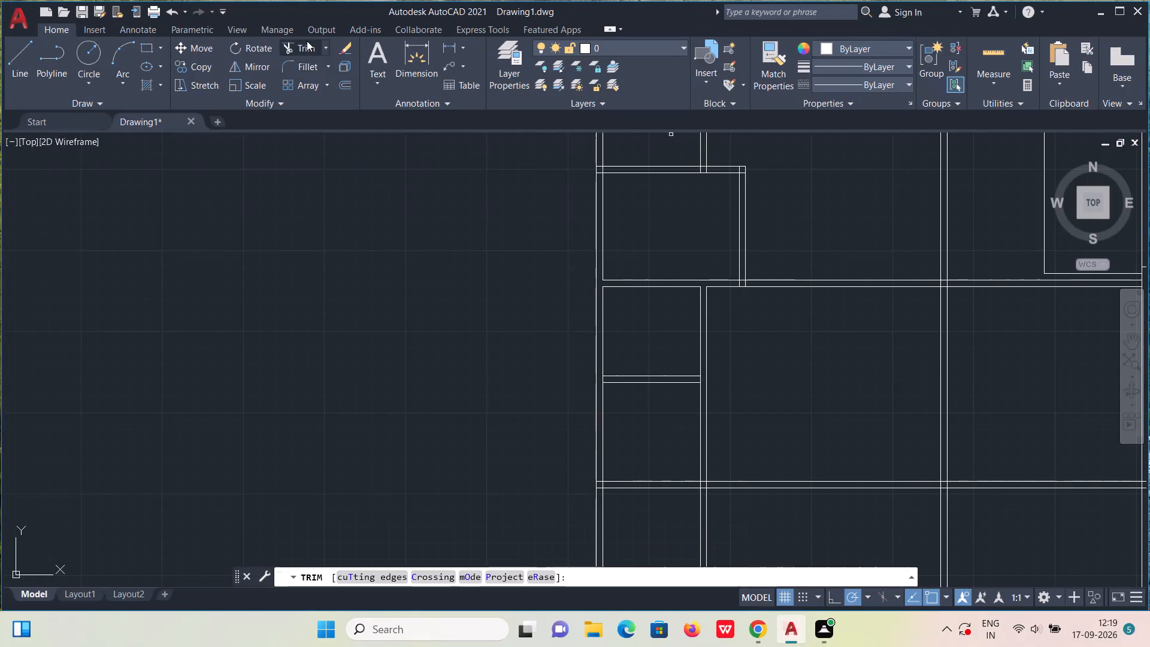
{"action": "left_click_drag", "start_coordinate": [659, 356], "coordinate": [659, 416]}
Trim the narrow room's bottom wall lines inside the inner vertical wall, and that wall's left line between them.
{"action": "scroll", "coordinate": [711, 506], "scroll_direction": "up", "scroll_amount": 2}
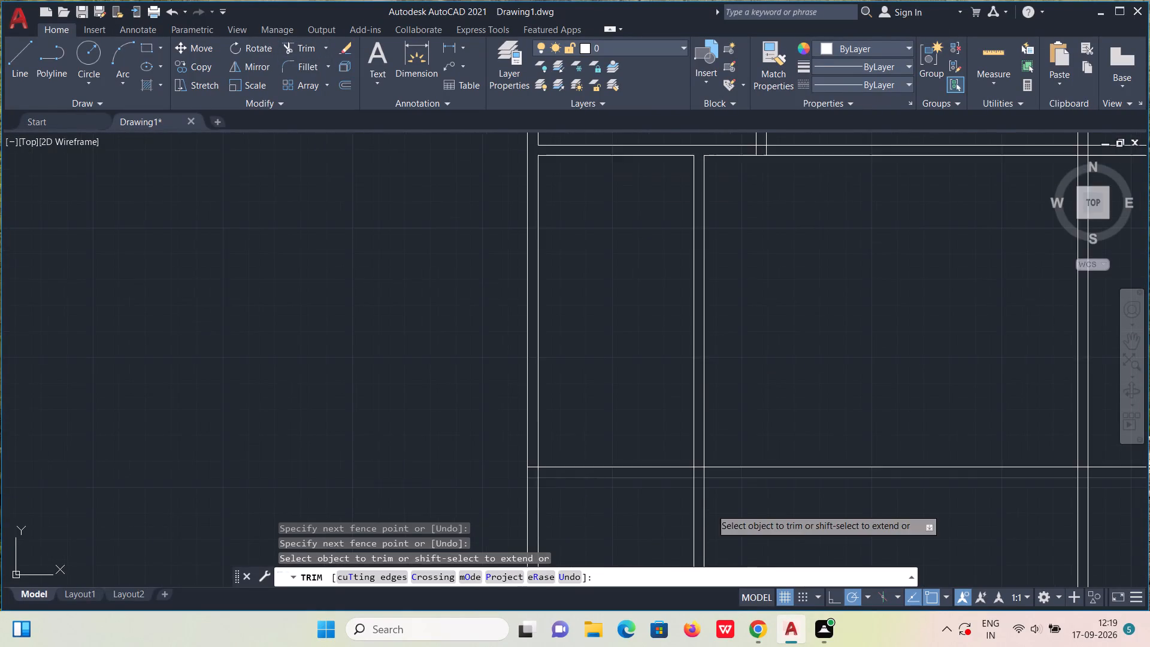
{"action": "scroll", "coordinate": [690, 433], "scroll_direction": "up", "scroll_amount": 2}
{"action": "left_click_drag", "start_coordinate": [689, 440], "coordinate": [695, 536]}
{"action": "left_click_drag", "start_coordinate": [645, 488], "coordinate": [687, 482]}
Trim the bottom wall's stubs inside the left outer wall and the outer wall's inner line between them, and end trimming.
{"action": "scroll", "coordinate": [694, 491], "scroll_direction": "down", "scroll_amount": 4}
{"action": "scroll", "coordinate": [573, 506], "scroll_direction": "up", "scroll_amount": 5}
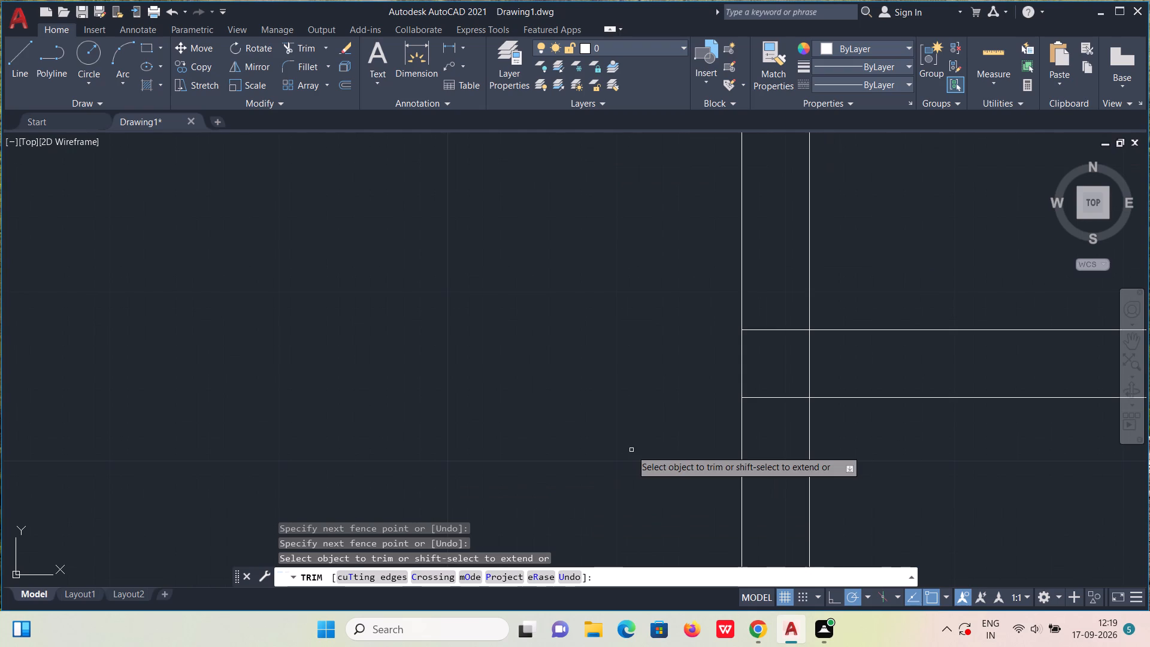
{"action": "left_click_drag", "start_coordinate": [762, 288], "coordinate": [781, 452]}
{"action": "left_click_drag", "start_coordinate": [785, 382], "coordinate": [791, 382]}
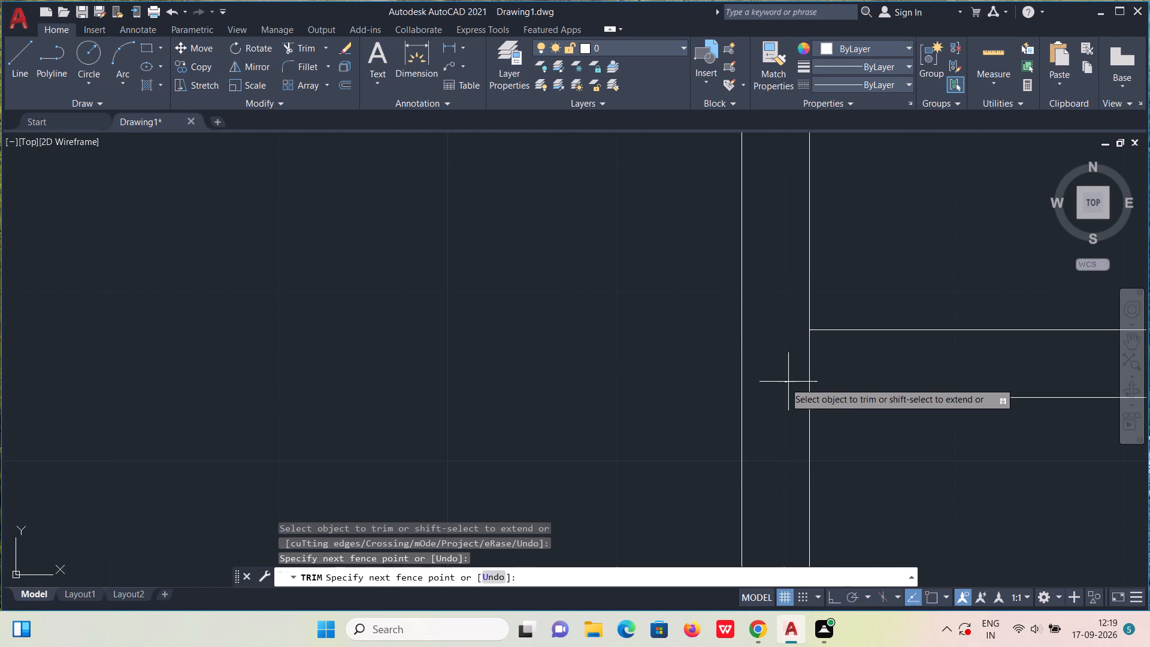
{"action": "left_click_drag", "start_coordinate": [791, 382], "coordinate": [849, 382]}
{"action": "scroll", "coordinate": [849, 374], "scroll_direction": "down", "scroll_amount": 3}
{"action": "scroll", "coordinate": [871, 314], "scroll_direction": "up", "scroll_amount": 1}
{"action": "middle_click_drag", "start_coordinate": [869, 337], "coordinate": [619, 457]}
{"action": "key", "text": "Escape"}
Offset the narrow left-column room's bottom edge 5' upward, and offset that copy 4" up to form a partition.
{"action": "scroll", "coordinate": [595, 412], "scroll_direction": "down", "scroll_amount": 3}
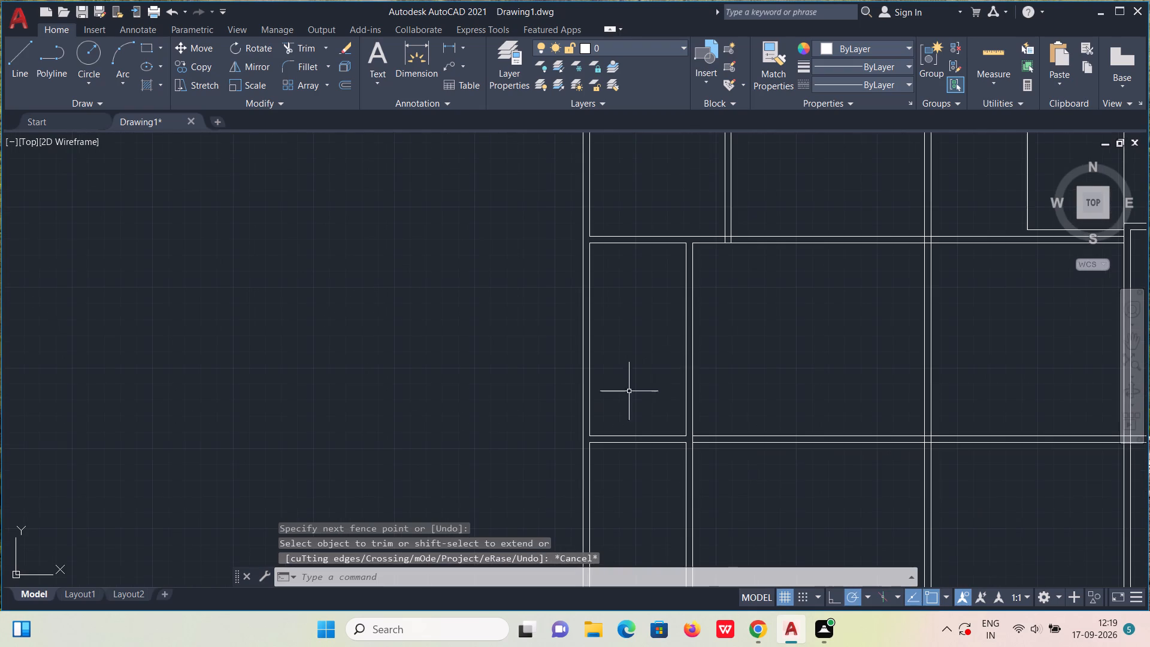
{"action": "left_click", "coordinate": [345, 84]}
{"action": "left_click", "coordinate": [507, 576]}
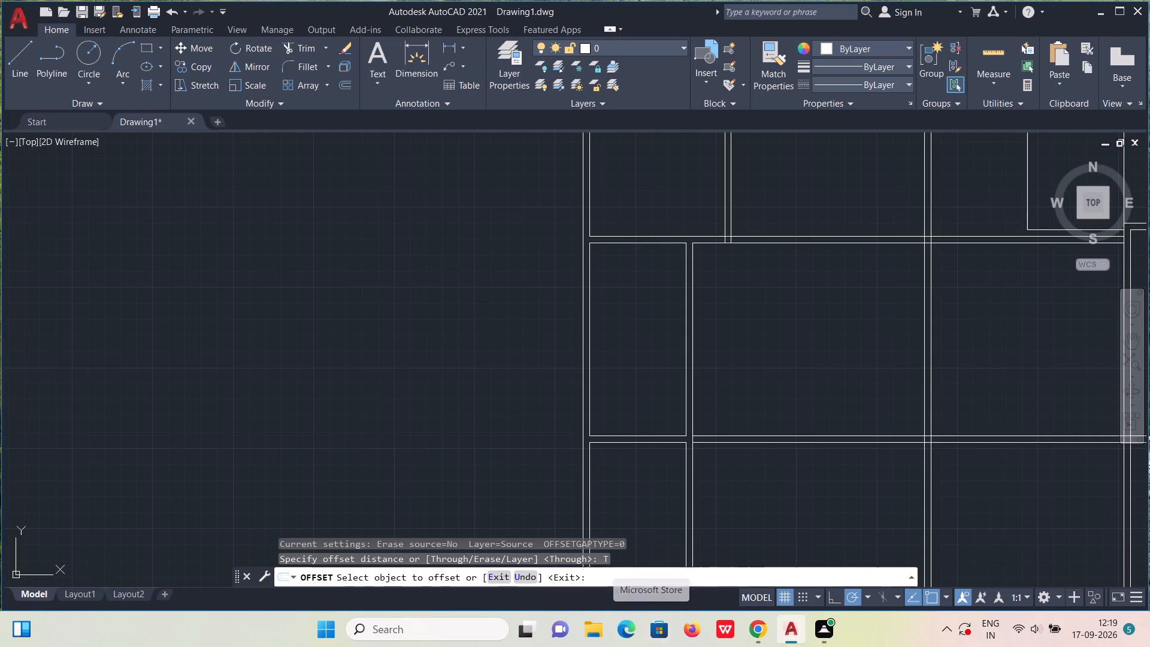
{"action": "left_click", "coordinate": [631, 435]}
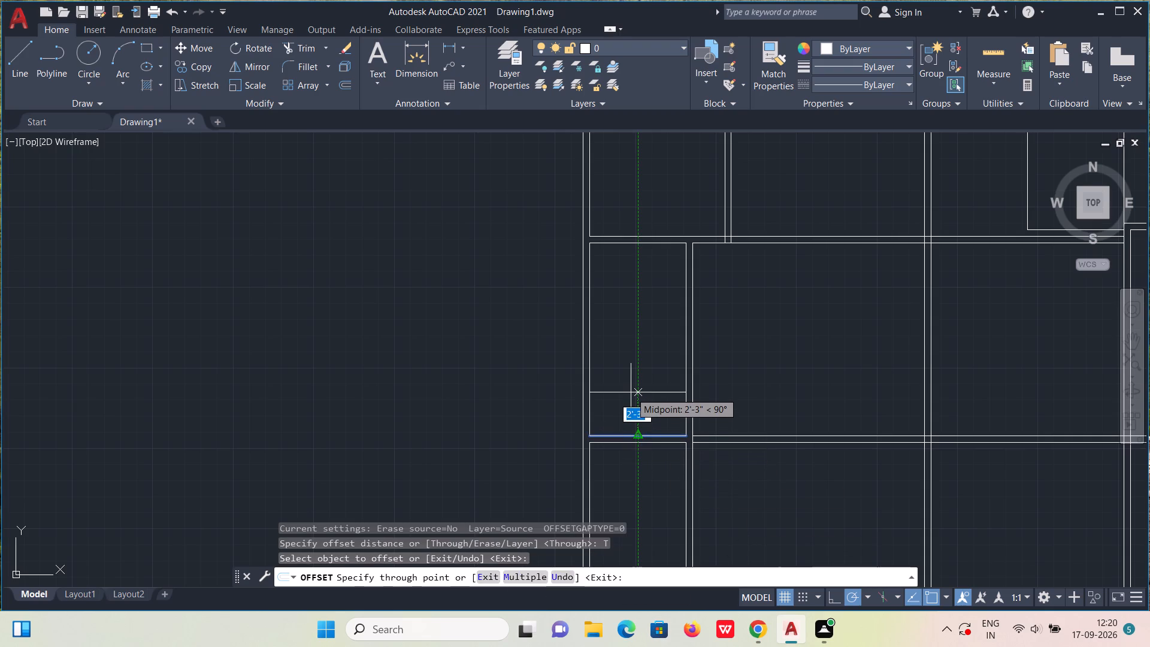
{"action": "scroll", "coordinate": [644, 392], "scroll_direction": "down", "scroll_amount": 2}
{"action": "scroll", "coordinate": [644, 392], "scroll_direction": "up", "scroll_amount": 1}
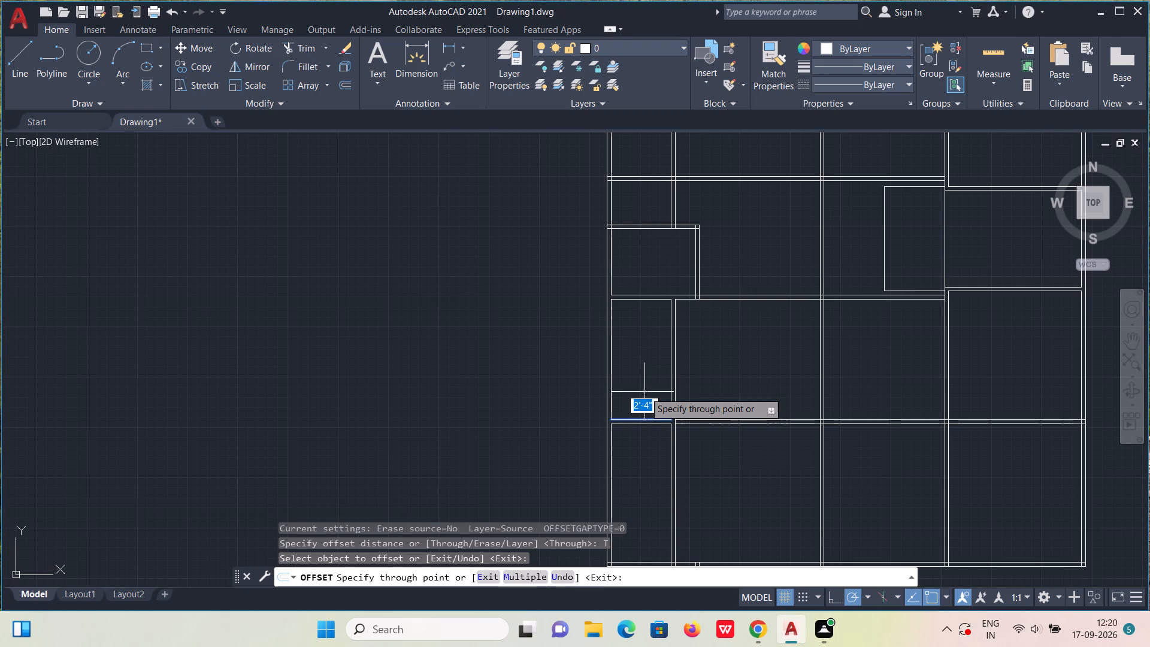
{"action": "type", "text": "5'"}
{"action": "key", "text": "Return"}
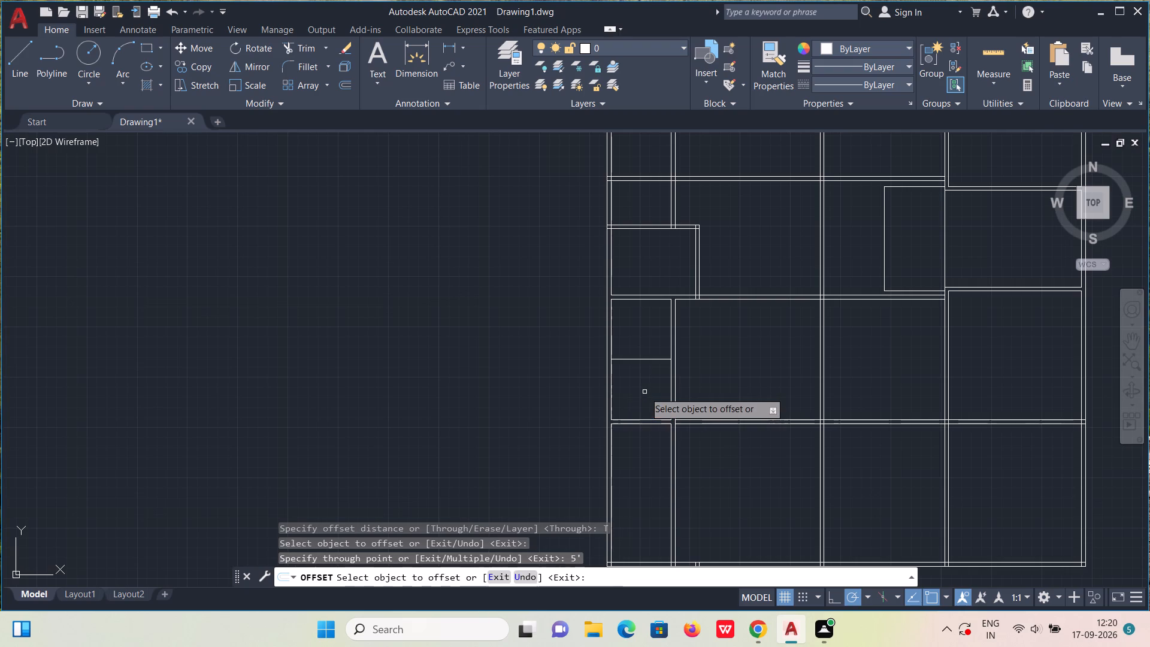
{"action": "left_click", "coordinate": [650, 358]}
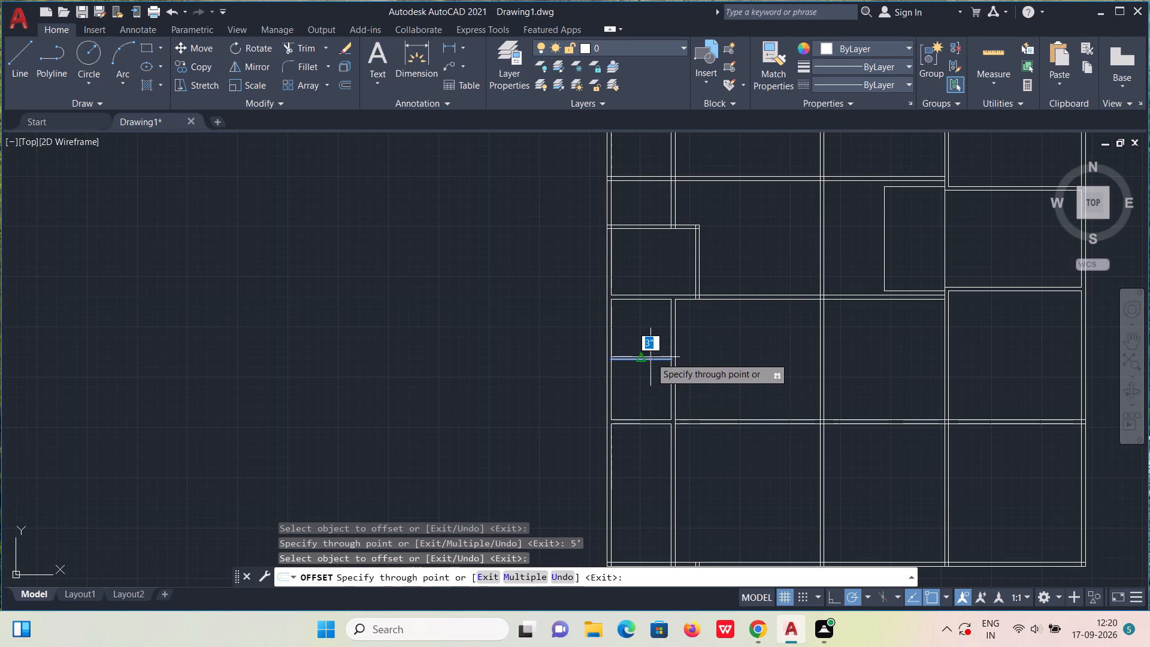
{"action": "type", "text": "4\""}
{"action": "key", "text": "Return"}
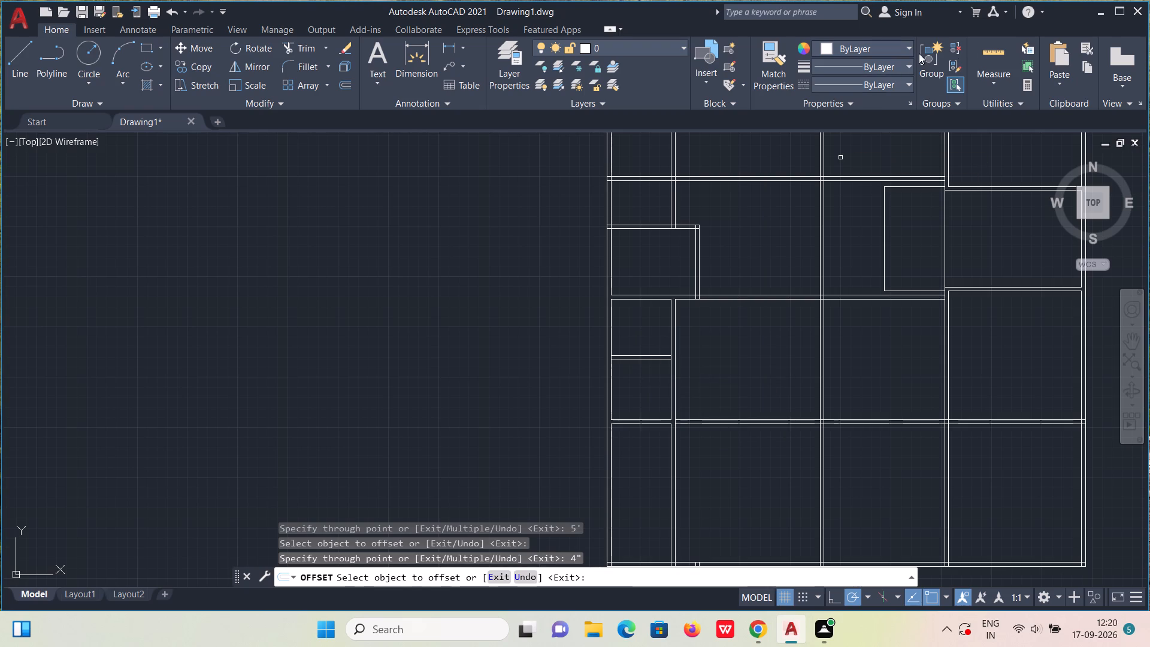
Measure the upper compartment above the new partition in the left column.
{"action": "left_click", "coordinate": [976, 52]}
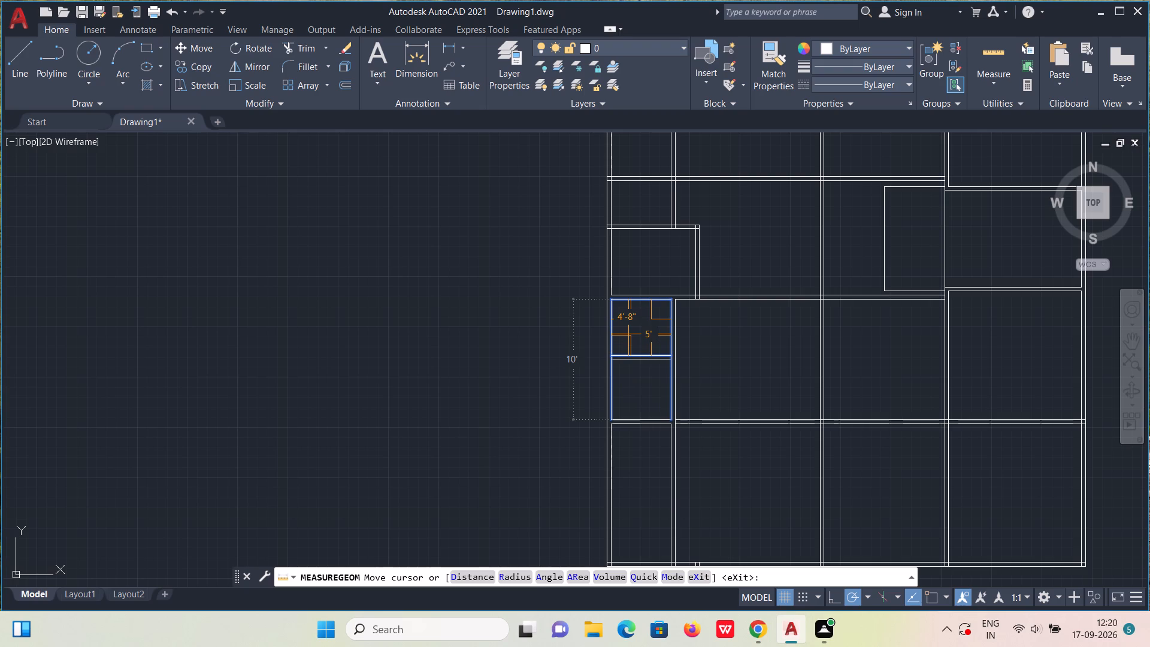
{"action": "key", "text": "Escape"}
Offset the left outer wall's inner line beside the two compartments 5'7" to the right using the Through option.
{"action": "left_click", "coordinate": [350, 84]}
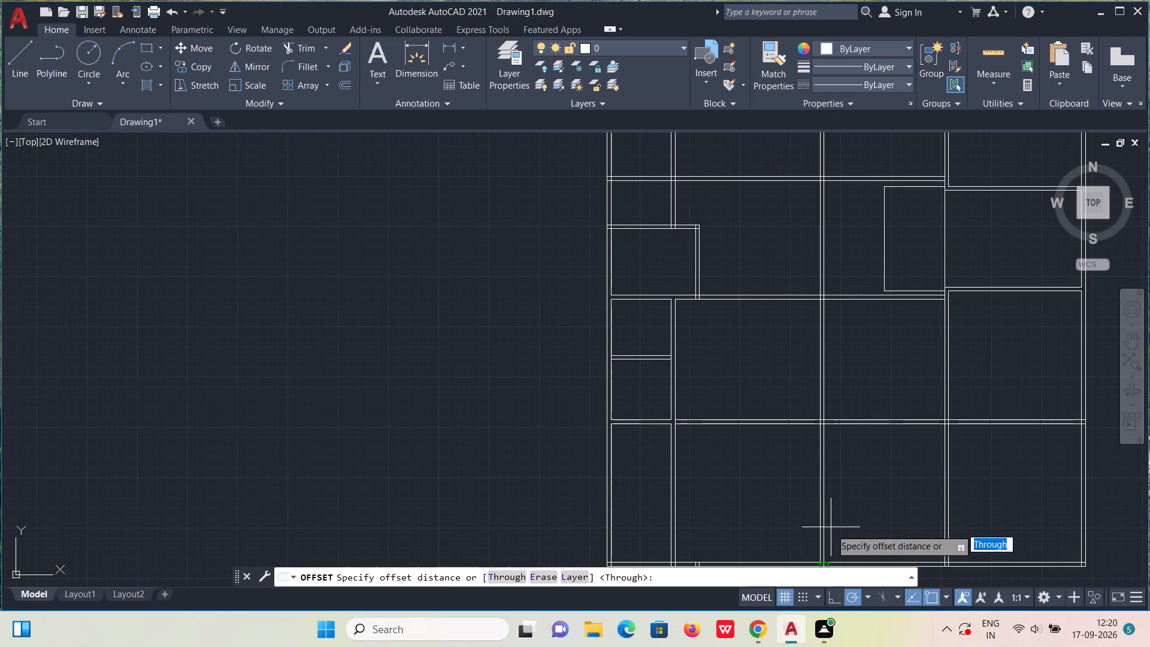
{"action": "left_click", "coordinate": [498, 573]}
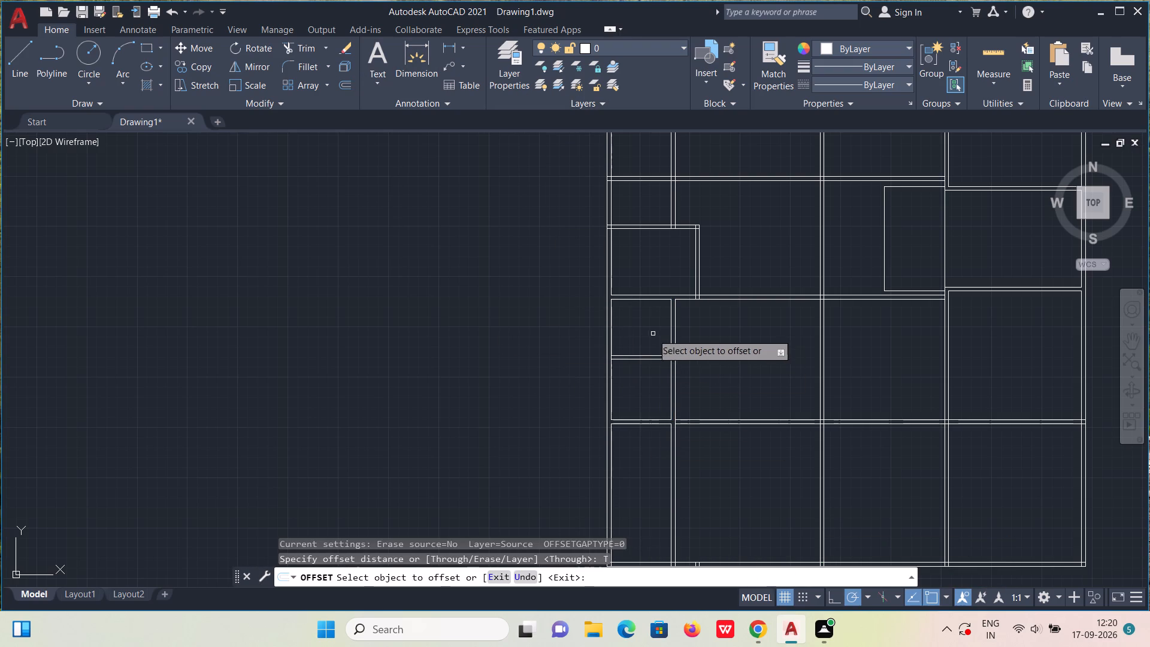
{"action": "left_click", "coordinate": [612, 338]}
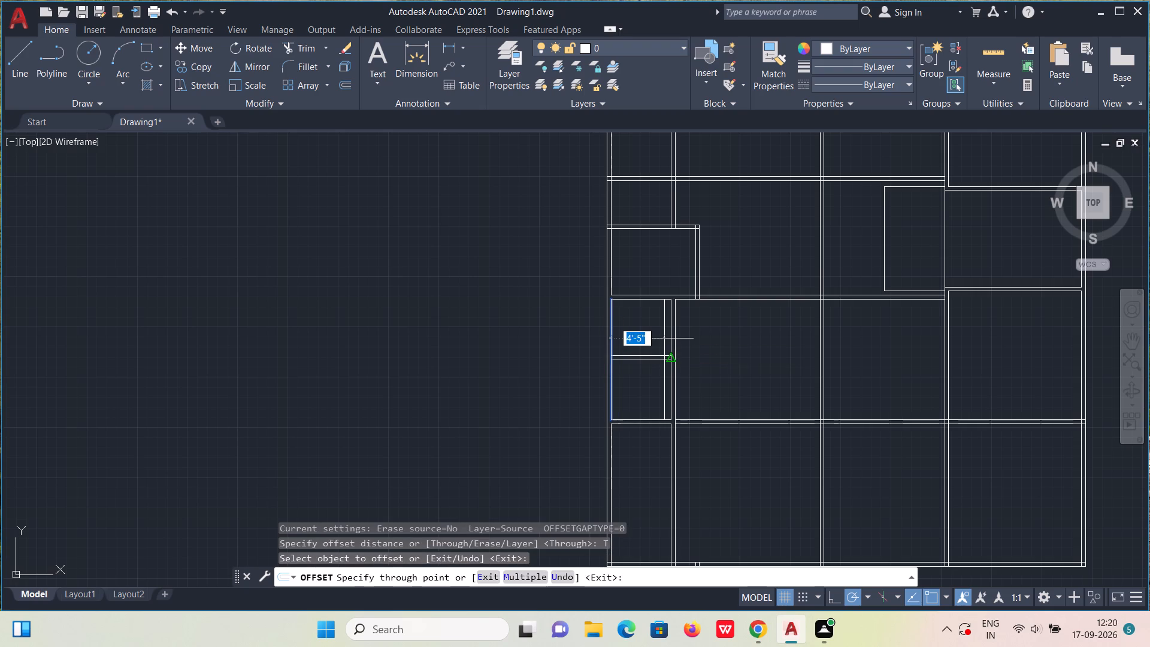
{"action": "type", "text": "5'7\""}
{"action": "key", "text": "Return"}
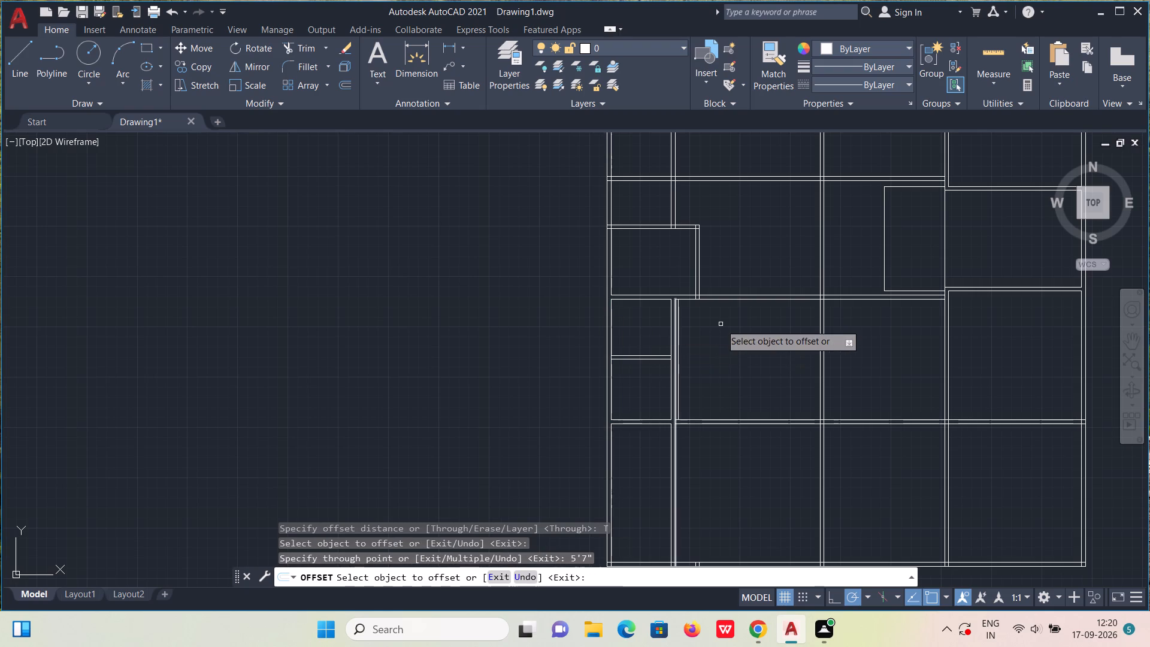
Offset the new vertical line 4" to the right to give the partition its second face, and end offsetting.
{"action": "scroll", "coordinate": [721, 323], "scroll_direction": "up", "scroll_amount": 1}
{"action": "scroll", "coordinate": [637, 325], "scroll_direction": "up", "scroll_amount": 1}
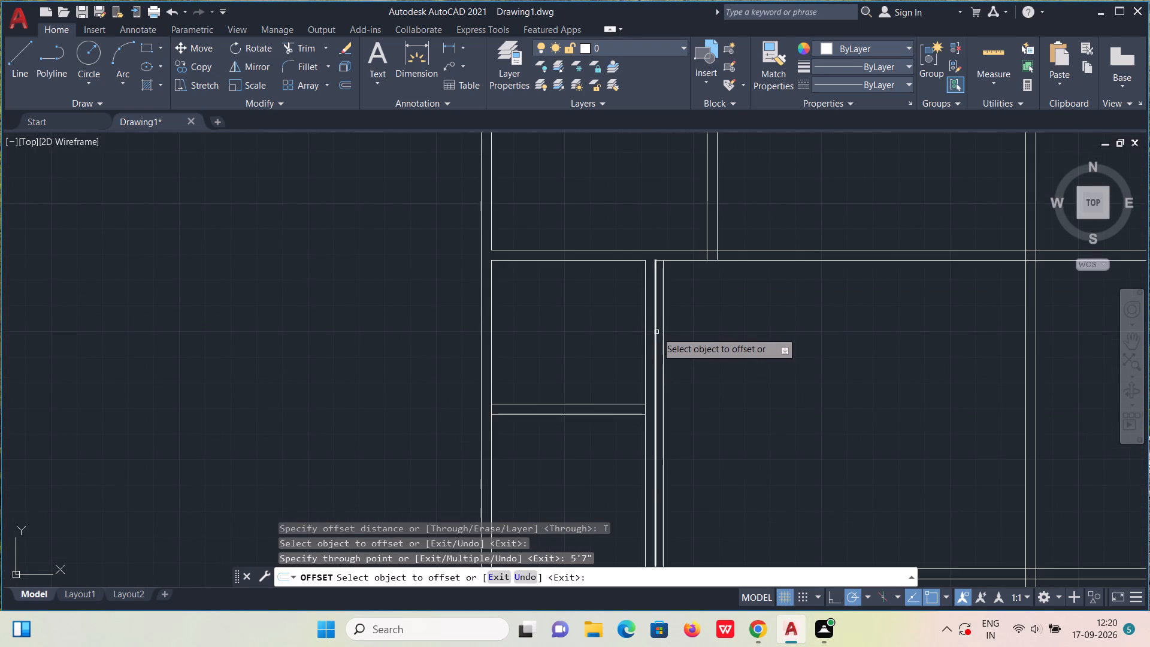
{"action": "scroll", "coordinate": [656, 353], "scroll_direction": "down", "scroll_amount": 2}
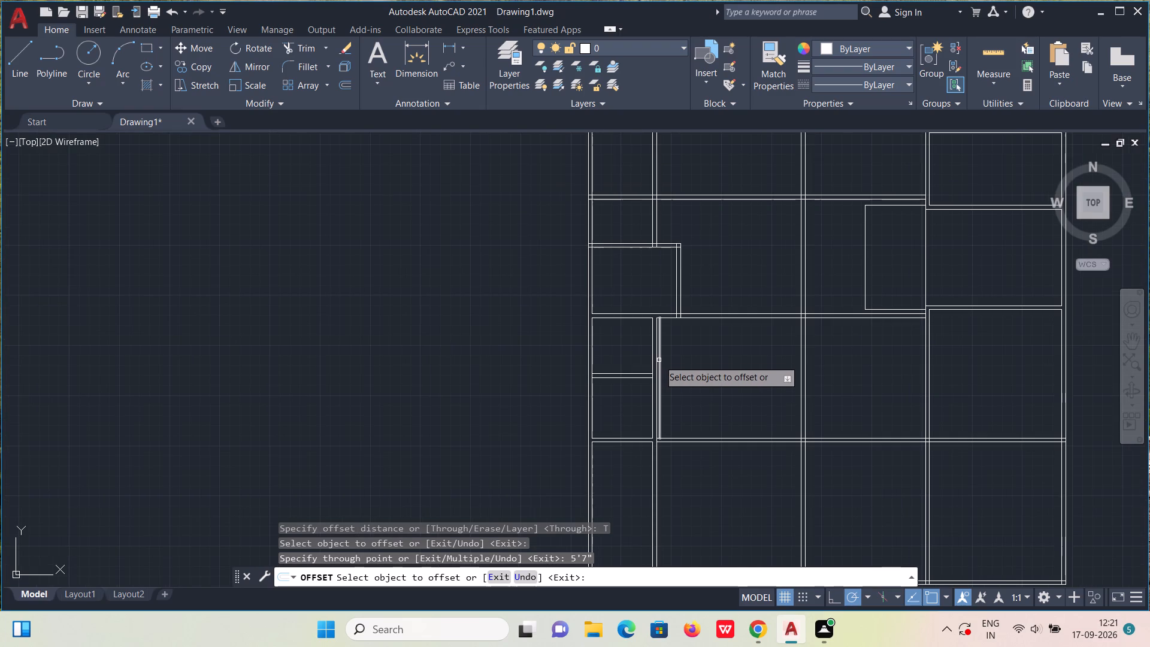
{"action": "scroll", "coordinate": [659, 360], "scroll_direction": "up", "scroll_amount": 3}
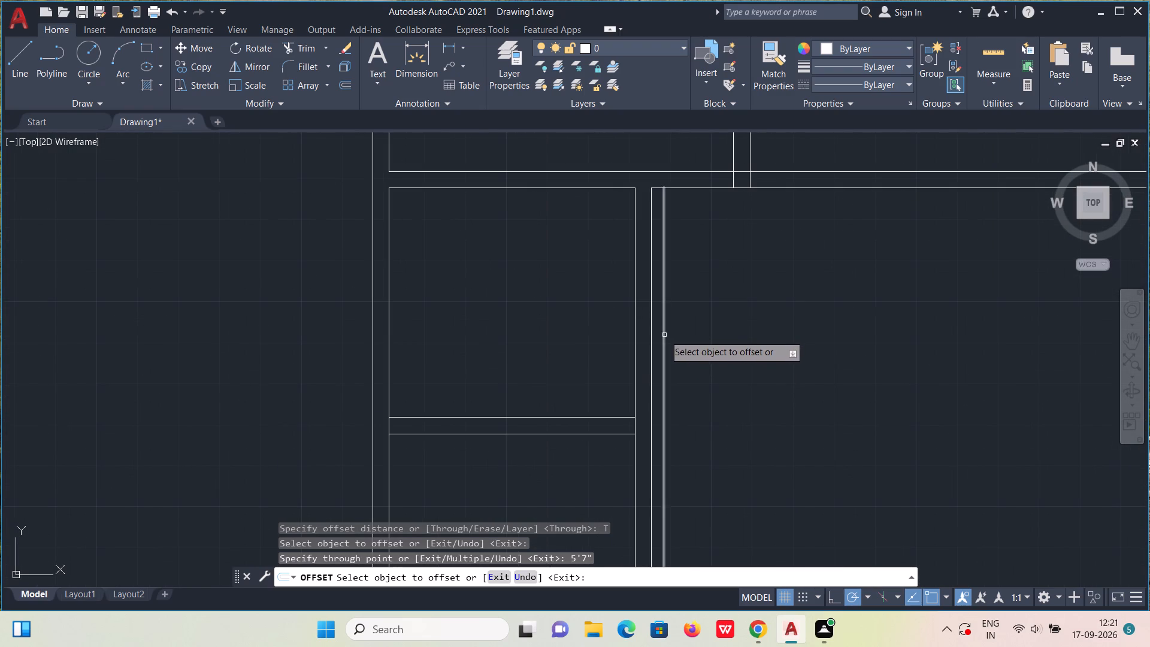
{"action": "left_click", "coordinate": [664, 335]}
{"action": "key", "text": "4"}
{"action": "key", "text": "shift+quotedbl"}
{"action": "key", "text": "Return"}
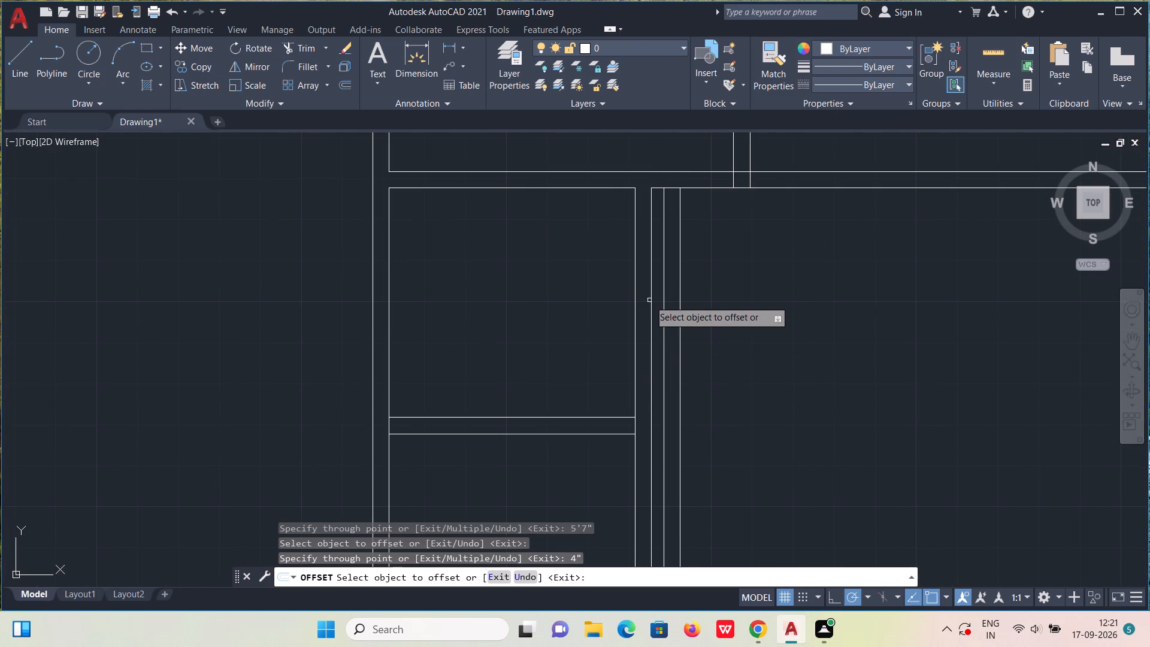
{"action": "scroll", "coordinate": [648, 323], "scroll_direction": "down", "scroll_amount": 1}
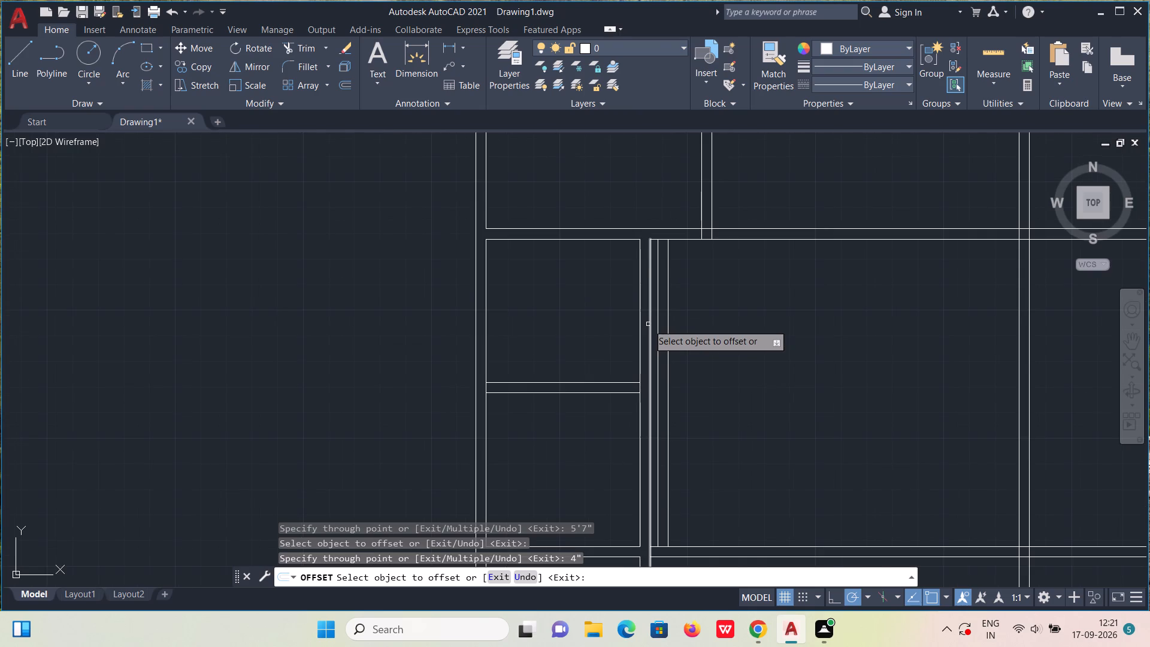
{"action": "scroll", "coordinate": [648, 324], "scroll_direction": "down", "scroll_amount": 1}
{"action": "scroll", "coordinate": [648, 325], "scroll_direction": "up", "scroll_amount": 1}
{"action": "key", "text": "Escape"}
Draw lines bridging the 5' partition's top gap, down its outer face, and around the 4" gap at the lower wall junction.
{"action": "key", "text": "l"}
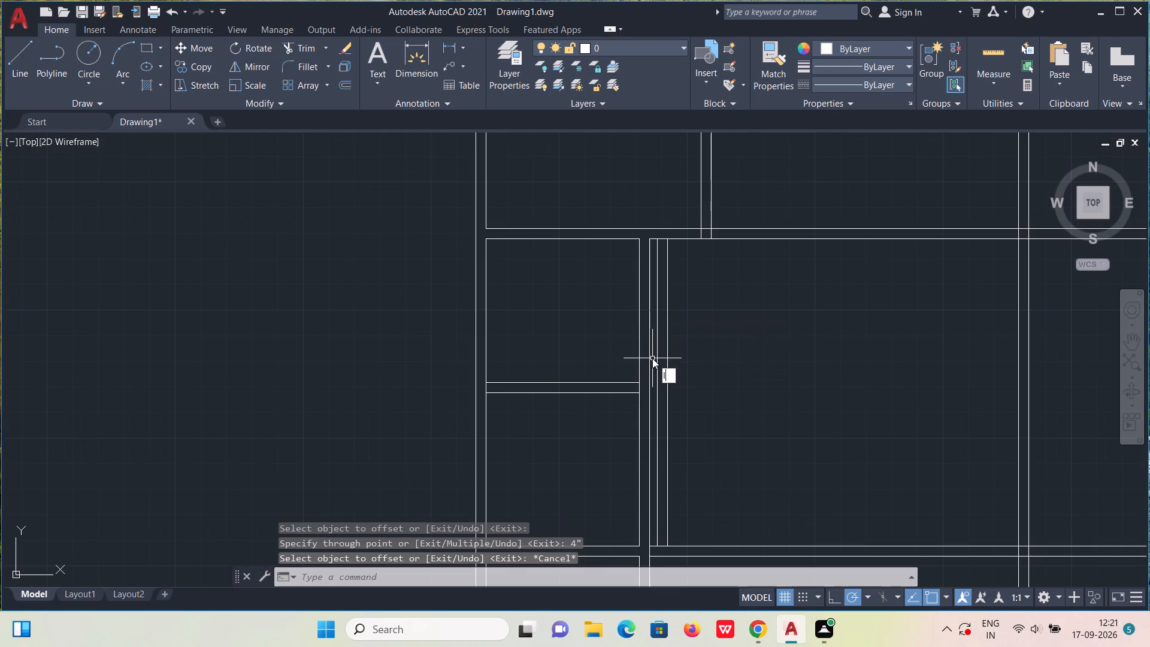
{"action": "key", "text": "Return"}
{"action": "scroll", "coordinate": [632, 258], "scroll_direction": "up", "scroll_amount": 3}
{"action": "left_click", "coordinate": [664, 183]}
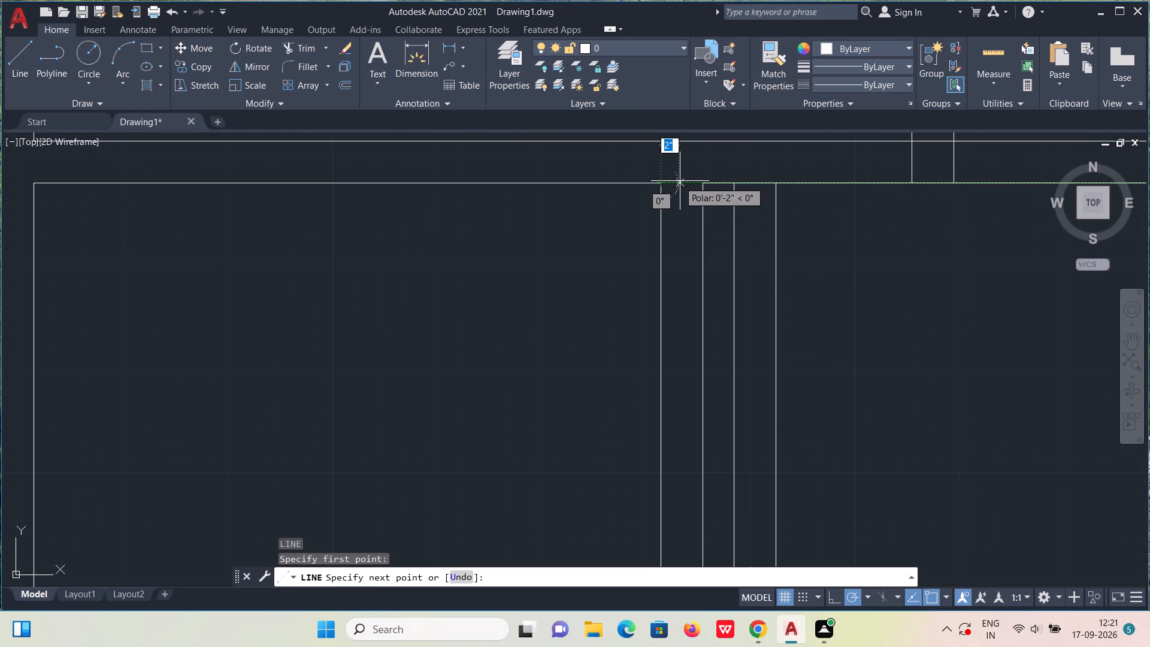
{"action": "left_click", "coordinate": [706, 183]}
{"action": "scroll", "coordinate": [708, 190], "scroll_direction": "down", "scroll_amount": 6}
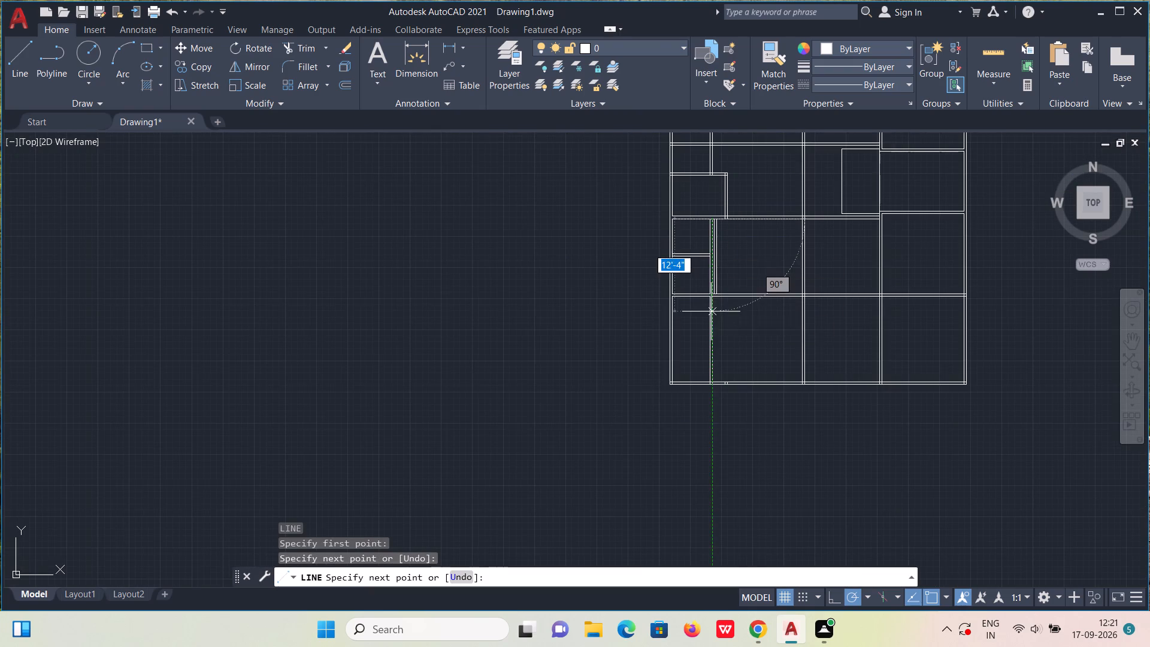
{"action": "scroll", "coordinate": [713, 290], "scroll_direction": "up", "scroll_amount": 5}
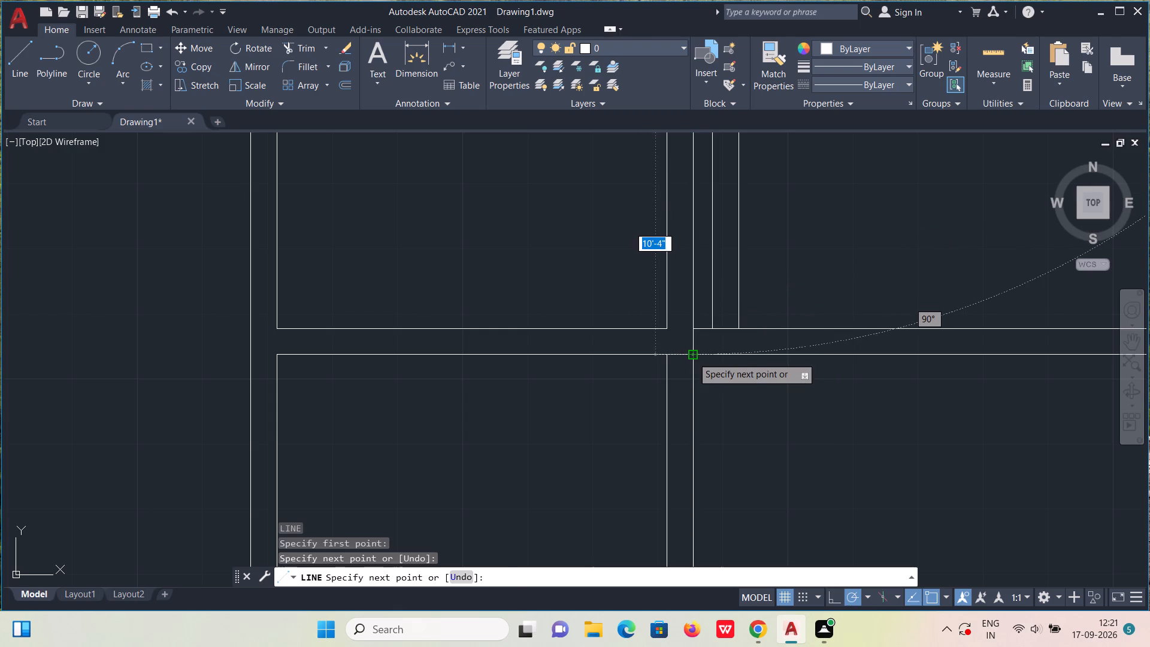
{"action": "left_click", "coordinate": [692, 357]}
{"action": "left_click", "coordinate": [667, 353]}
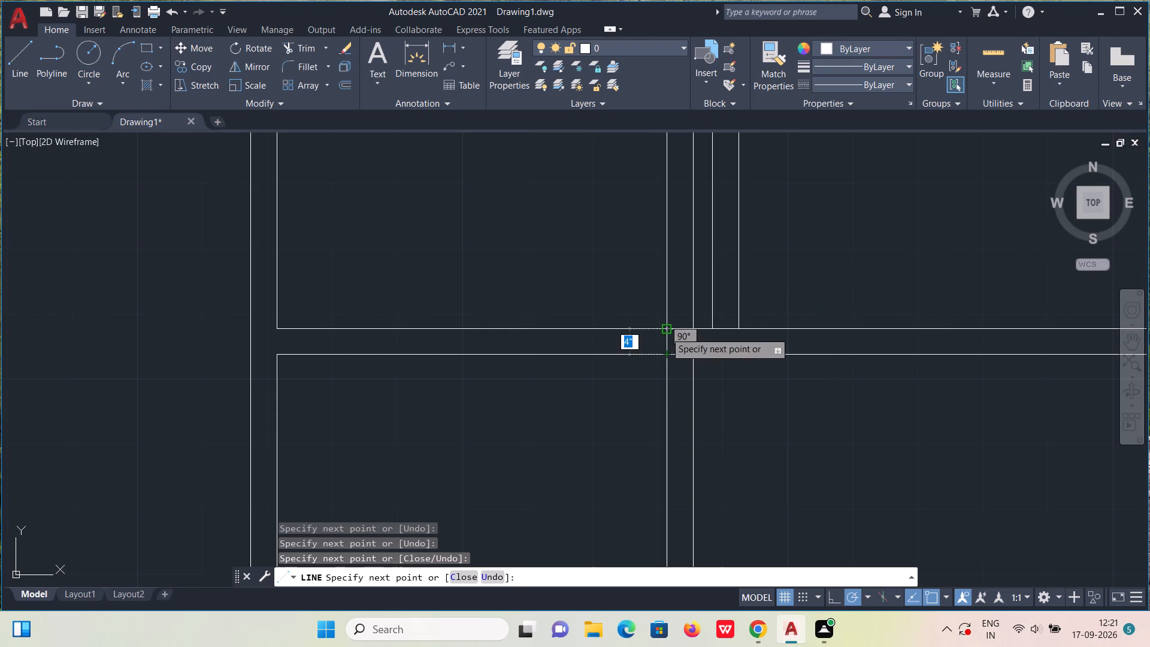
{"action": "left_click", "coordinate": [665, 332]}
{"action": "key", "text": "Escape"}
Trim away both faces of the 5' partition beside the two left-column compartments.
{"action": "scroll", "coordinate": [666, 316], "scroll_direction": "down", "scroll_amount": 3}
{"action": "middle_click_drag", "start_coordinate": [676, 368], "coordinate": [670, 311]}
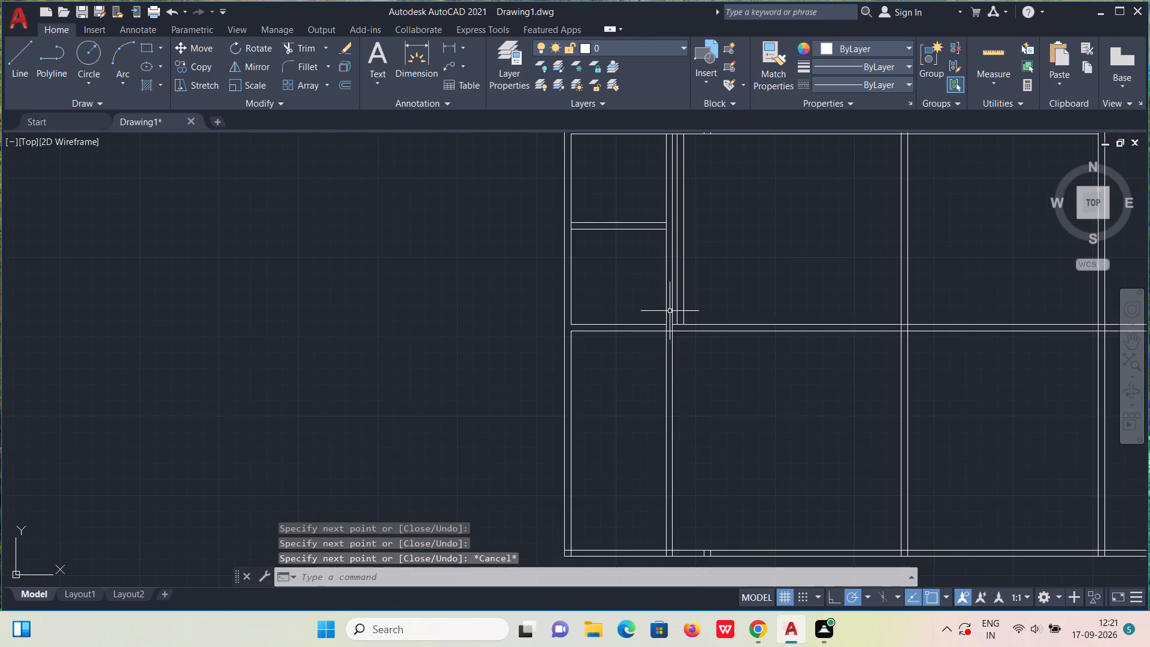
{"action": "middle_click_drag", "start_coordinate": [670, 311], "coordinate": [694, 533]}
{"action": "scroll", "coordinate": [709, 341], "scroll_direction": "up", "scroll_amount": 2}
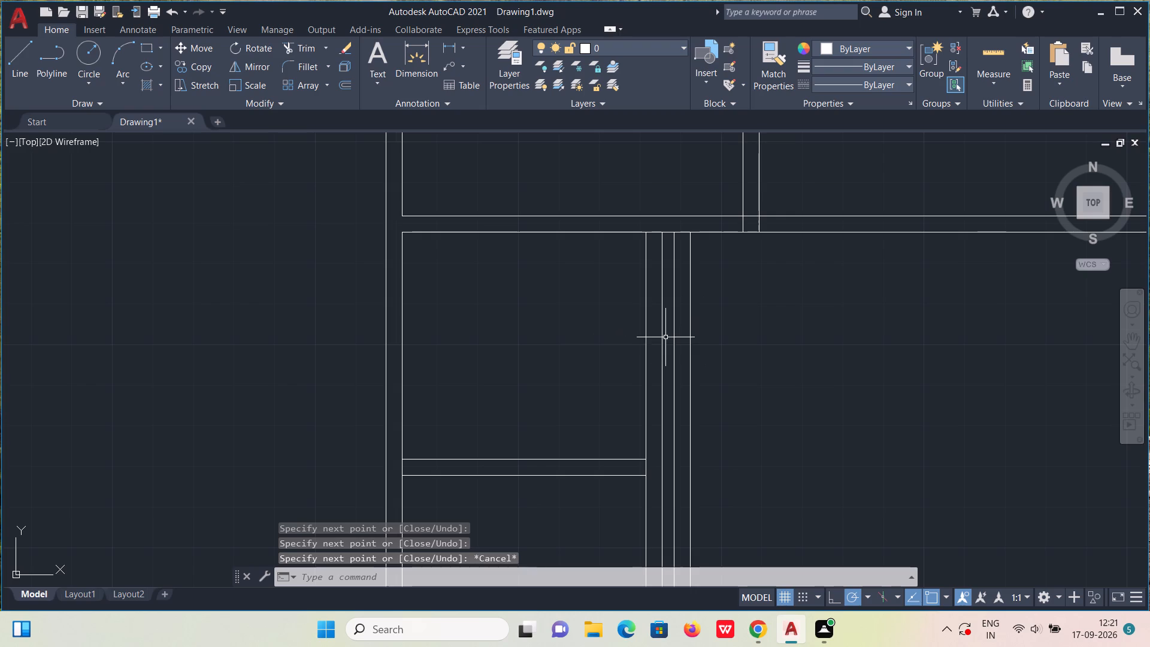
{"action": "scroll", "coordinate": [657, 365], "scroll_direction": "down", "scroll_amount": 1}
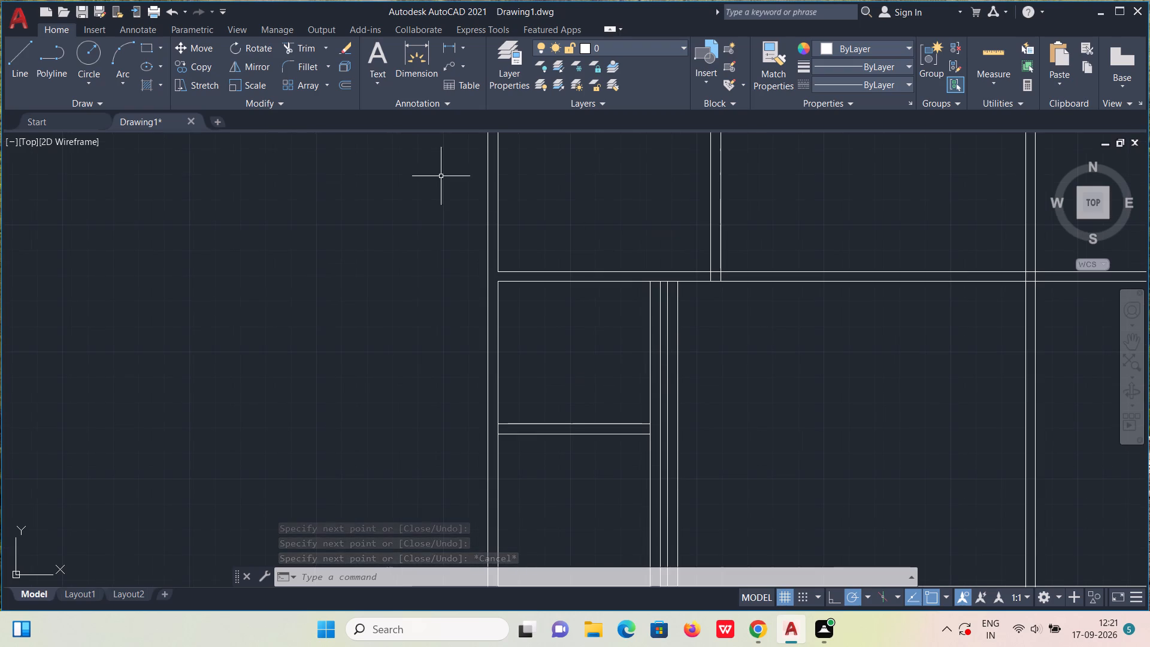
{"action": "left_click", "coordinate": [298, 48]}
{"action": "scroll", "coordinate": [582, 338], "scroll_direction": "up", "scroll_amount": 3}
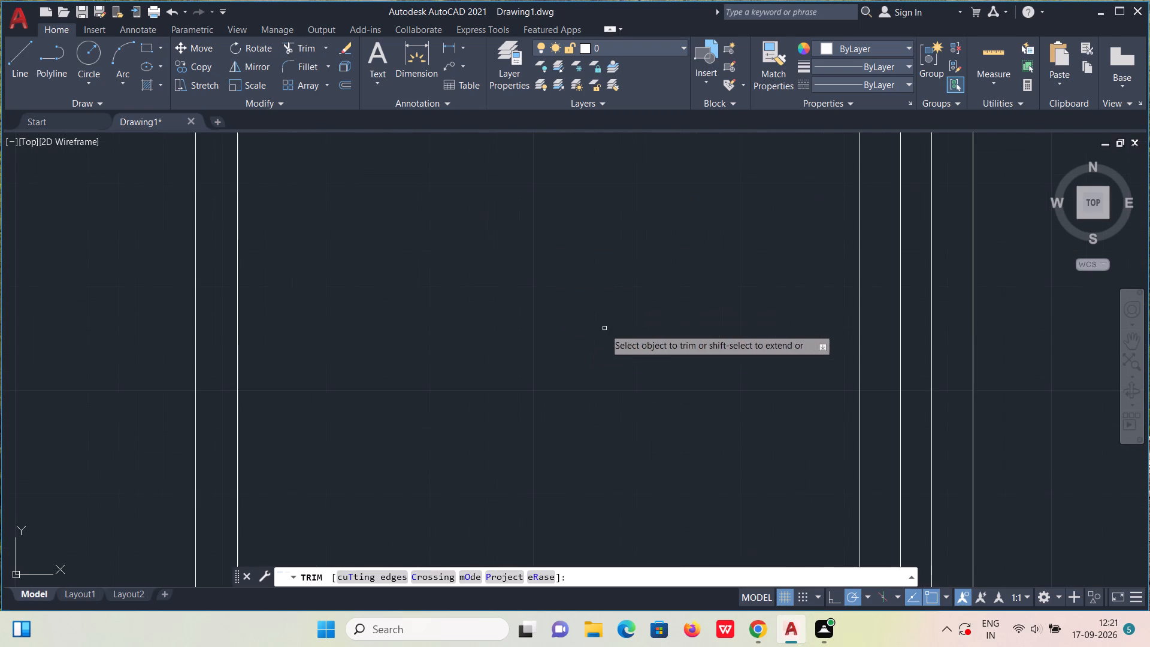
{"action": "left_click_drag", "start_coordinate": [906, 321], "coordinate": [837, 334]}
{"action": "scroll", "coordinate": [839, 328], "scroll_direction": "down", "scroll_amount": 5}
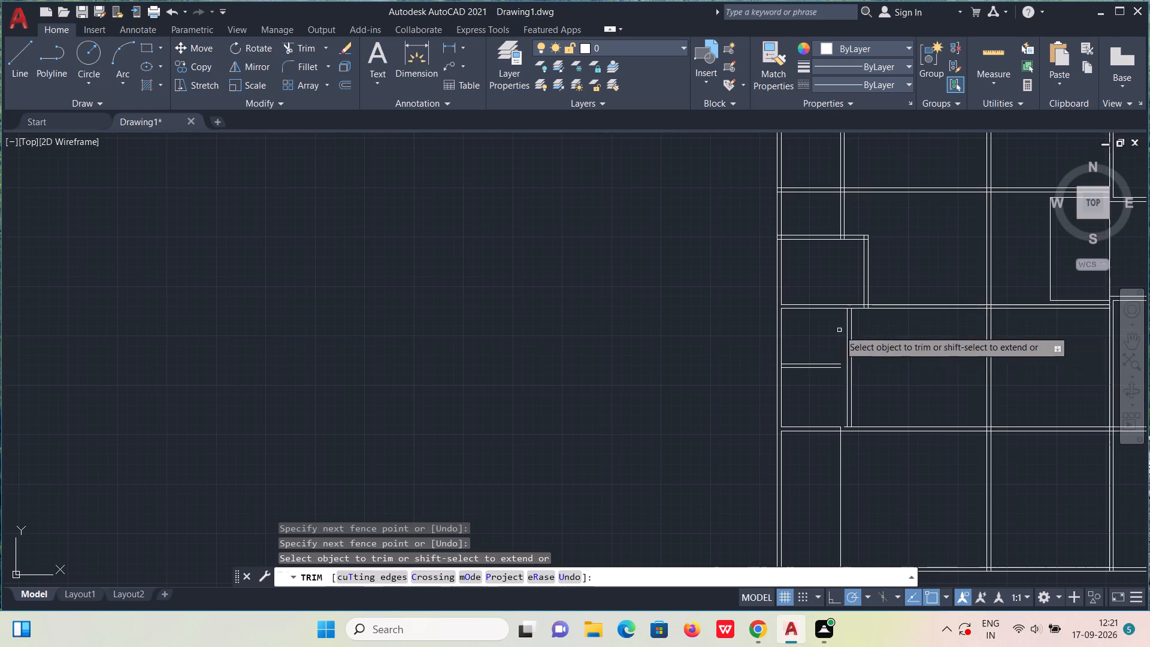
Measure the upper left-column compartment out to the 5'7" partition.
{"action": "left_click", "coordinate": [985, 48]}
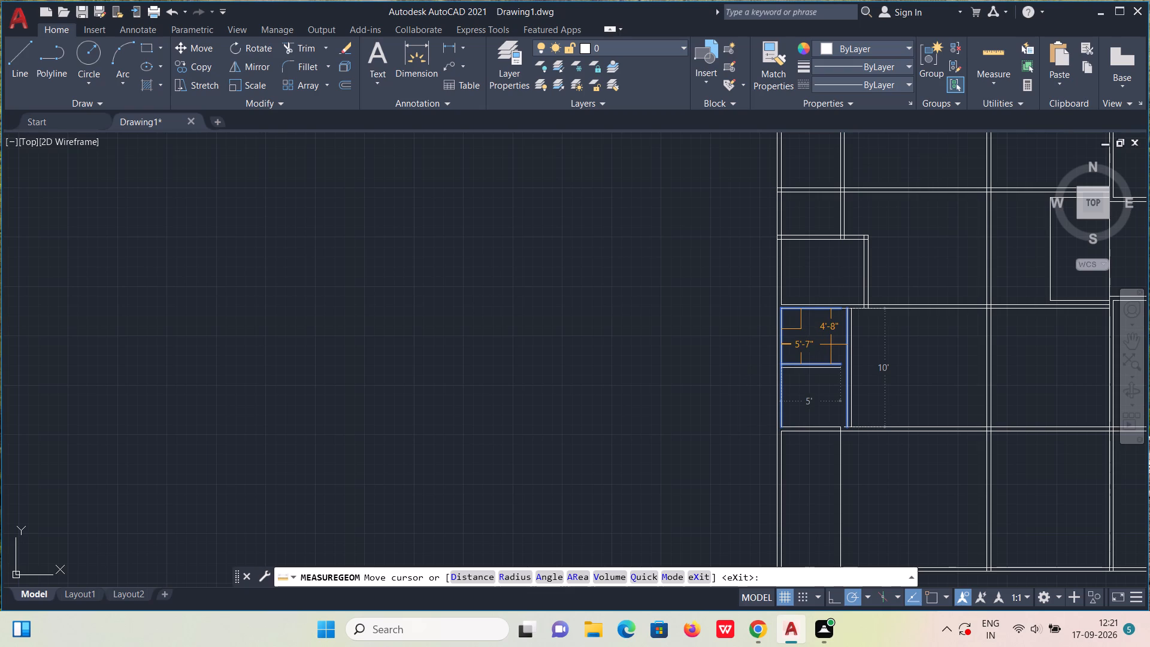
{"action": "scroll", "coordinate": [831, 344], "scroll_direction": "up", "scroll_amount": 2}
{"action": "middle_click_drag", "start_coordinate": [831, 345], "coordinate": [780, 336]}
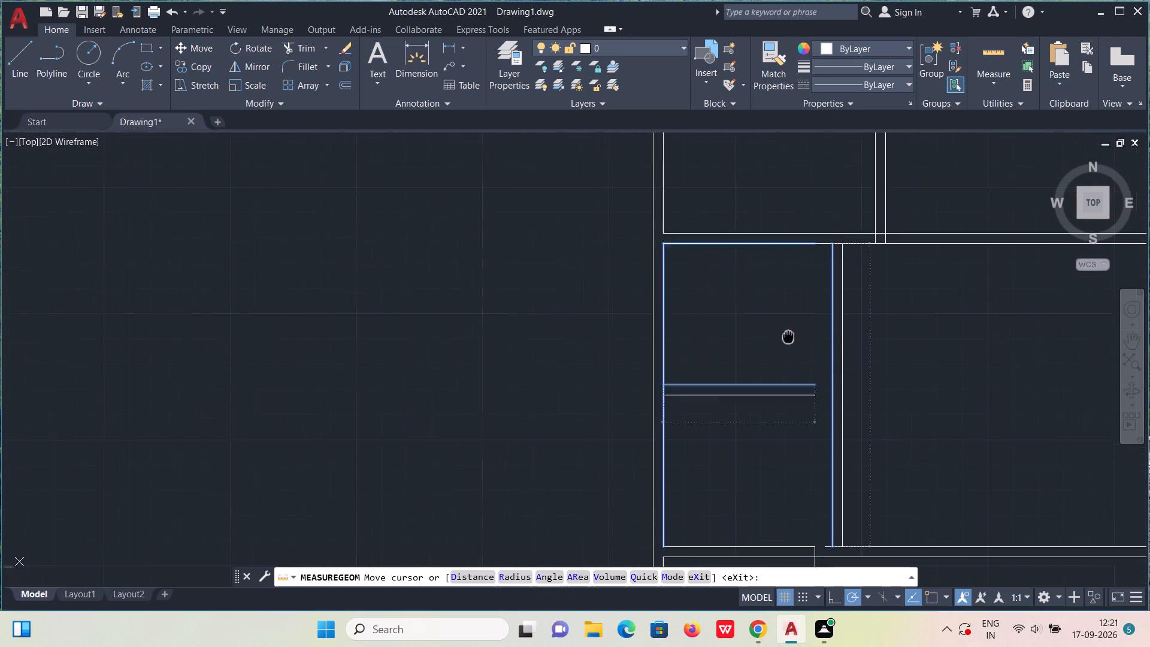
{"action": "middle_click_drag", "start_coordinate": [780, 336], "coordinate": [741, 335]}
{"action": "scroll", "coordinate": [739, 334], "scroll_direction": "up", "scroll_amount": 1}
{"action": "scroll", "coordinate": [735, 335], "scroll_direction": "down", "scroll_amount": 1}
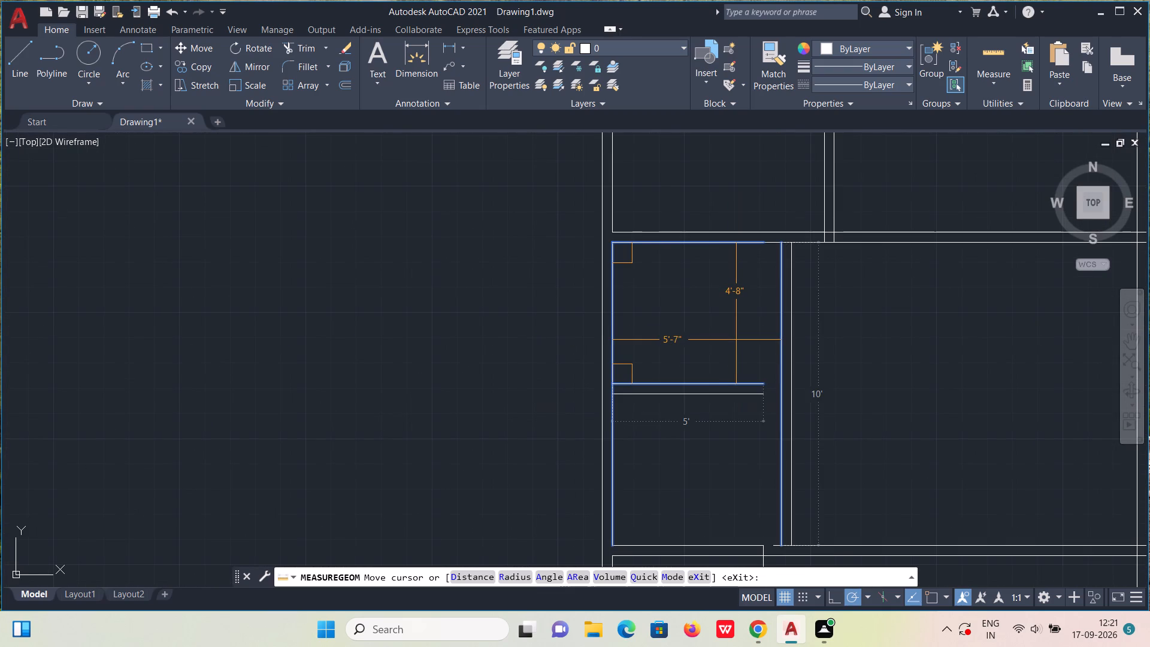
{"action": "key", "text": "Escape"}
Draw a short line closing the gap in the upper edge of the wall below the two compartments.
{"action": "scroll", "coordinate": [737, 341], "scroll_direction": "down", "scroll_amount": 1}
{"action": "scroll", "coordinate": [770, 451], "scroll_direction": "up", "scroll_amount": 4}
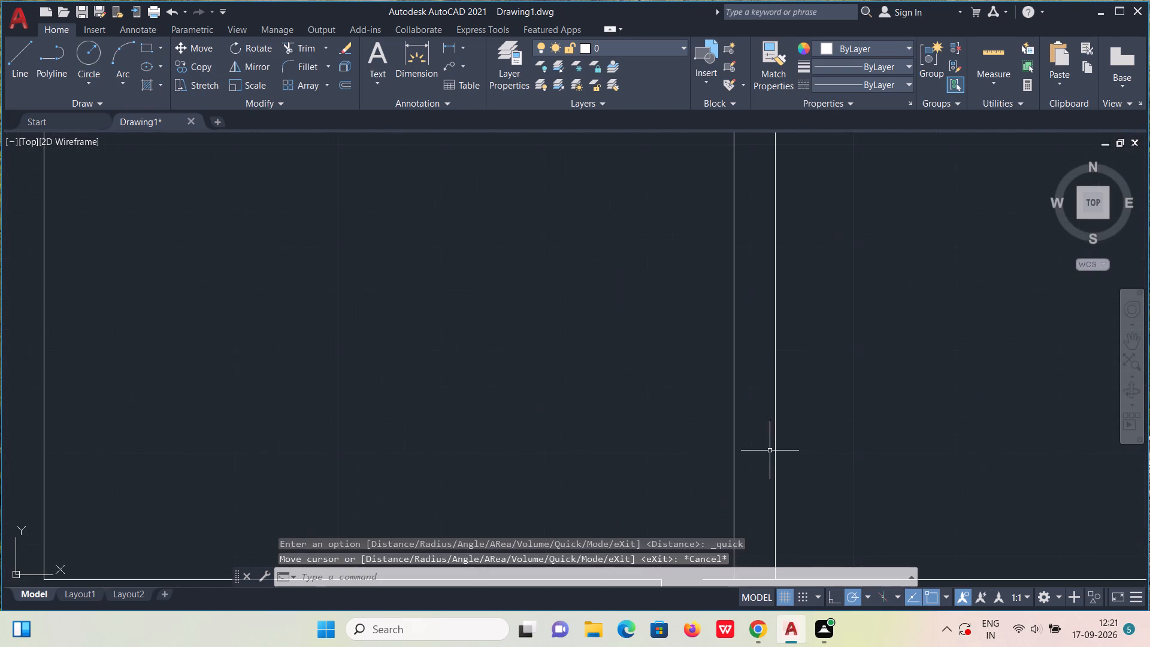
{"action": "scroll", "coordinate": [768, 455], "scroll_direction": "down", "scroll_amount": 2}
{"action": "key", "text": "l"}
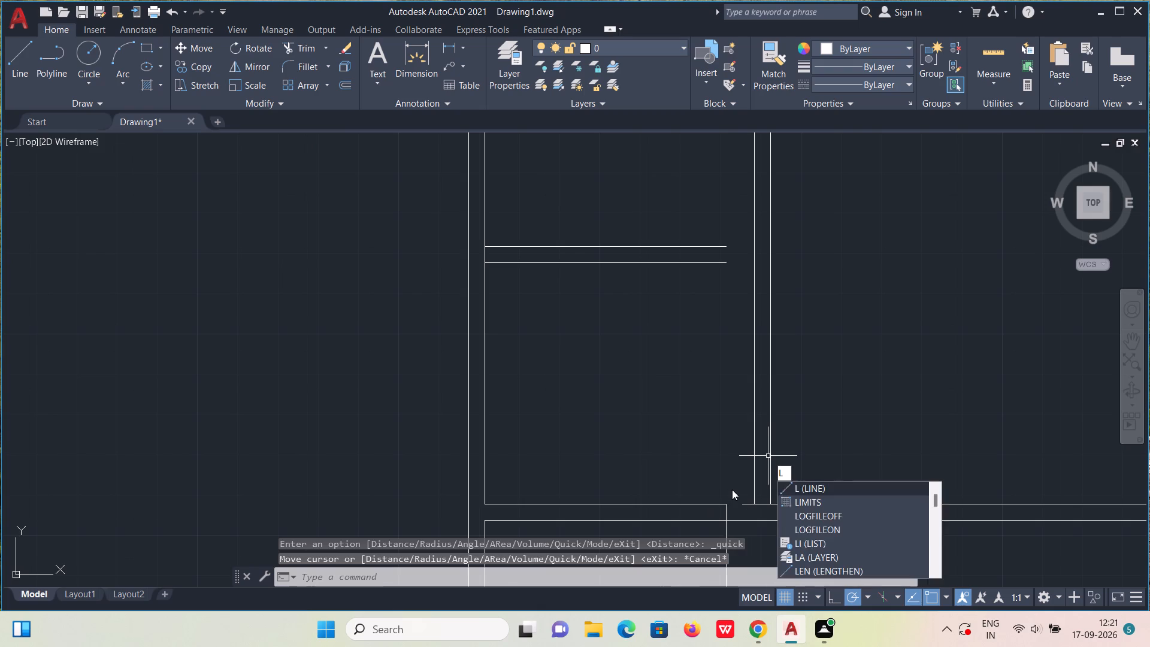
{"action": "key", "text": "Return"}
{"action": "scroll", "coordinate": [741, 504], "scroll_direction": "up", "scroll_amount": 2}
{"action": "left_click", "coordinate": [751, 503]}
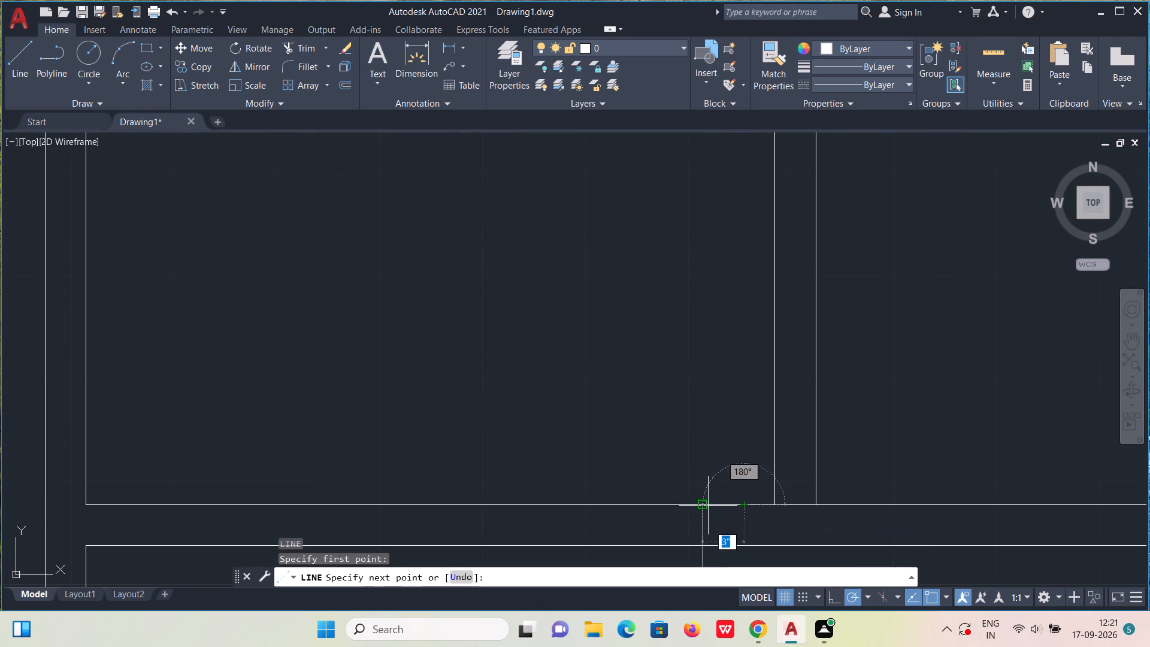
{"action": "left_click", "coordinate": [703, 507]}
{"action": "key", "text": "Escape"}
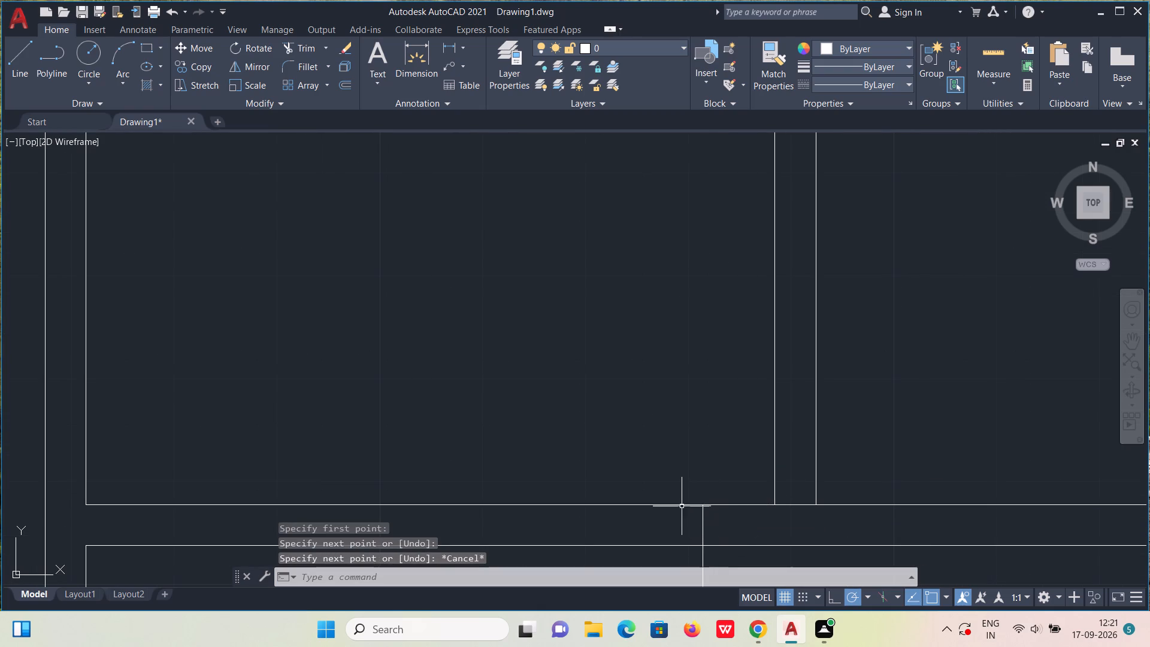
Measure the lower left-column compartment.
{"action": "scroll", "coordinate": [721, 488], "scroll_direction": "down", "scroll_amount": 3}
{"action": "middle_click_drag", "start_coordinate": [716, 404], "coordinate": [718, 441]}
{"action": "scroll", "coordinate": [731, 395], "scroll_direction": "up", "scroll_amount": 1}
{"action": "scroll", "coordinate": [730, 394], "scroll_direction": "down", "scroll_amount": 1}
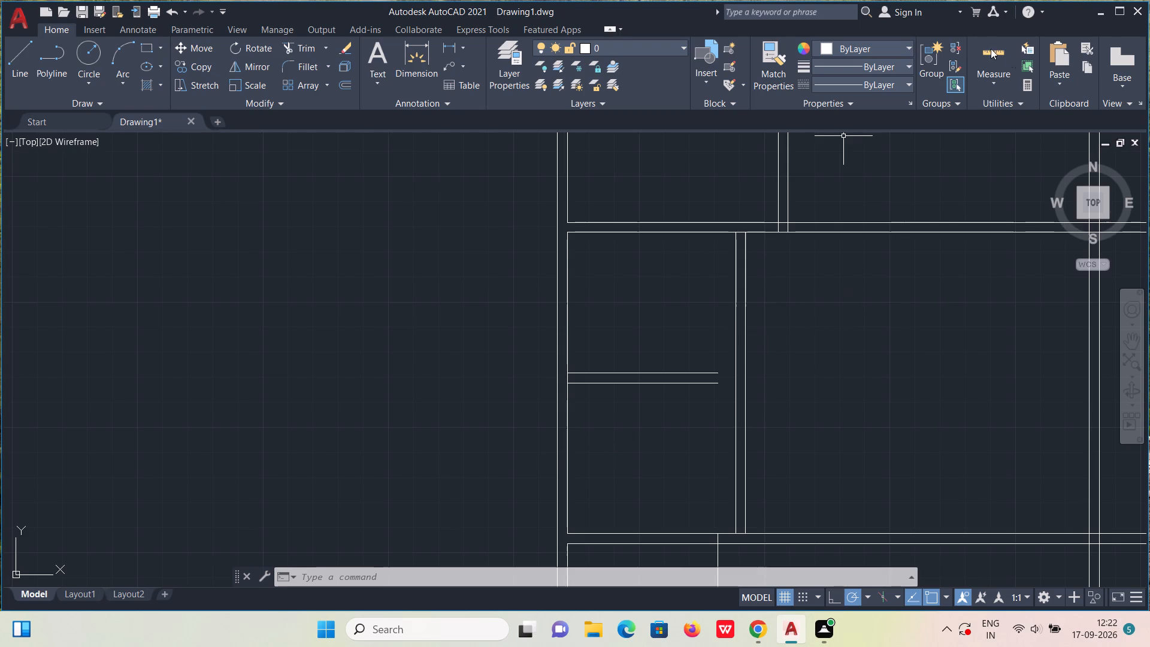
{"action": "left_click", "coordinate": [1004, 60]}
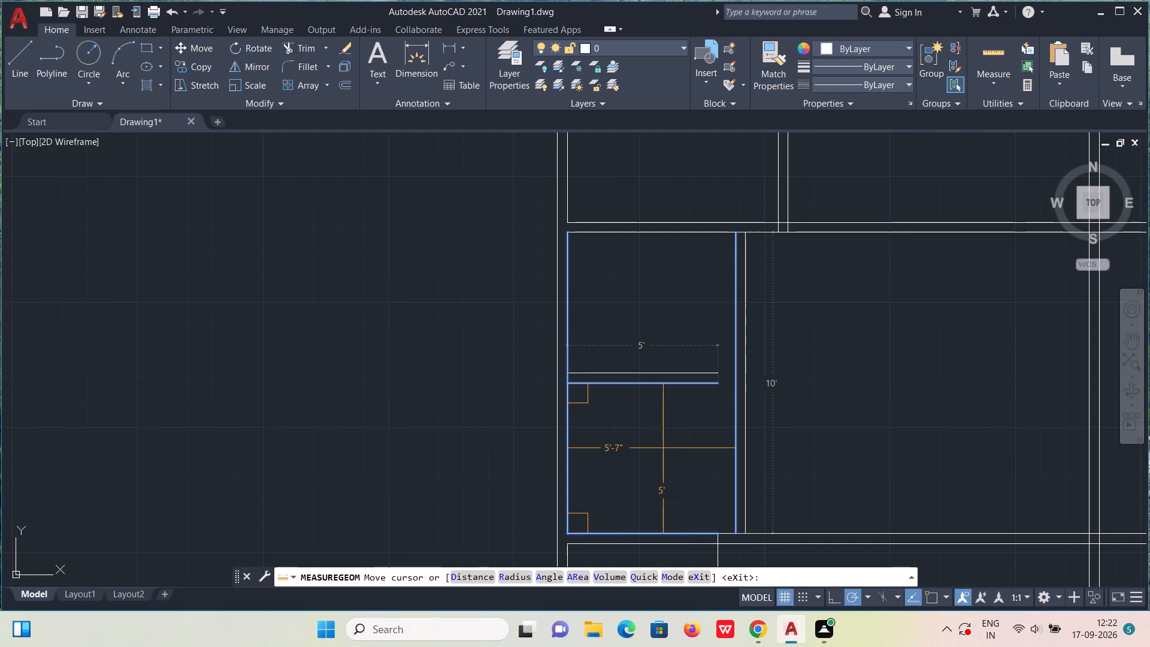
{"action": "key", "text": "Escape"}
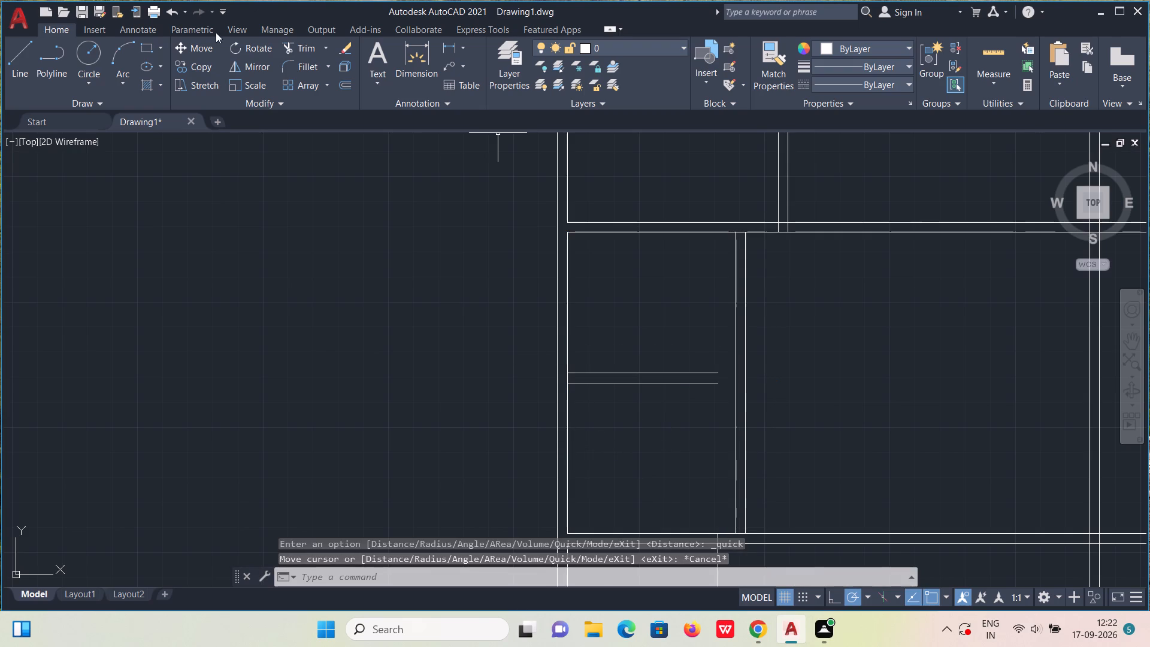
Offset the left wall's inner line 5' to the right using the Through option, and offset that copy another 4" to the right.
{"action": "left_click", "coordinate": [347, 80]}
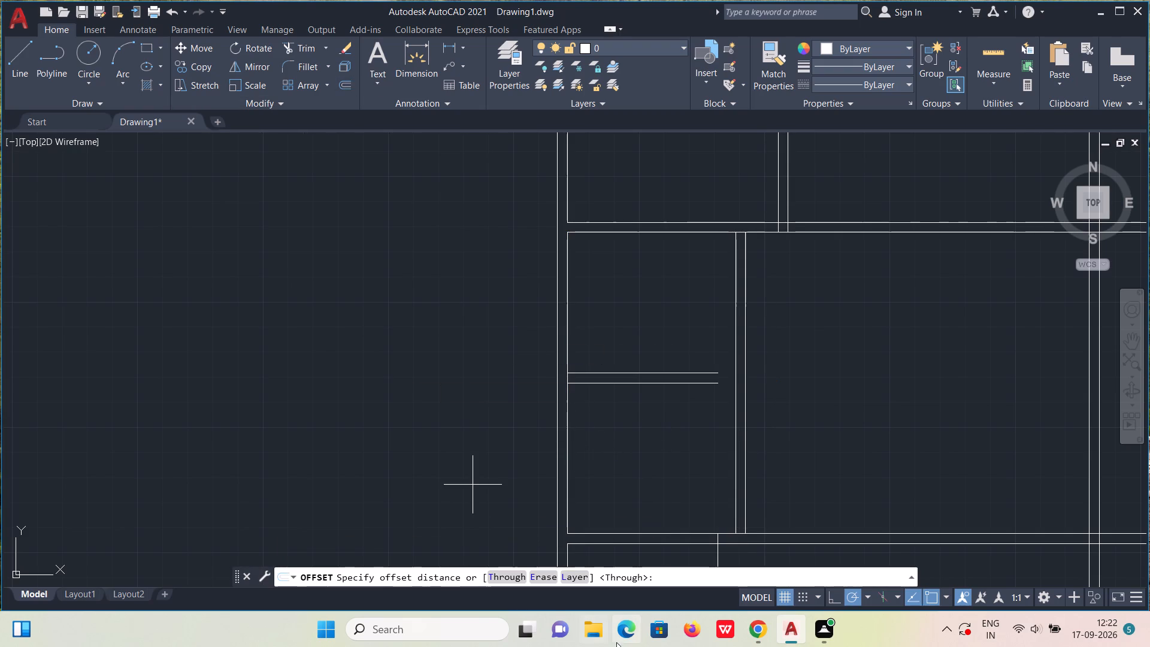
{"action": "left_click", "coordinate": [501, 570]}
{"action": "left_click", "coordinate": [501, 581]}
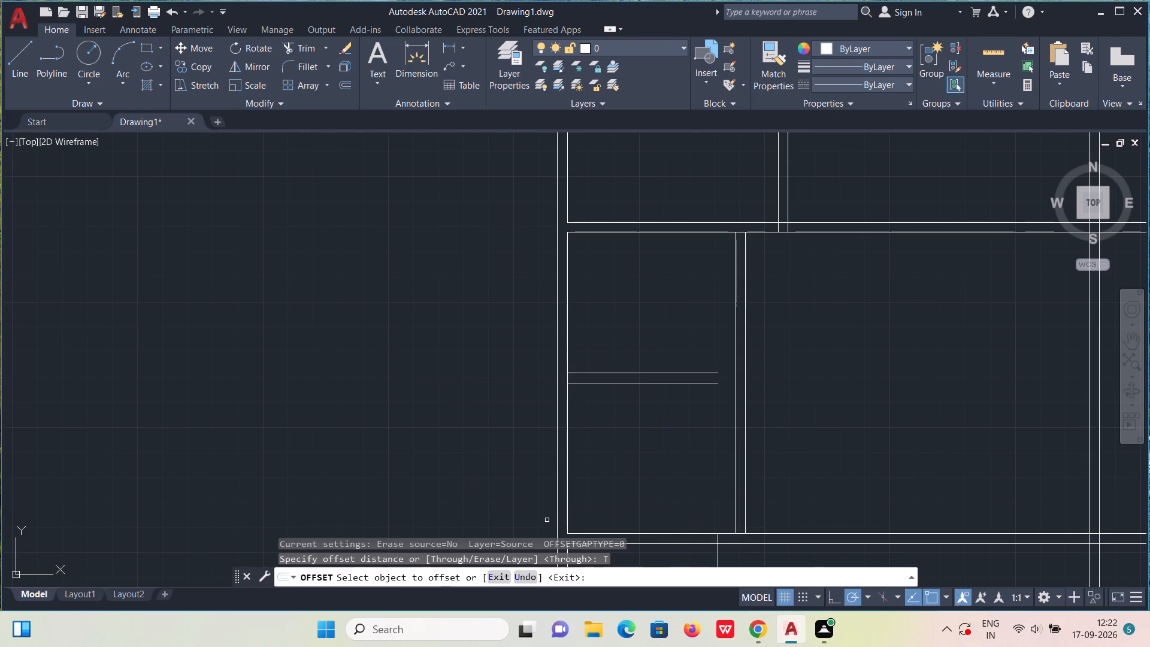
{"action": "left_click", "coordinate": [568, 470]}
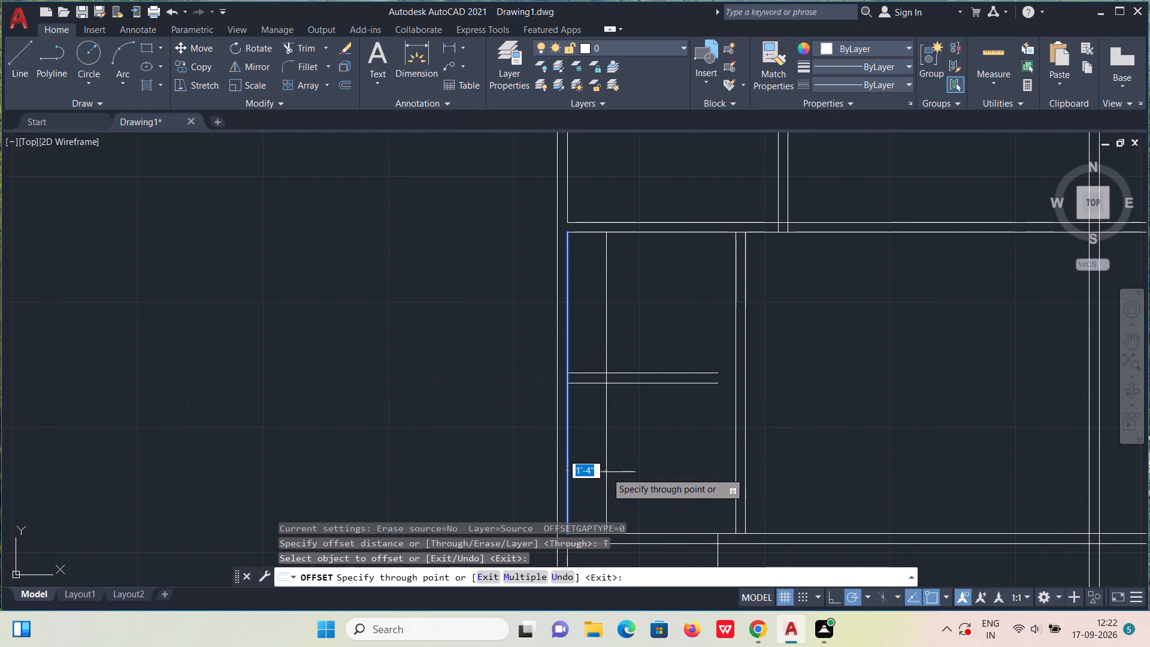
{"action": "type", "text": "5'"}
{"action": "key", "text": "Return"}
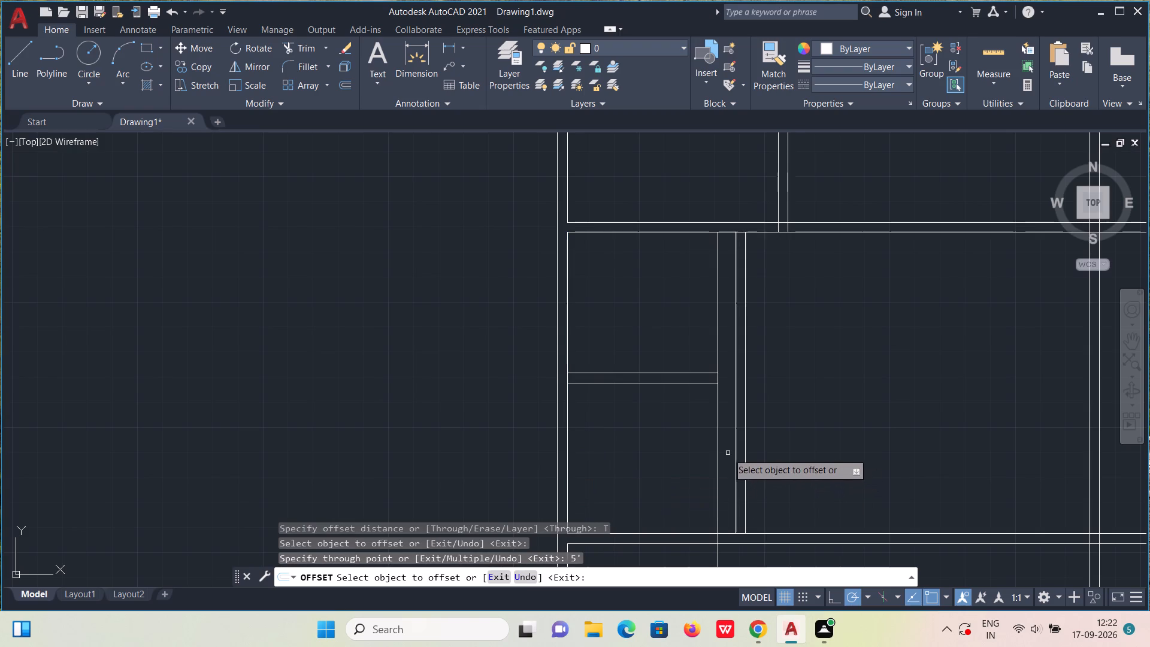
{"action": "left_click", "coordinate": [719, 463]}
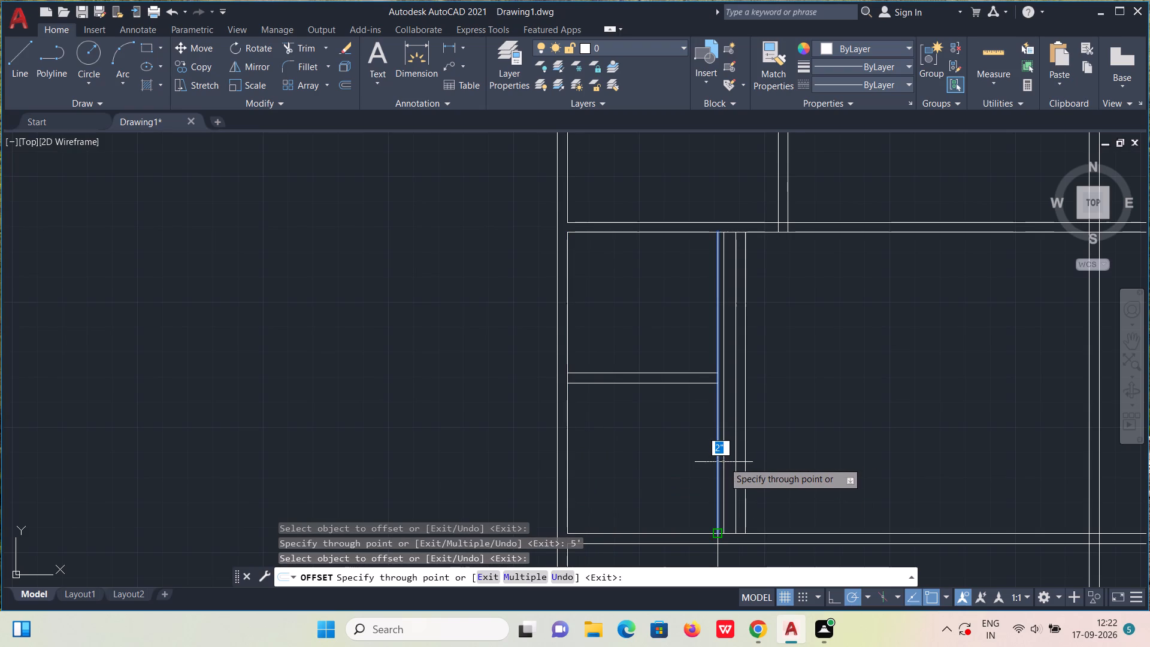
{"action": "type", "text": "4\""}
{"action": "key", "text": "Return"}
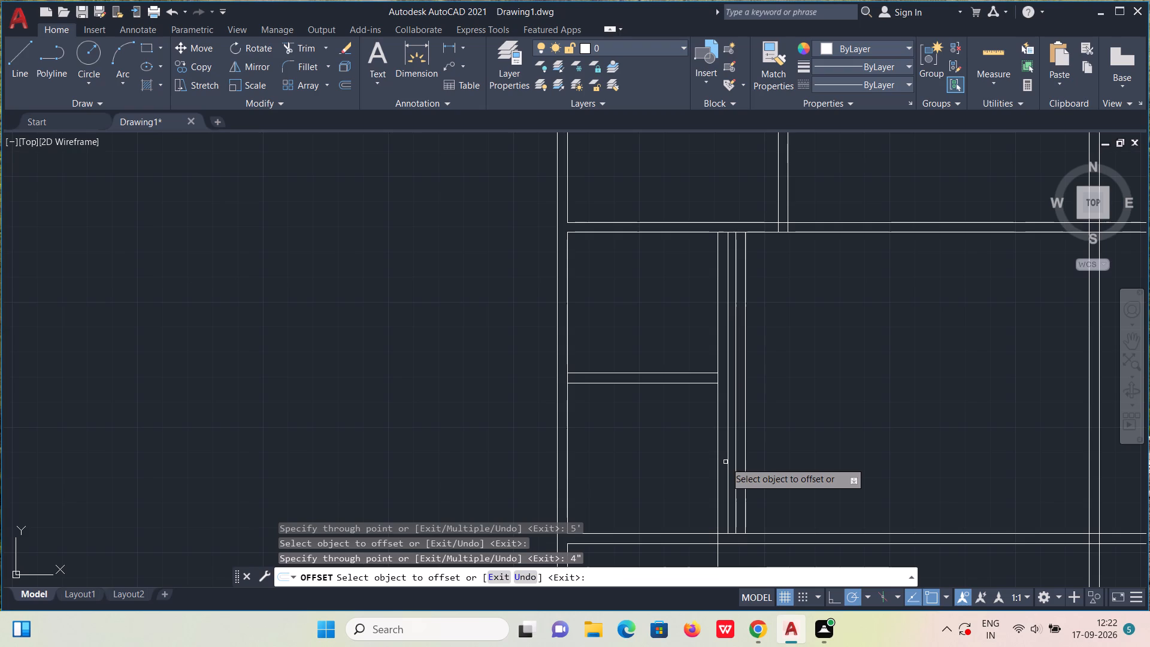
{"action": "key", "text": "Escape"}
Draw lines extending both edges of the horizontal partition to the 5'7" partition's outer face, joined by a 4" vertical segment.
{"action": "key", "text": "l"}
{"action": "key", "text": "Return"}
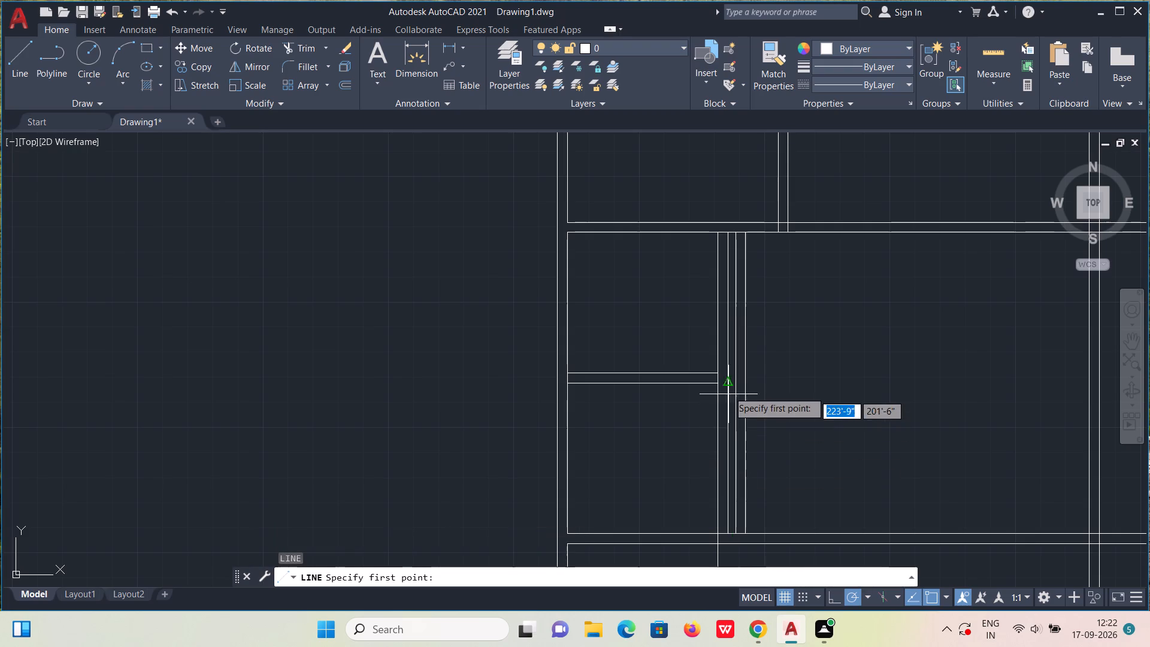
{"action": "scroll", "coordinate": [728, 379], "scroll_direction": "up", "scroll_amount": 2}
{"action": "left_click", "coordinate": [700, 366]}
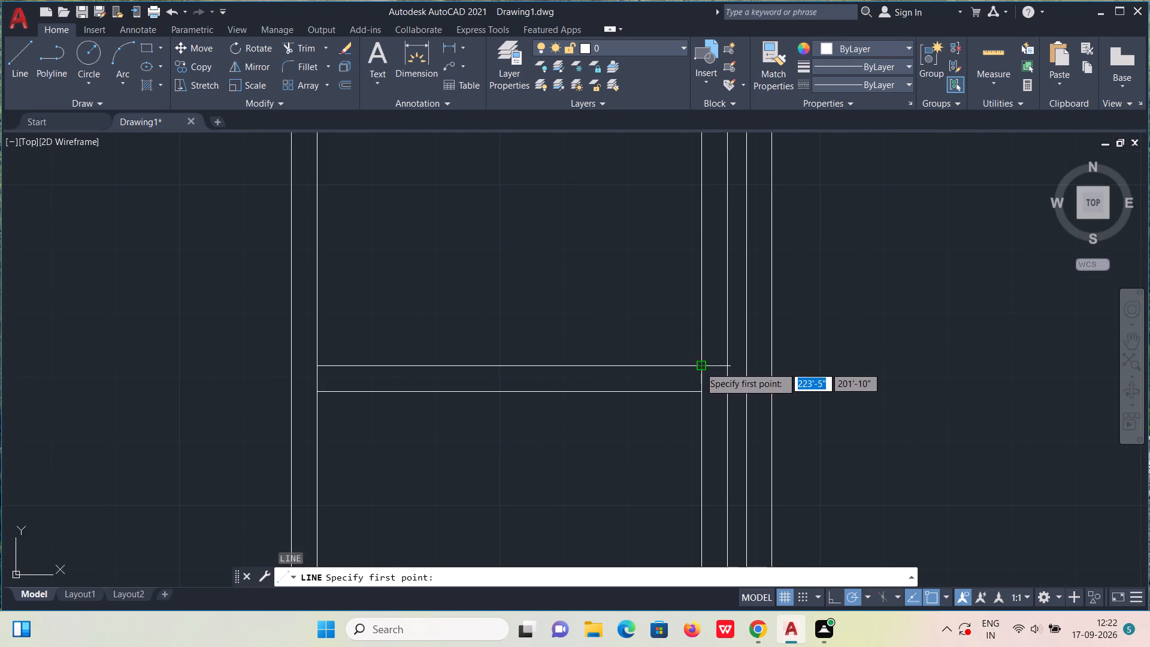
{"action": "left_click", "coordinate": [772, 364]}
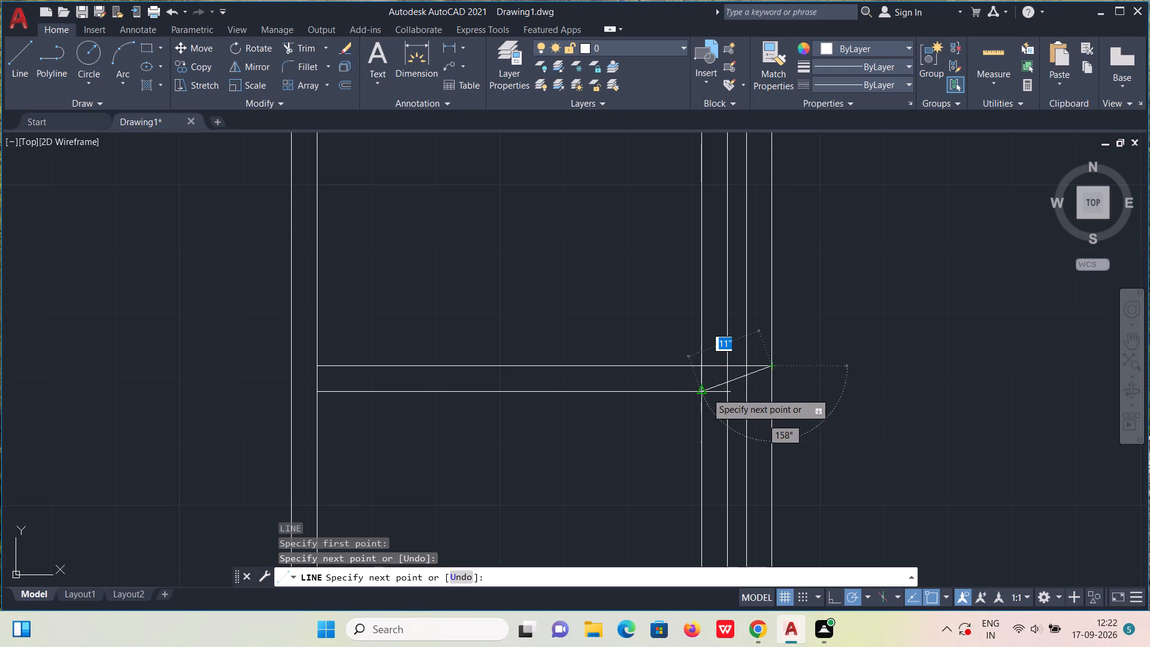
{"action": "left_click", "coordinate": [771, 395]}
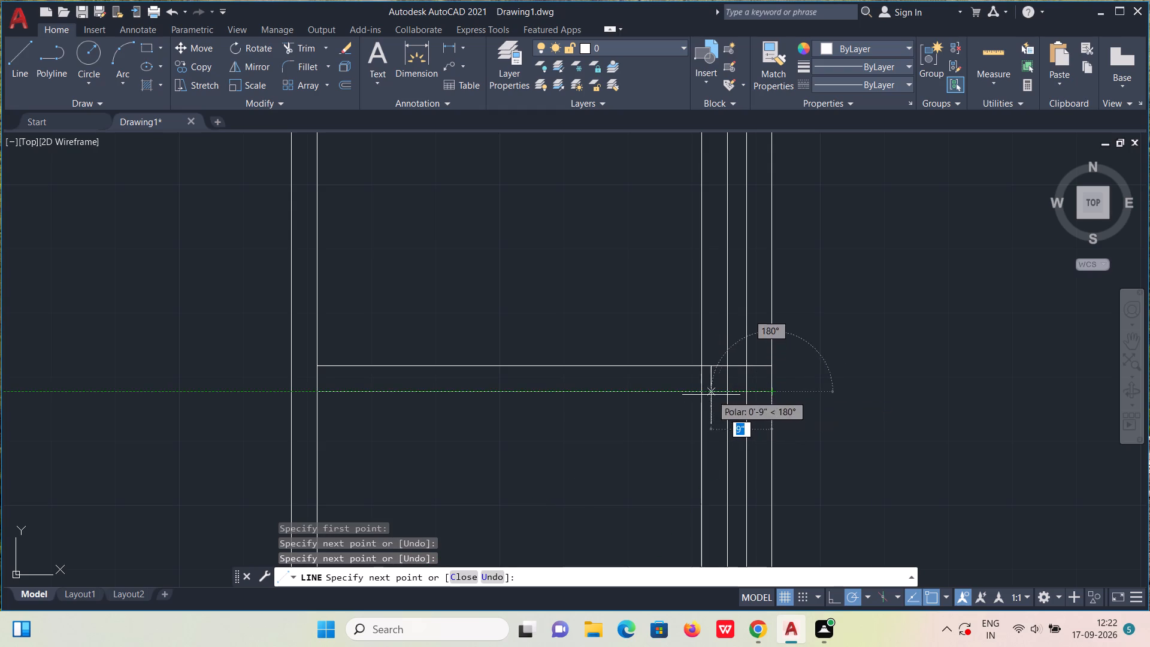
{"action": "left_click", "coordinate": [694, 389]}
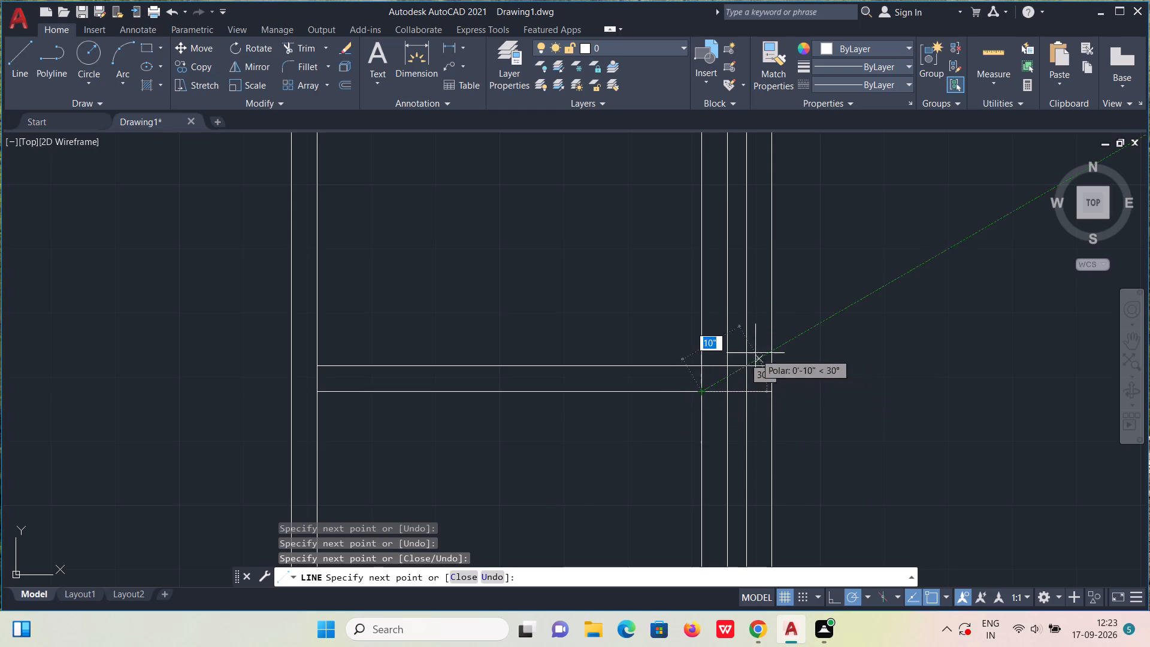
{"action": "key", "text": "Escape"}
Trim away the 5' partition's two vertical lines beside the upper compartment, keeping the 5'7" partition there.
{"action": "scroll", "coordinate": [734, 373], "scroll_direction": "up", "scroll_amount": 1}
{"action": "scroll", "coordinate": [752, 350], "scroll_direction": "down", "scroll_amount": 3}
{"action": "middle_click_drag", "start_coordinate": [750, 381], "coordinate": [746, 451]}
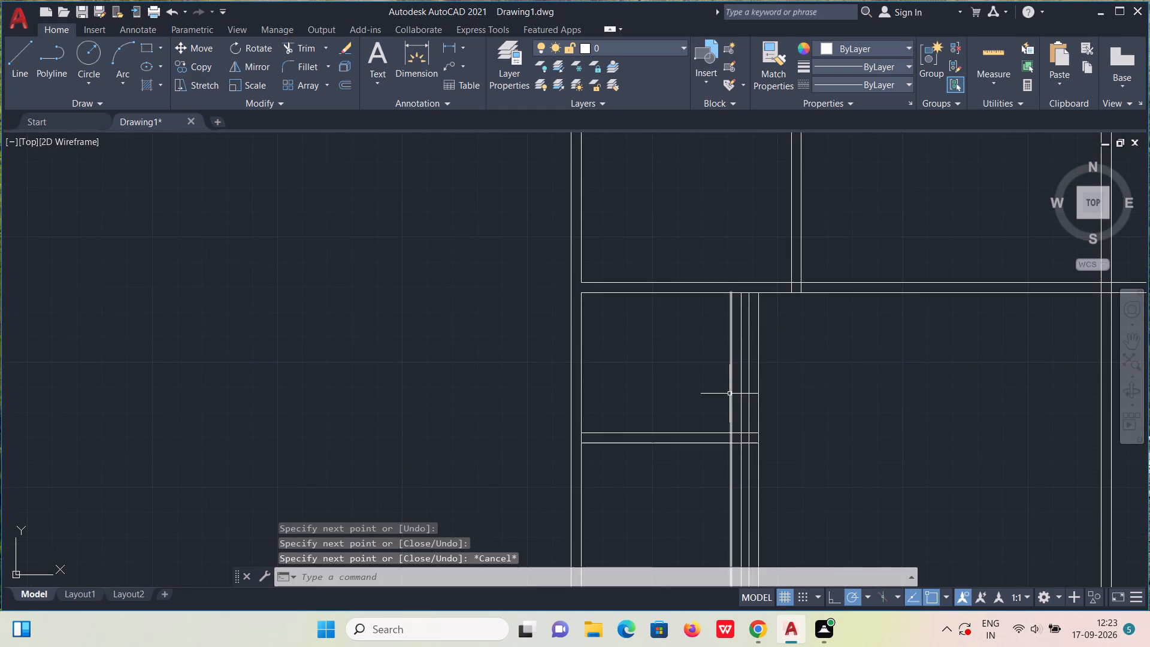
{"action": "left_click", "coordinate": [294, 49]}
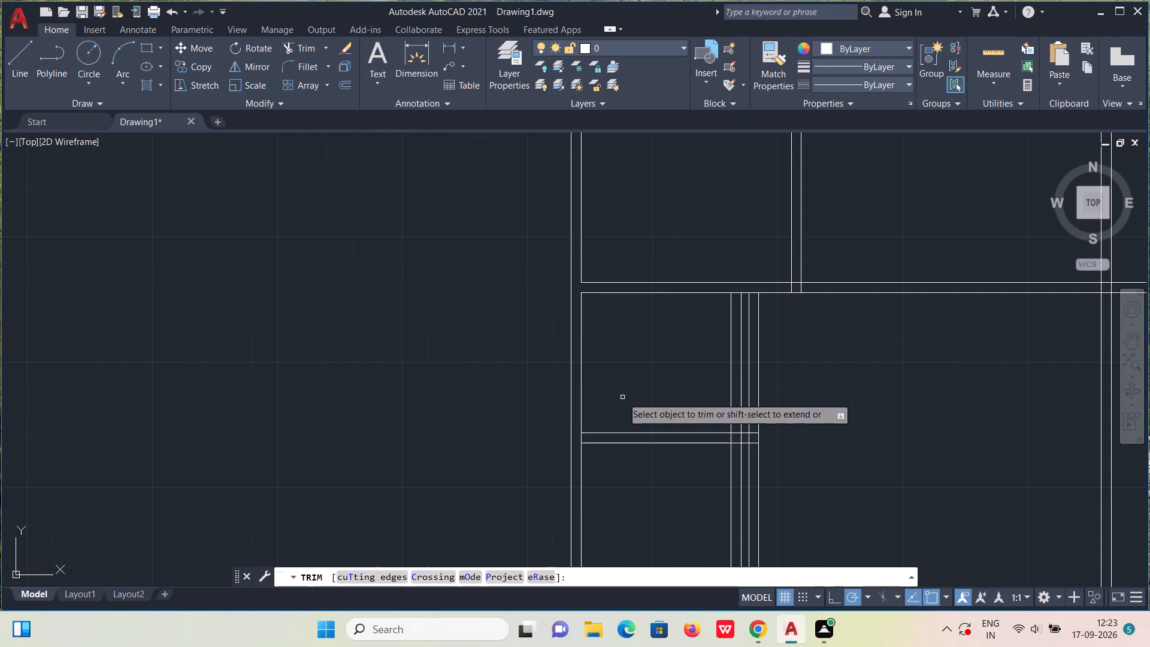
{"action": "scroll", "coordinate": [628, 394], "scroll_direction": "up", "scroll_amount": 4}
{"action": "scroll", "coordinate": [795, 341], "scroll_direction": "down", "scroll_amount": 3}
{"action": "middle_click_drag", "start_coordinate": [846, 361], "coordinate": [540, 409]}
{"action": "scroll", "coordinate": [540, 409], "scroll_direction": "up", "scroll_amount": 1}
{"action": "scroll", "coordinate": [597, 371], "scroll_direction": "up", "scroll_amount": 1}
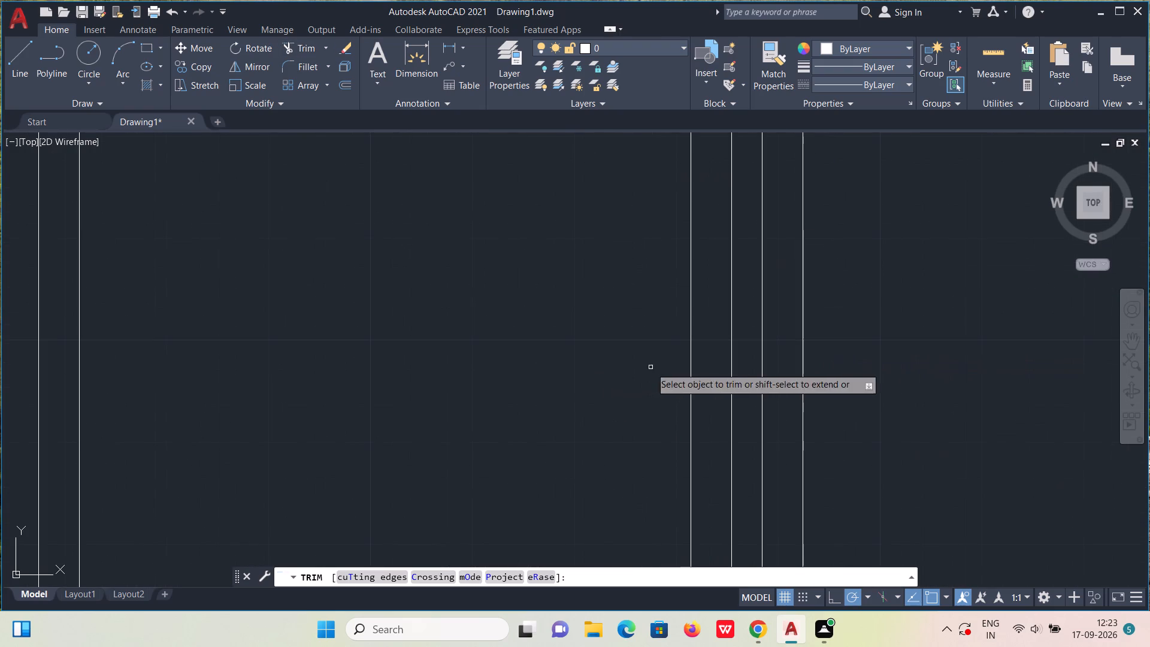
{"action": "left_click_drag", "start_coordinate": [741, 367], "coordinate": [617, 382]}
{"action": "scroll", "coordinate": [676, 356], "scroll_direction": "down", "scroll_amount": 3}
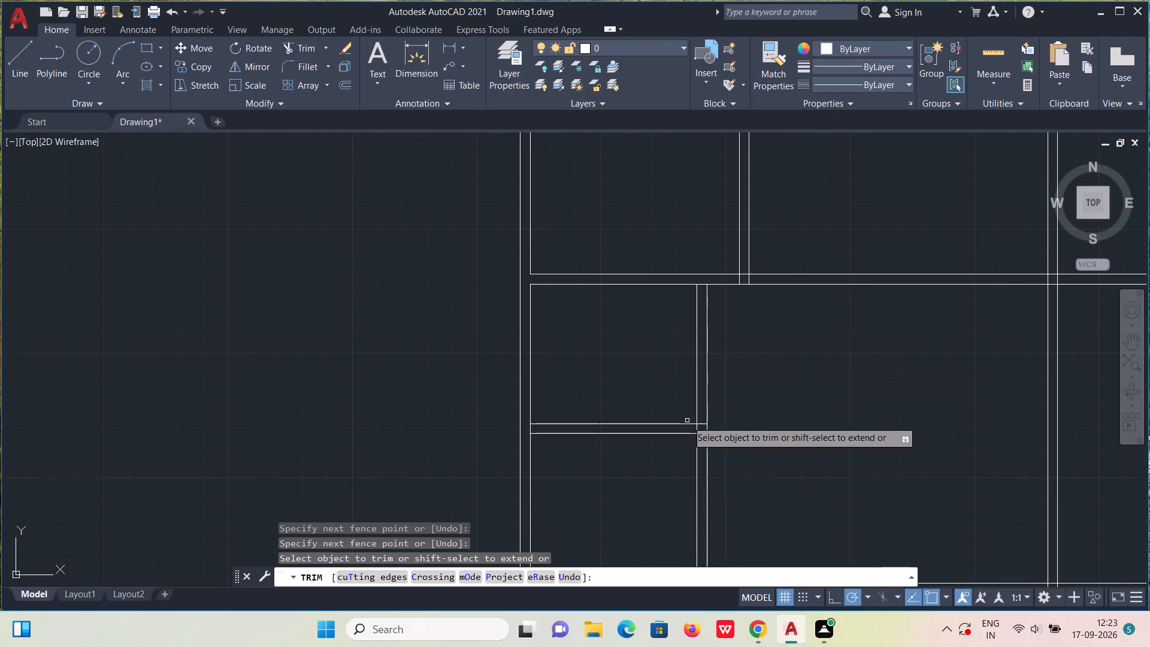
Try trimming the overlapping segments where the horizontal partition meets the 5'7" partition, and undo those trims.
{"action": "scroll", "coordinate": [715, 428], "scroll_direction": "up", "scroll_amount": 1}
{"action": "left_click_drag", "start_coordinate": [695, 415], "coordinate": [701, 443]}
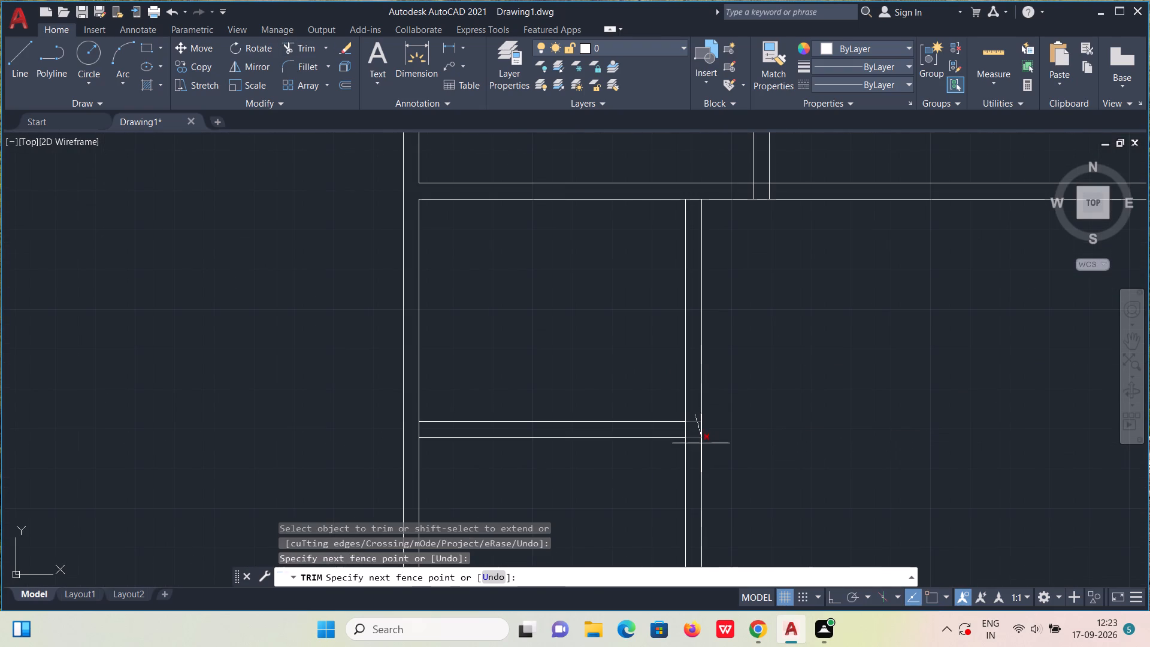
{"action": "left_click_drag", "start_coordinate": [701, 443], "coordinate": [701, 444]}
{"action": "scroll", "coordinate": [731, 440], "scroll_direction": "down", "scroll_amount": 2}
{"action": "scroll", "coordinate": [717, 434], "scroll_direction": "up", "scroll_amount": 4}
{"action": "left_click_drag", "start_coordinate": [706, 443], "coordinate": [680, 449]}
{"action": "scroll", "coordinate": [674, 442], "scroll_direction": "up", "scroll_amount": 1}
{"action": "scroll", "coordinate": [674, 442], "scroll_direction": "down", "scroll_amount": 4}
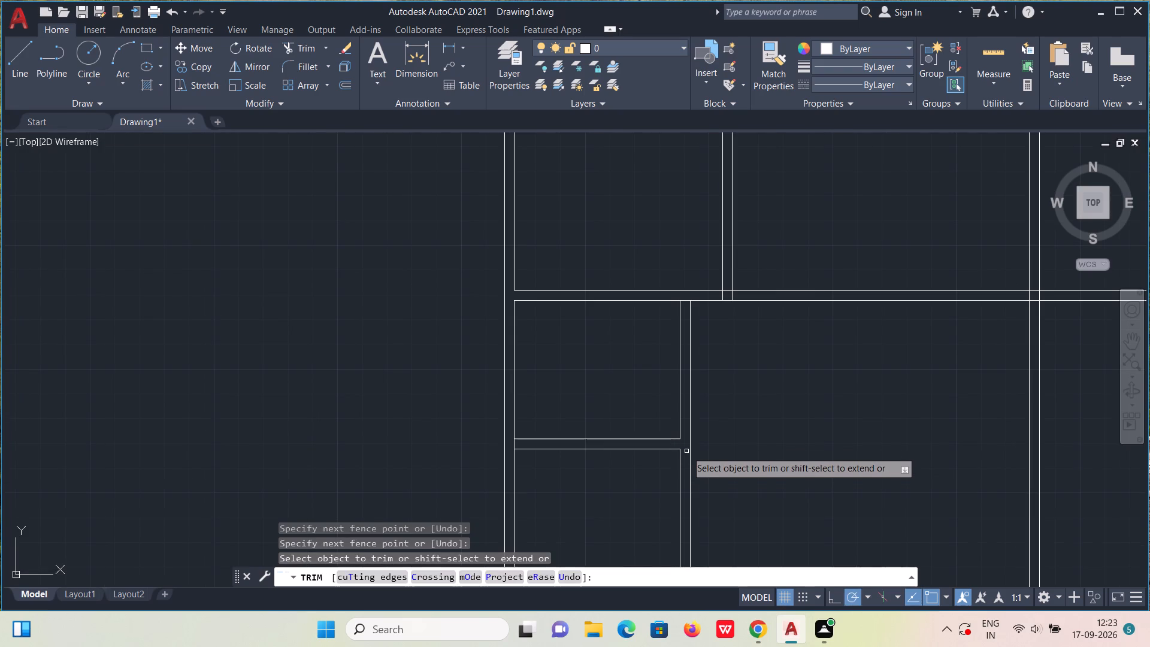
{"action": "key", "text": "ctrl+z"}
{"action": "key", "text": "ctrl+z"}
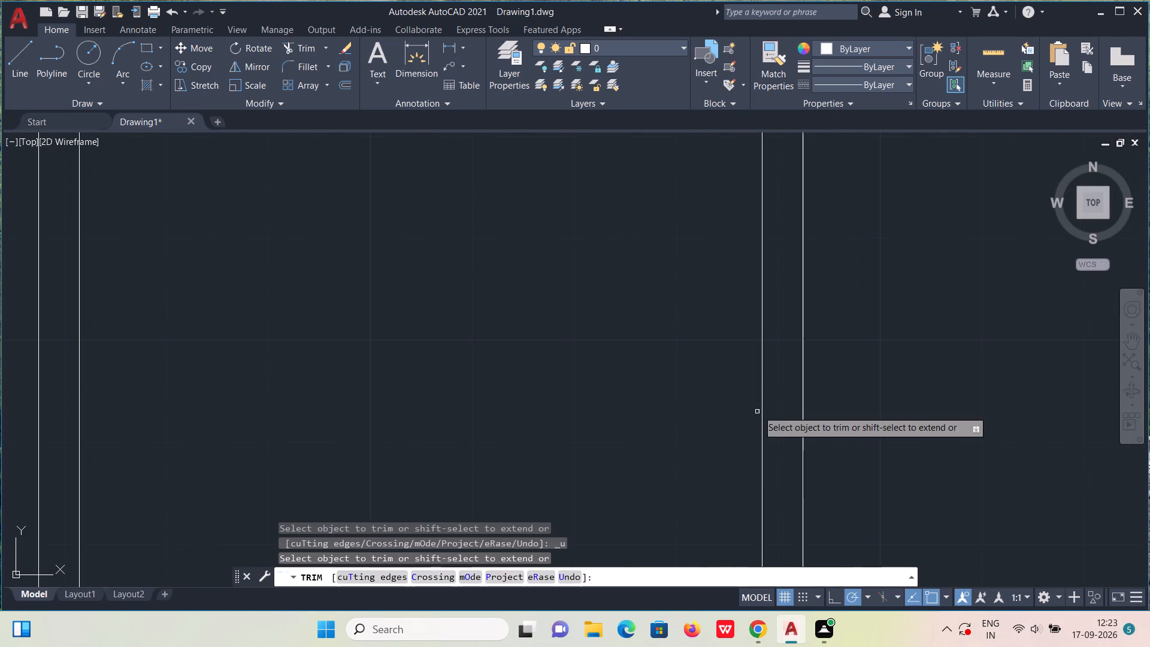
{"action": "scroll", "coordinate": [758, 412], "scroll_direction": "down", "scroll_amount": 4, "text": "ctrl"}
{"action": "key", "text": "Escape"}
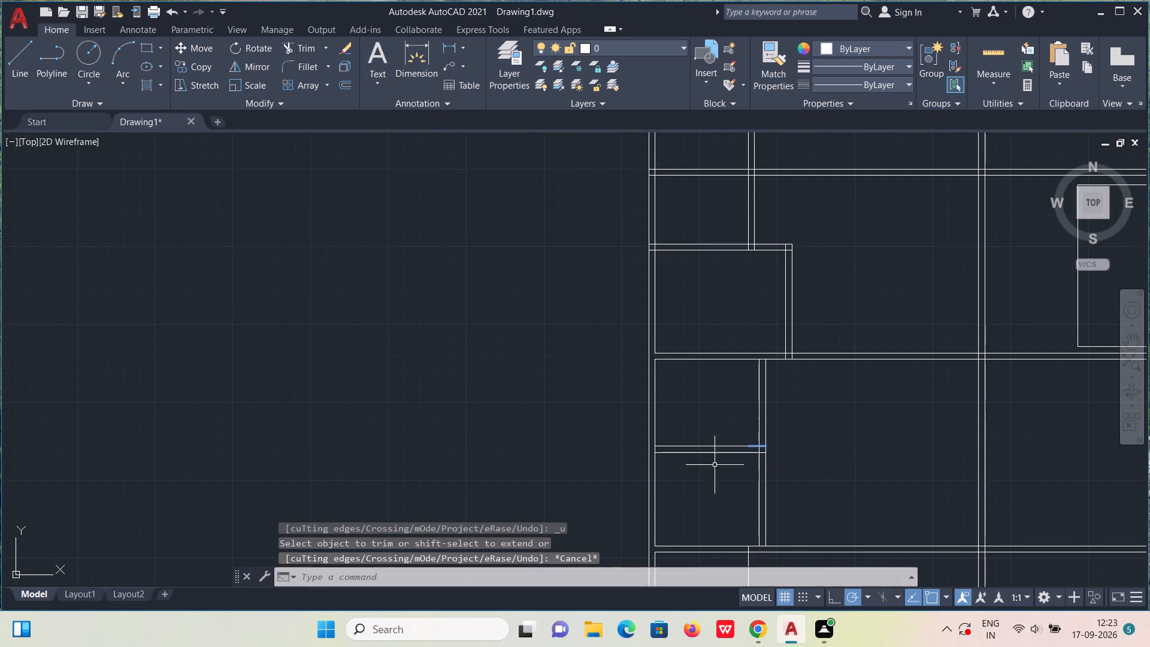
Measure the inside width and height of the left column's upper small compartment.
{"action": "middle_click_drag", "start_coordinate": [816, 475], "coordinate": [811, 431]}
{"action": "scroll", "coordinate": [813, 442], "scroll_direction": "up", "scroll_amount": 3}
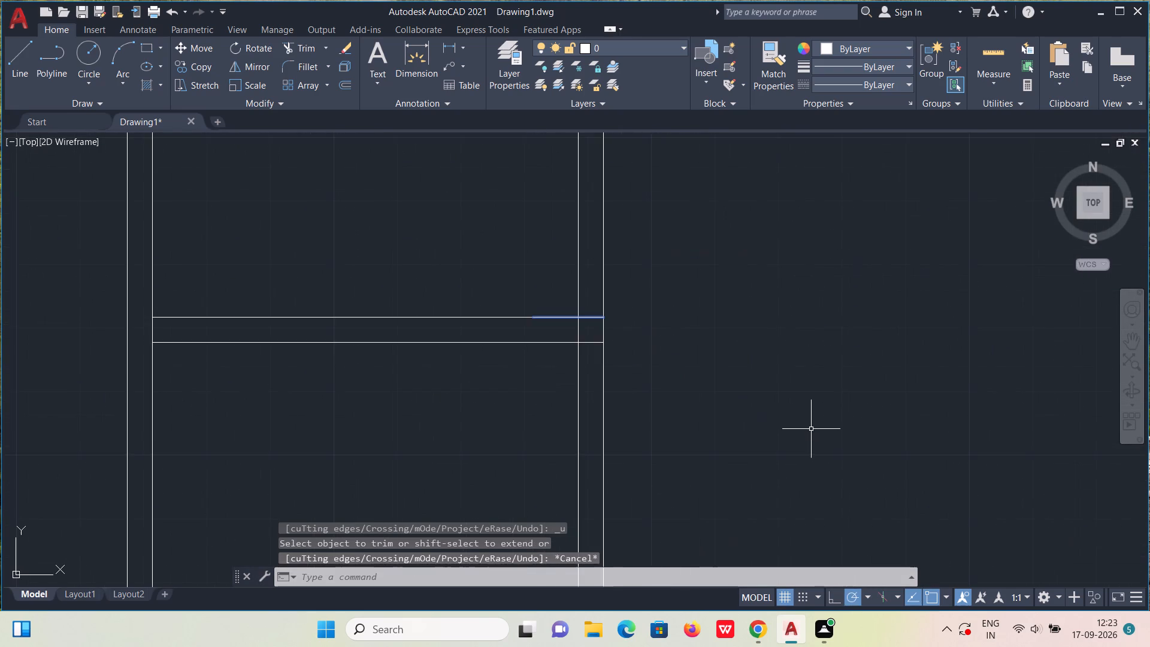
{"action": "scroll", "coordinate": [810, 425], "scroll_direction": "down", "scroll_amount": 3}
{"action": "middle_click_drag", "start_coordinate": [801, 395], "coordinate": [825, 325]}
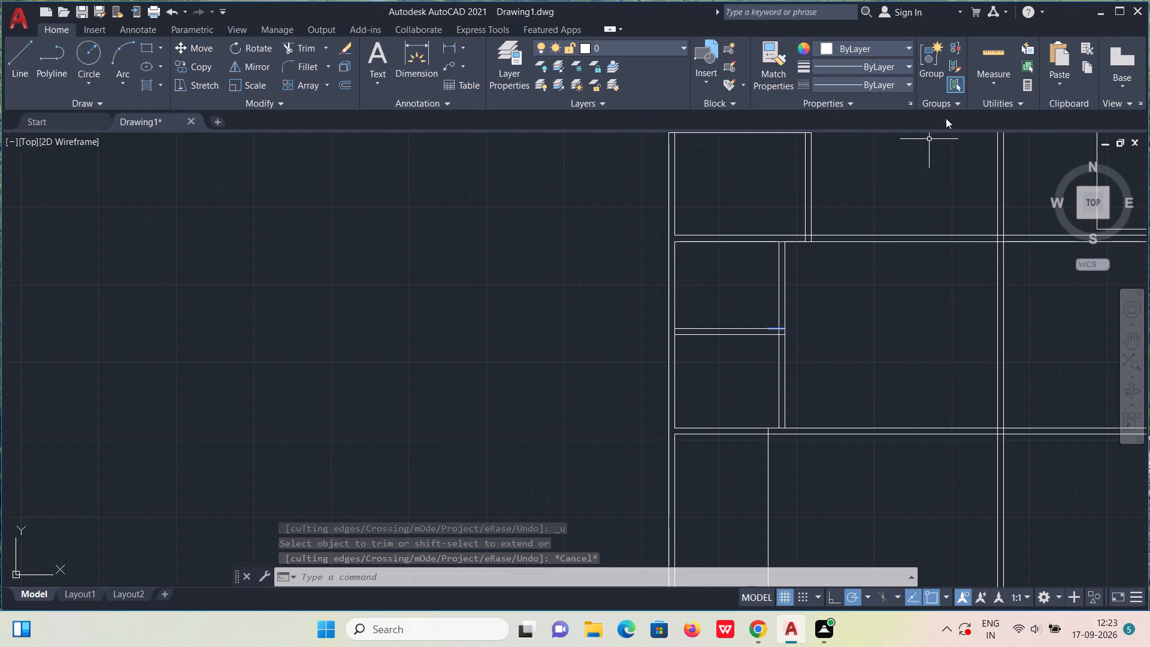
{"action": "left_click", "coordinate": [988, 52]}
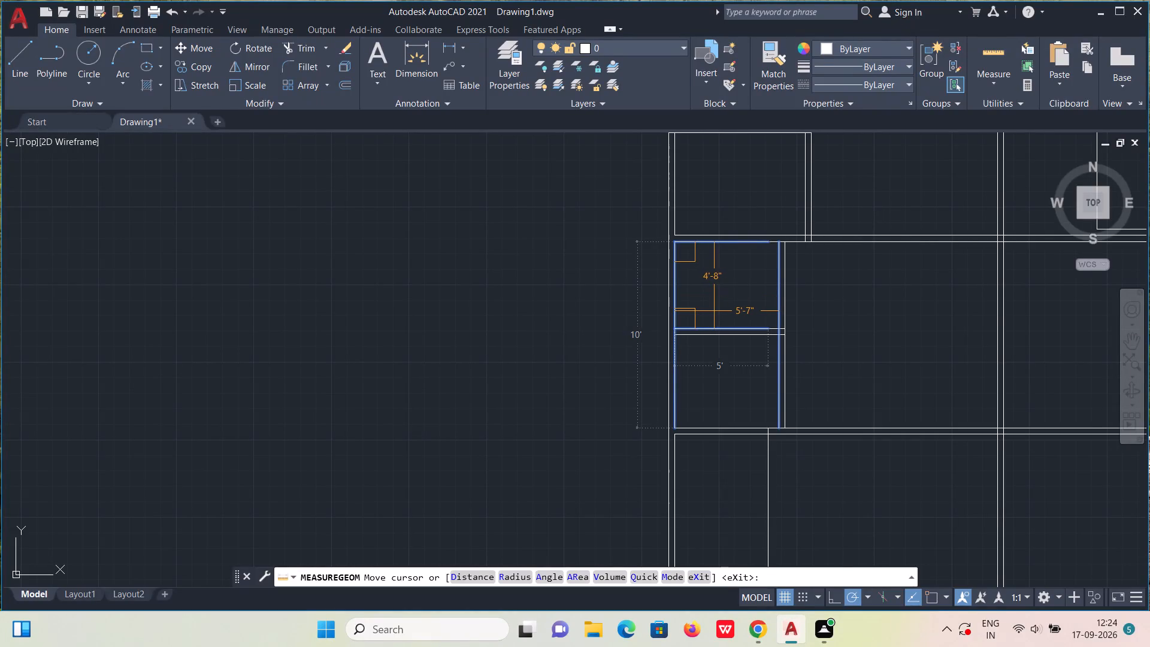
{"action": "key", "text": "Escape"}
Trim away the left wall's inner line along the lower small compartment.
{"action": "left_click", "coordinate": [293, 46]}
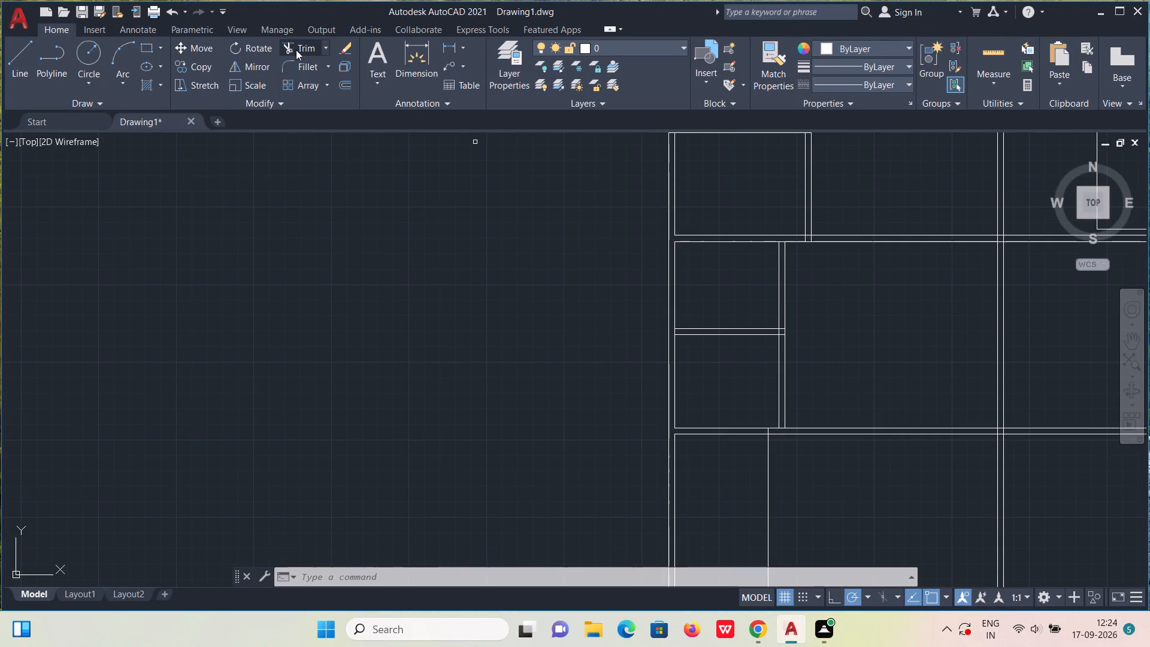
{"action": "left_click", "coordinate": [675, 377]}
{"action": "key", "text": "Escape"}
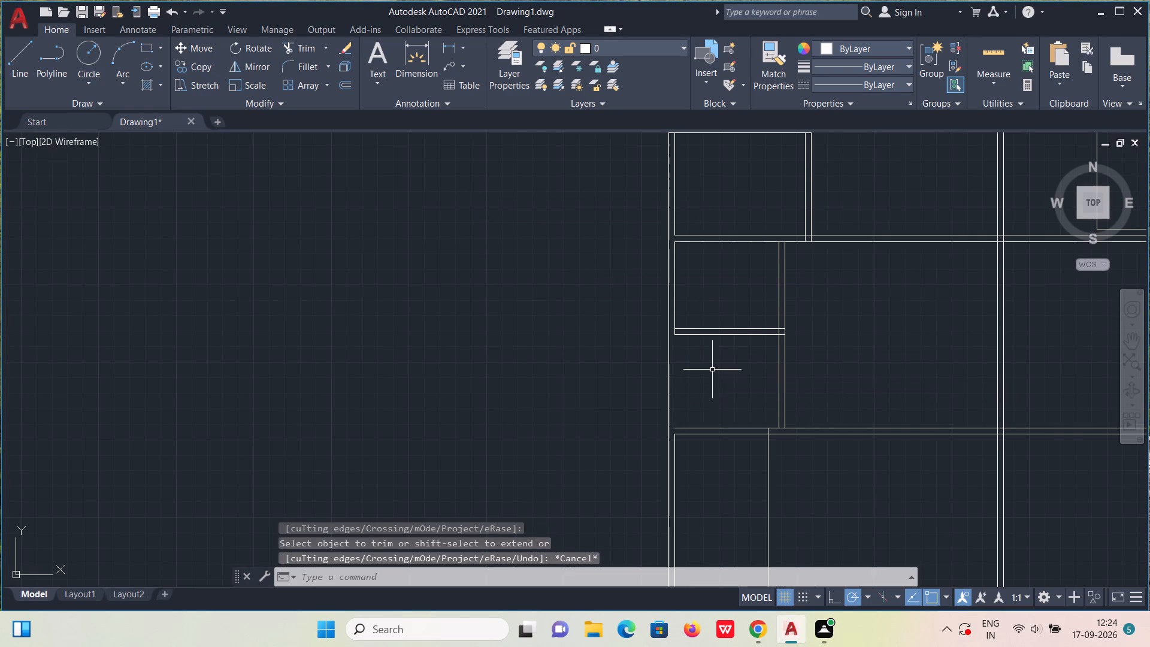
Draw two 4" horizontal lines to the left wall's outer line, extending the lower compartment's bottom edge and its top edge.
{"action": "key", "text": "l"}
{"action": "key", "text": "Return"}
{"action": "scroll", "coordinate": [692, 380], "scroll_direction": "up", "scroll_amount": 1}
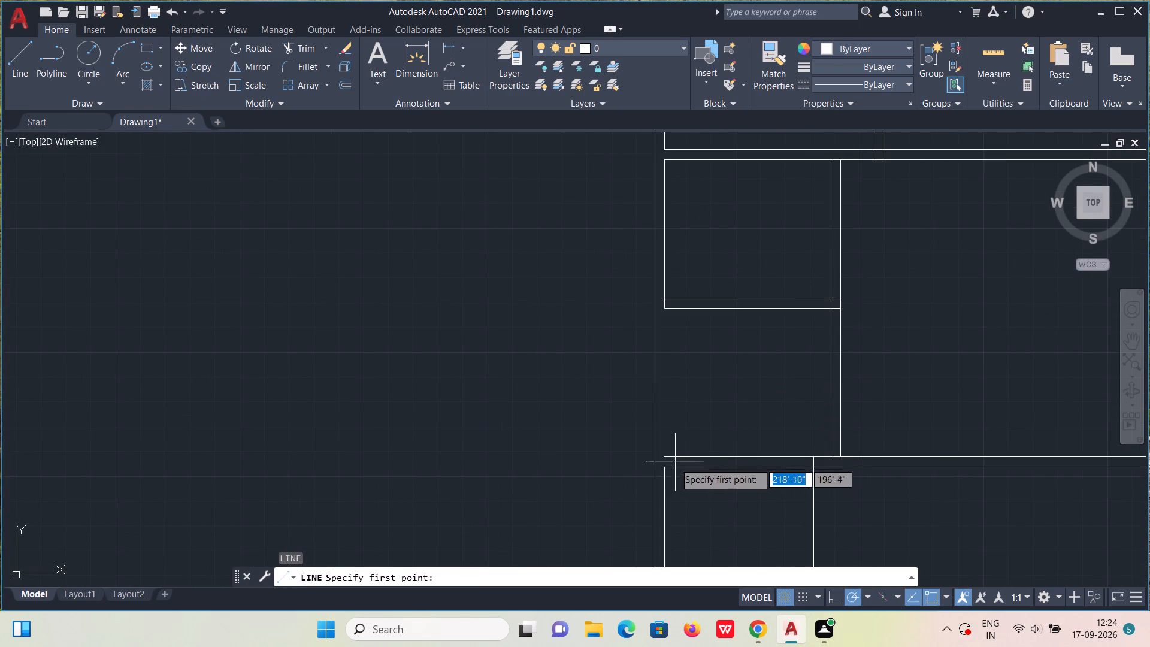
{"action": "left_click", "coordinate": [668, 455]}
{"action": "left_click", "coordinate": [655, 456]}
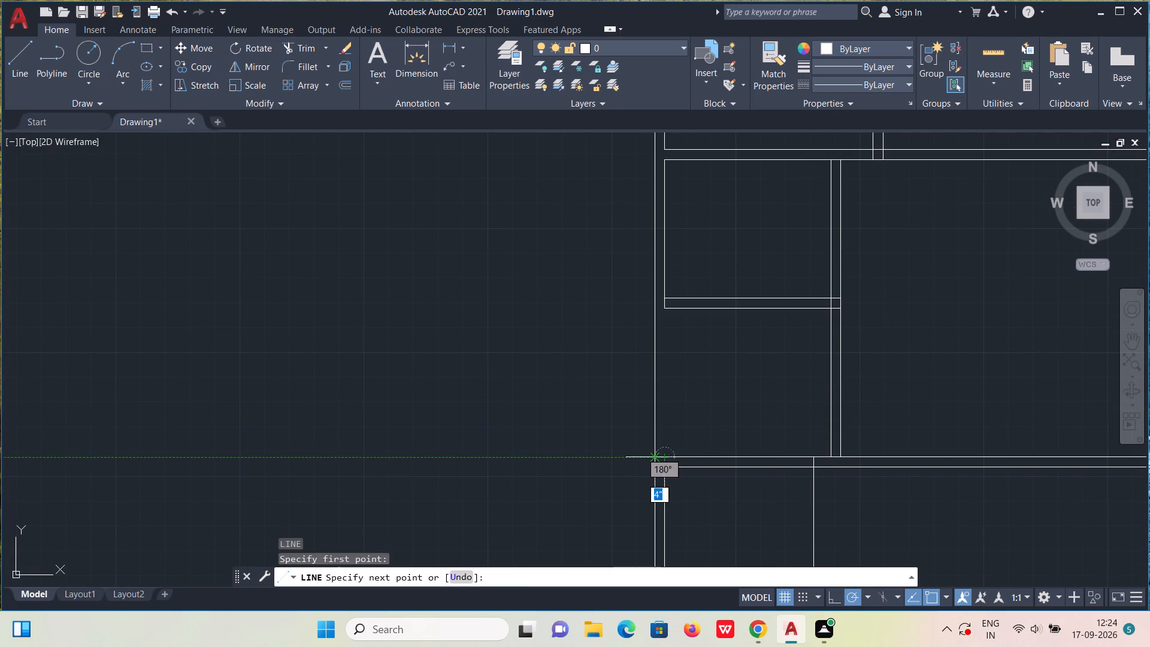
{"action": "key", "text": "Escape"}
{"action": "key", "text": "l"}
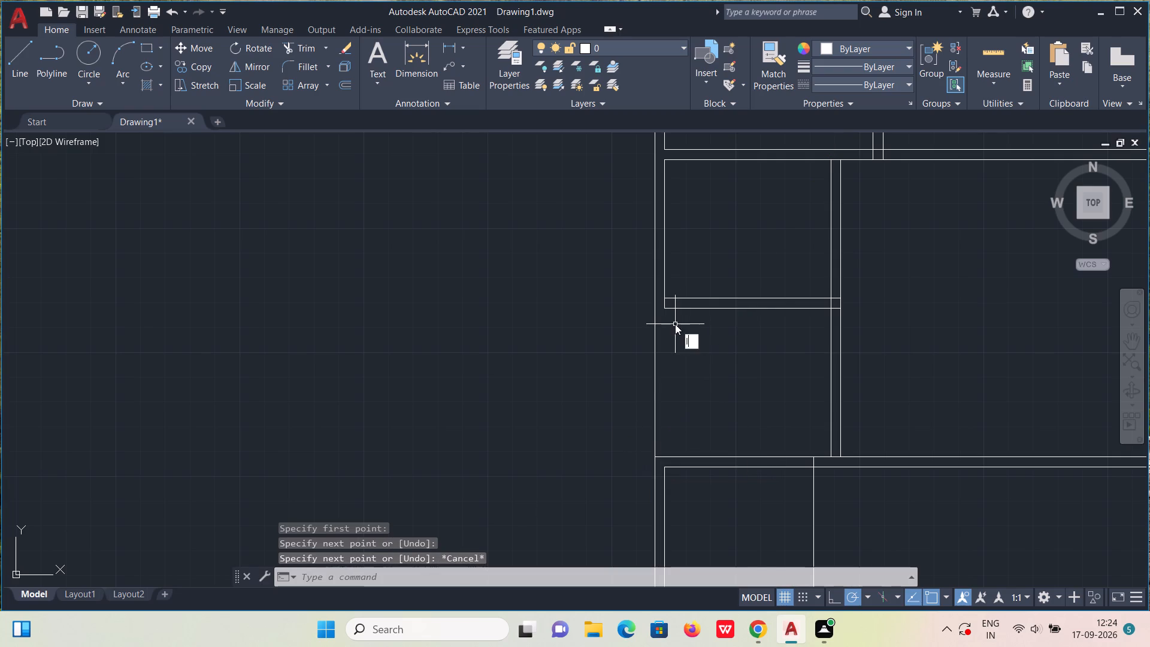
{"action": "key", "text": "Return"}
{"action": "scroll", "coordinate": [680, 294], "scroll_direction": "up", "scroll_amount": 2}
{"action": "left_click", "coordinate": [639, 328]}
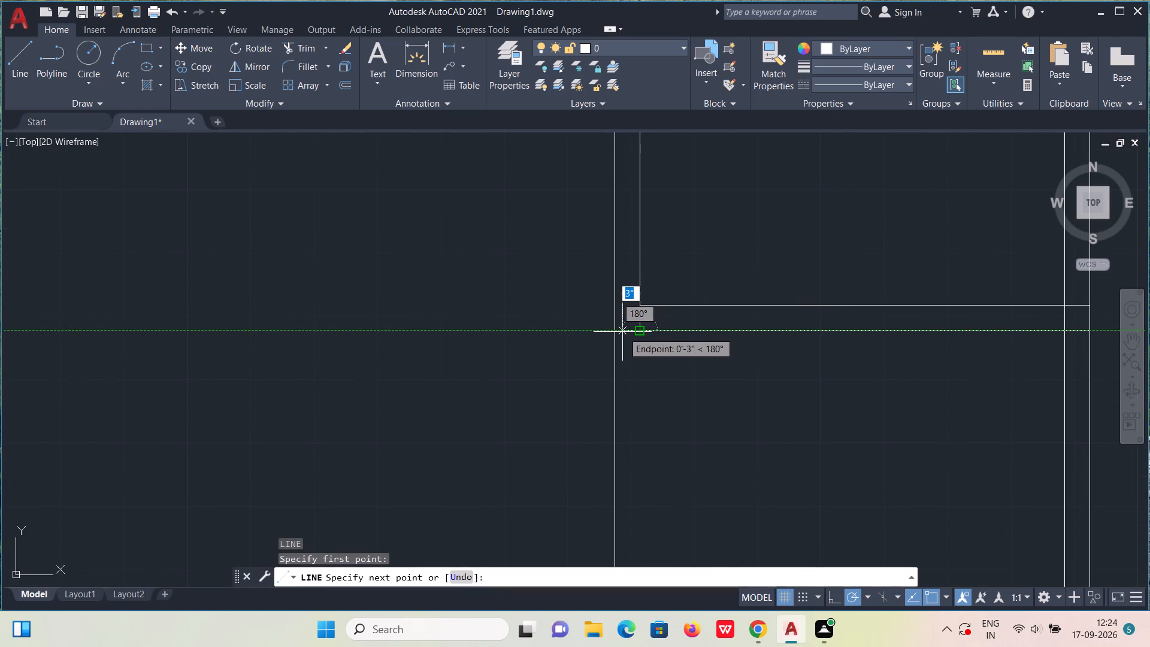
{"action": "left_click", "coordinate": [618, 333]}
{"action": "key", "text": "Escape"}
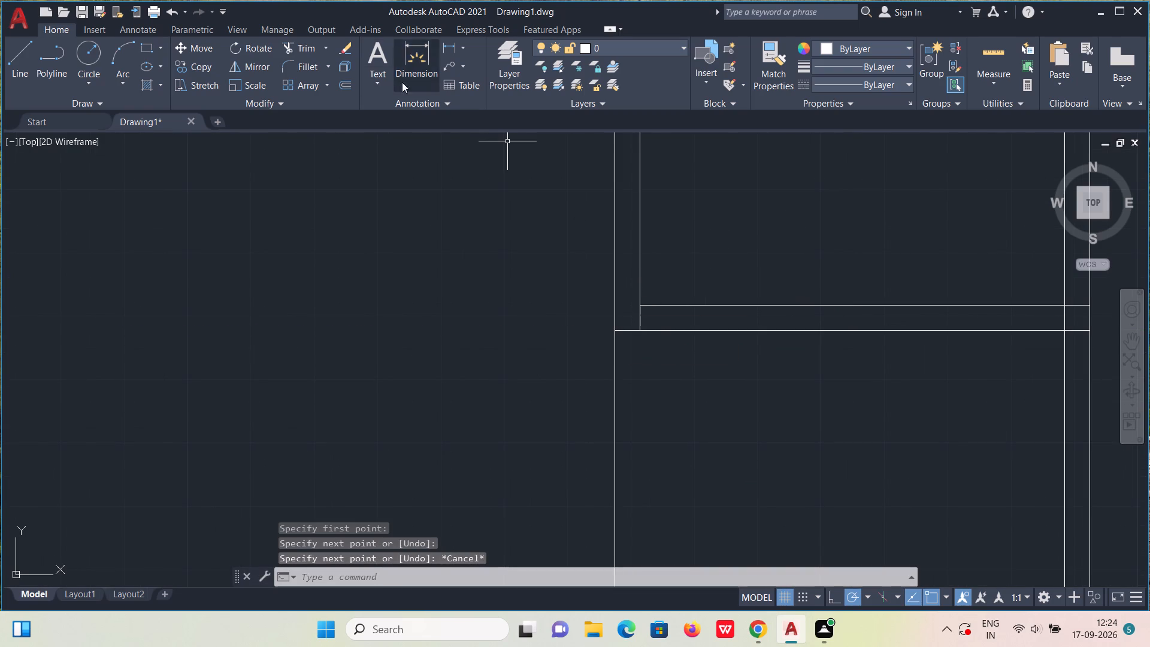
Trim the left wall's inner line where it crosses the horizontal partition between the two small compartments.
{"action": "left_click", "coordinate": [307, 49]}
{"action": "left_click_drag", "start_coordinate": [631, 318], "coordinate": [638, 318]}
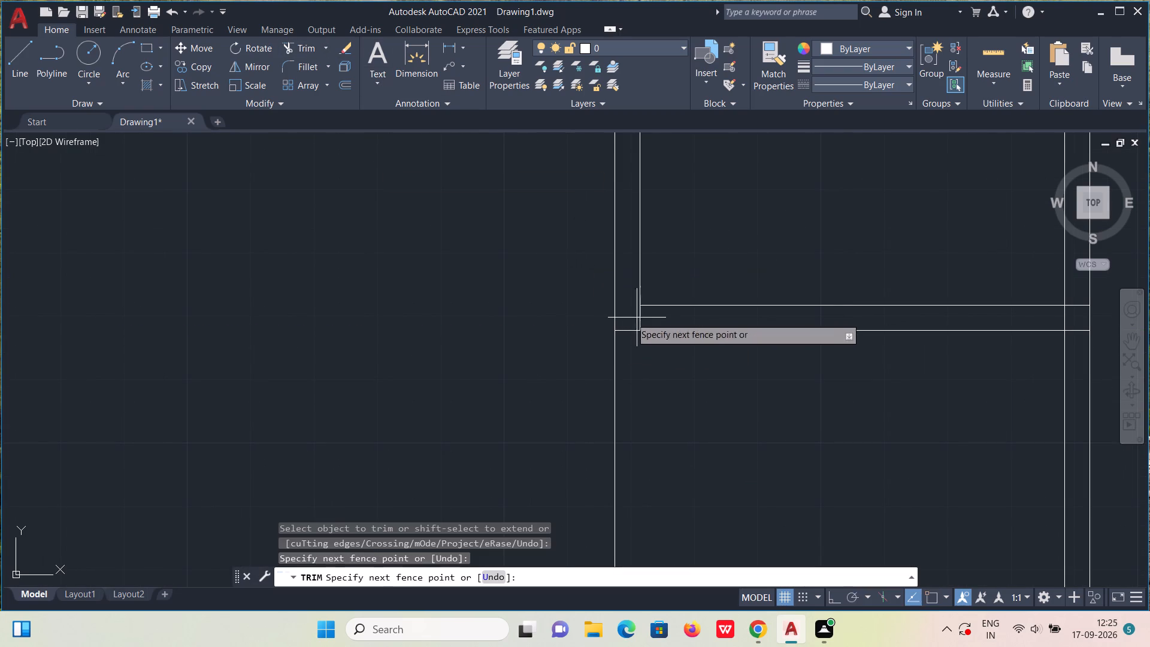
{"action": "left_click_drag", "start_coordinate": [638, 318], "coordinate": [649, 316]}
{"action": "scroll", "coordinate": [649, 316], "scroll_direction": "down", "scroll_amount": 3}
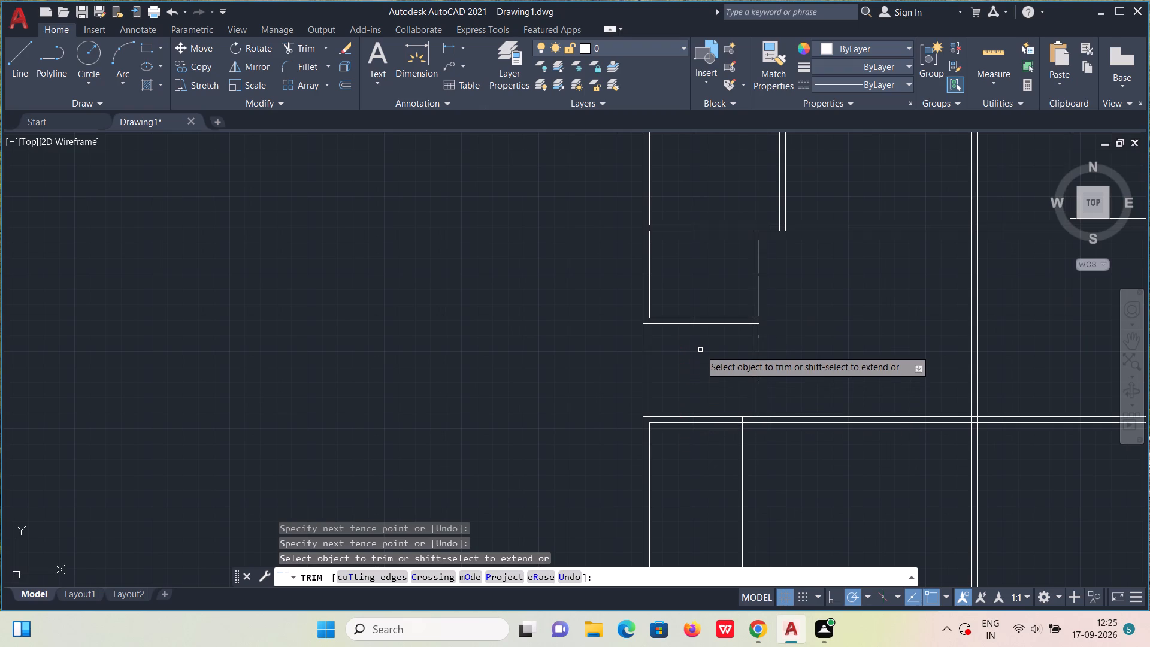
{"action": "scroll", "coordinate": [700, 350], "scroll_direction": "up", "scroll_amount": 1}
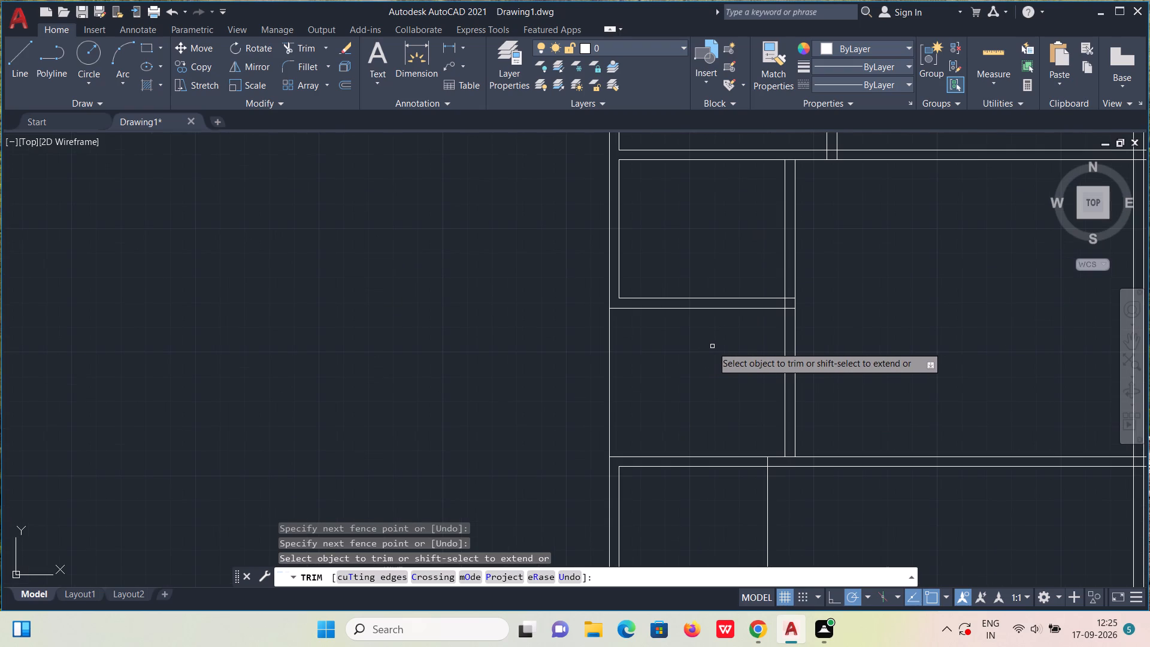
{"action": "key", "text": "Escape"}
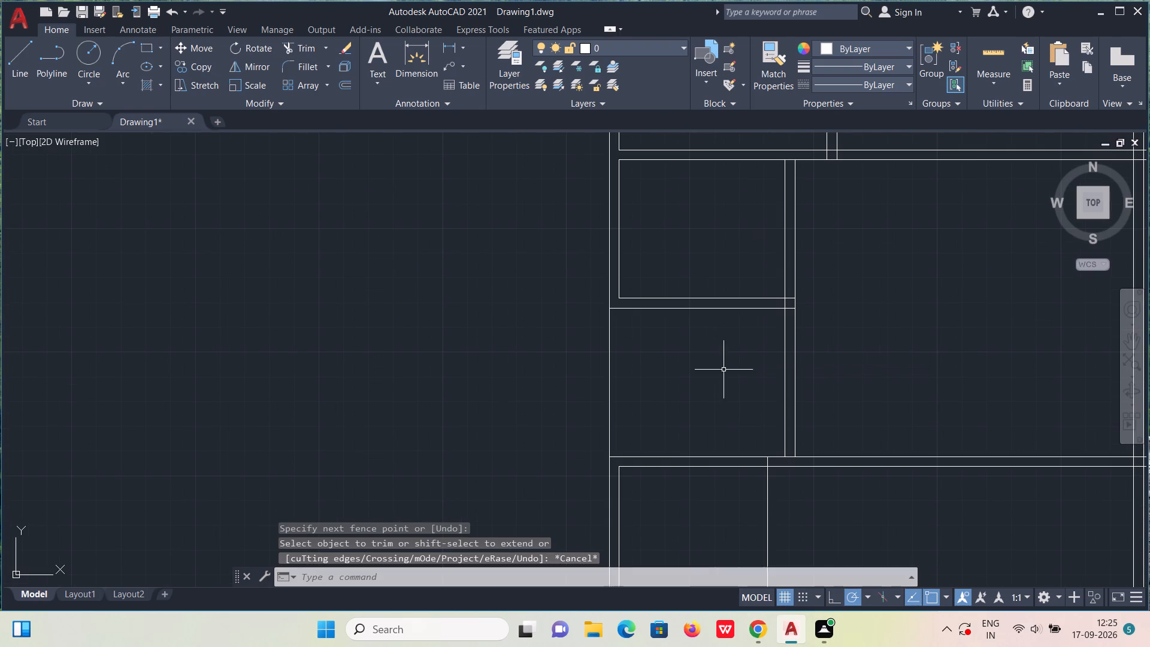
Offset the bottom-left room's inner left wall line 4'7" to the right using the Through option.
{"action": "scroll", "coordinate": [728, 390], "scroll_direction": "down", "scroll_amount": 3}
{"action": "middle_click_drag", "start_coordinate": [734, 441], "coordinate": [736, 439]}
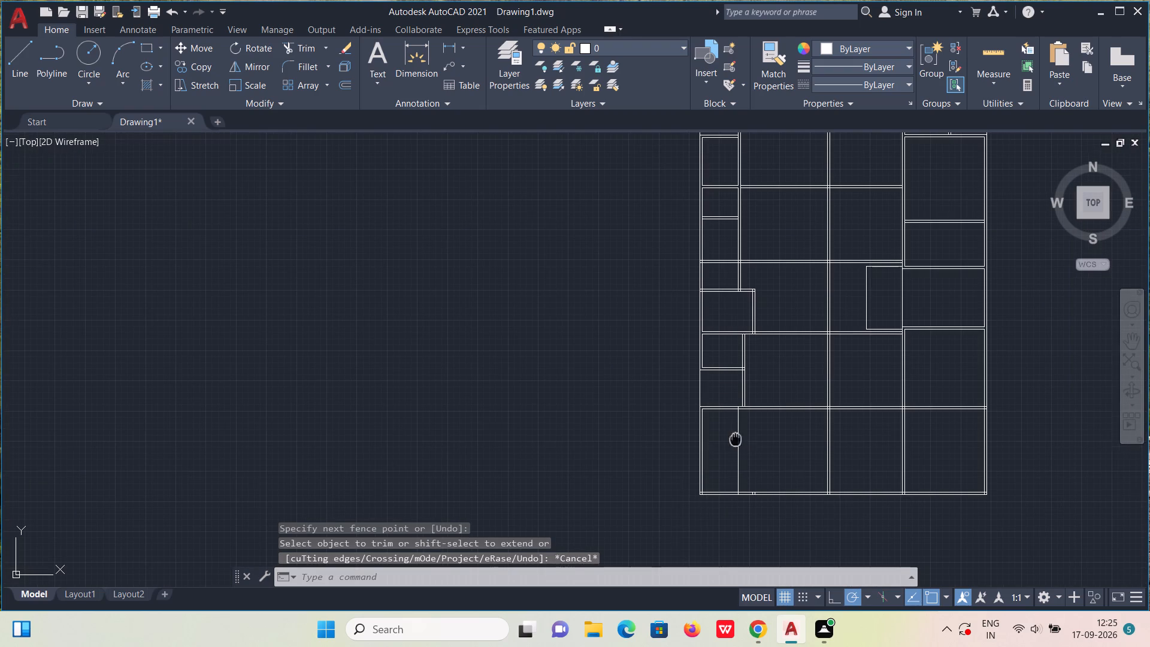
{"action": "middle_click_drag", "start_coordinate": [736, 439], "coordinate": [743, 387]}
{"action": "scroll", "coordinate": [743, 386], "scroll_direction": "up", "scroll_amount": 2}
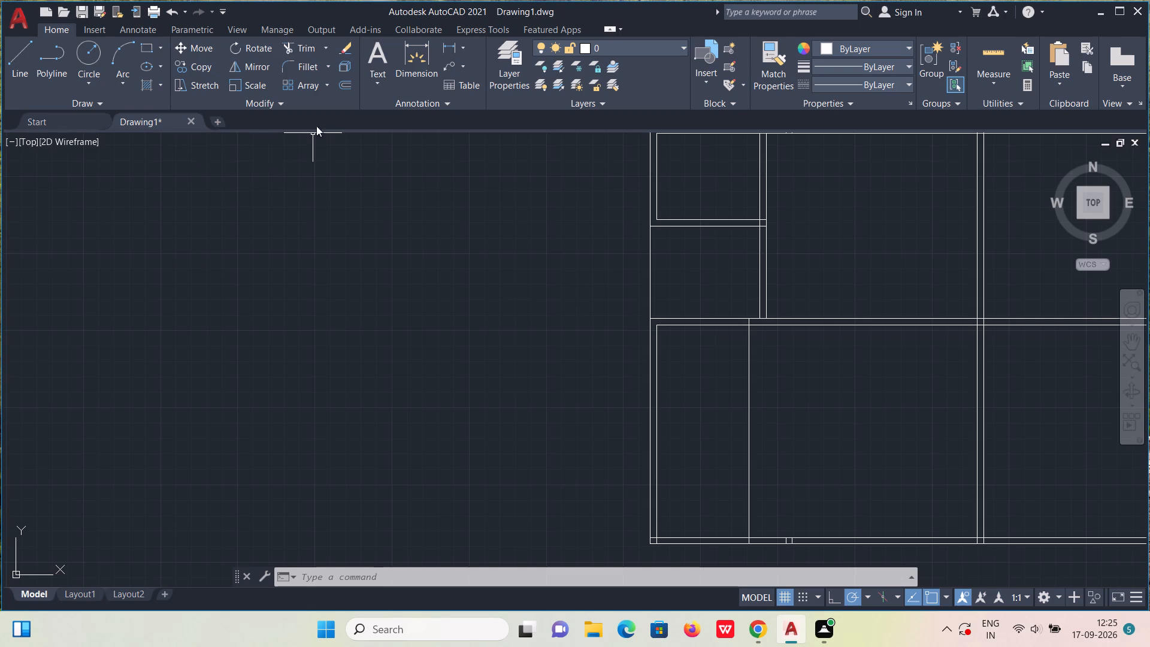
{"action": "left_click", "coordinate": [347, 88]}
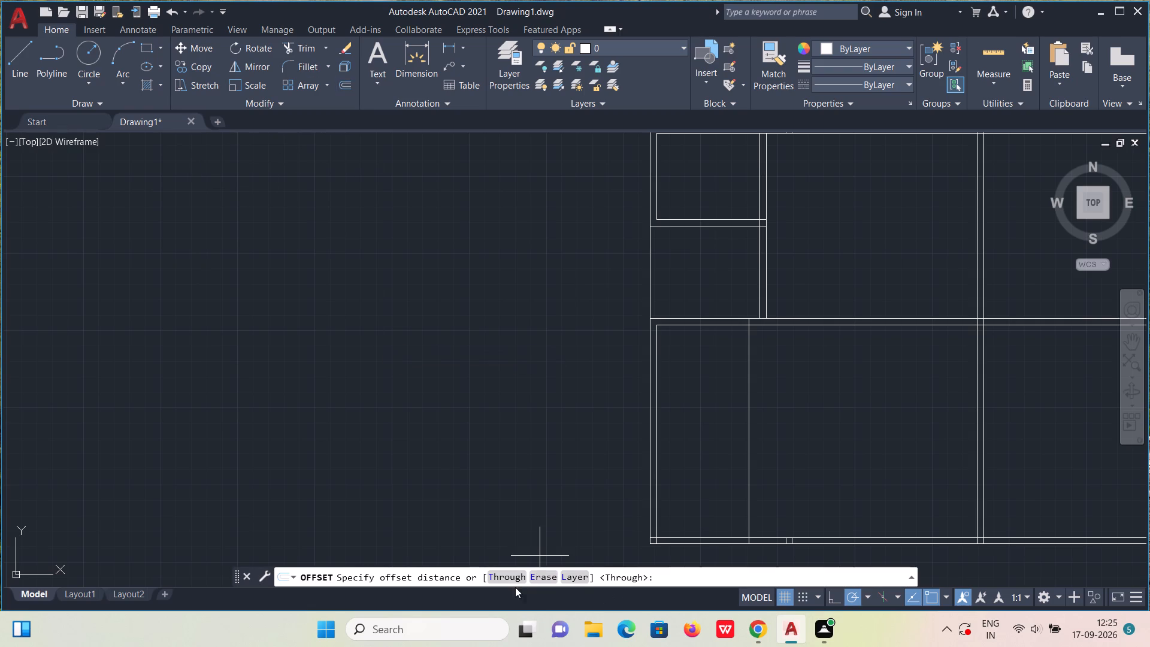
{"action": "left_click", "coordinate": [503, 578]}
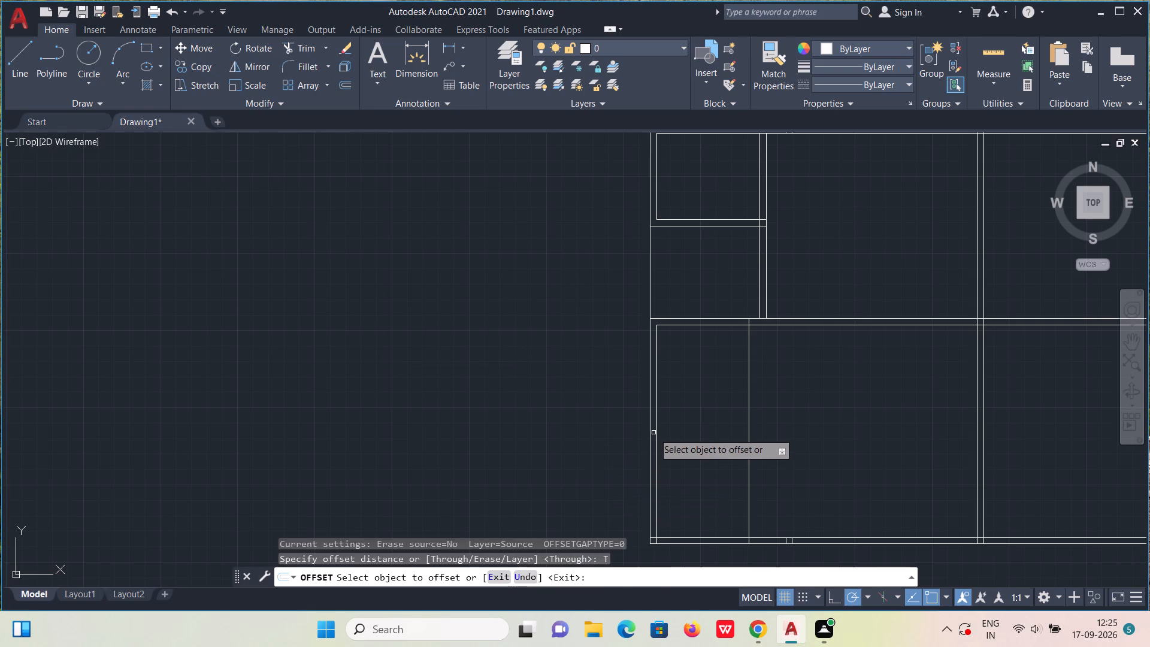
{"action": "left_click", "coordinate": [656, 431]}
{"action": "key", "text": "4"}
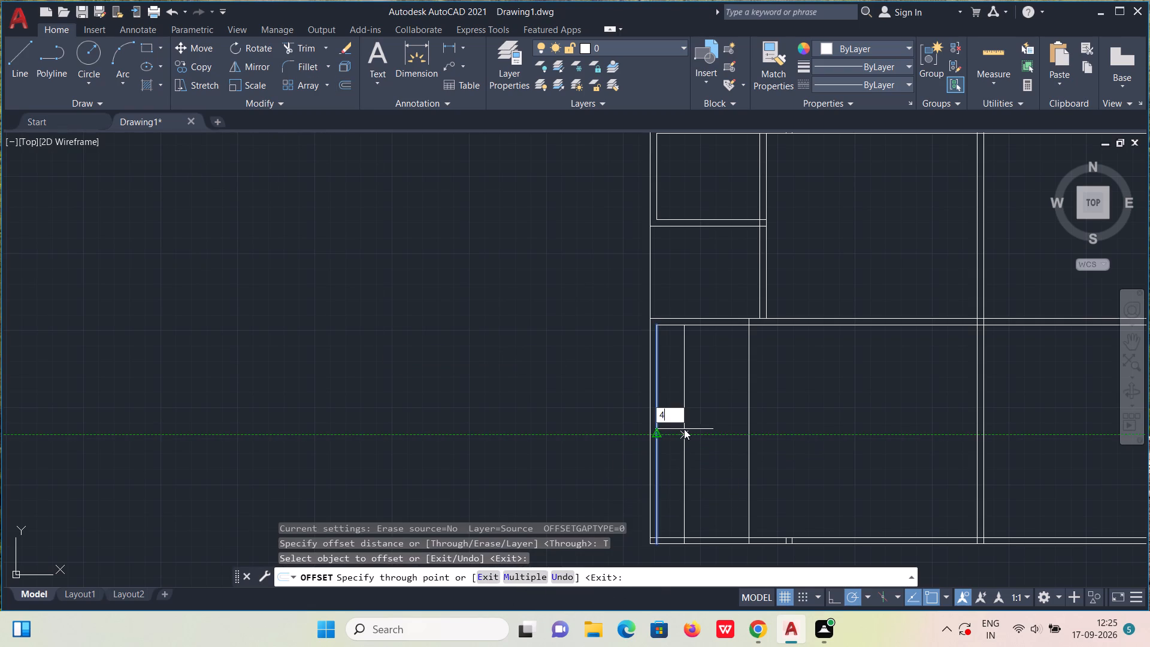
{"action": "type", "text": "'7\""}
{"action": "key", "text": "Return"}
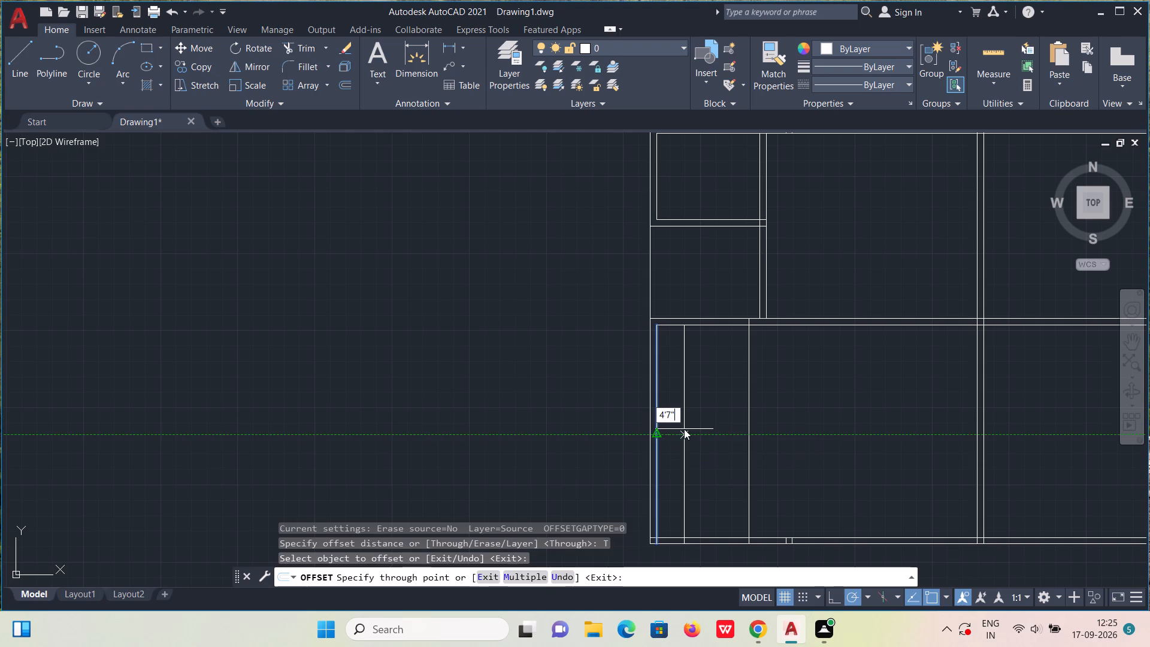
{"action": "scroll", "coordinate": [737, 388], "scroll_direction": "up", "scroll_amount": 3}
{"action": "scroll", "coordinate": [748, 385], "scroll_direction": "down", "scroll_amount": 1}
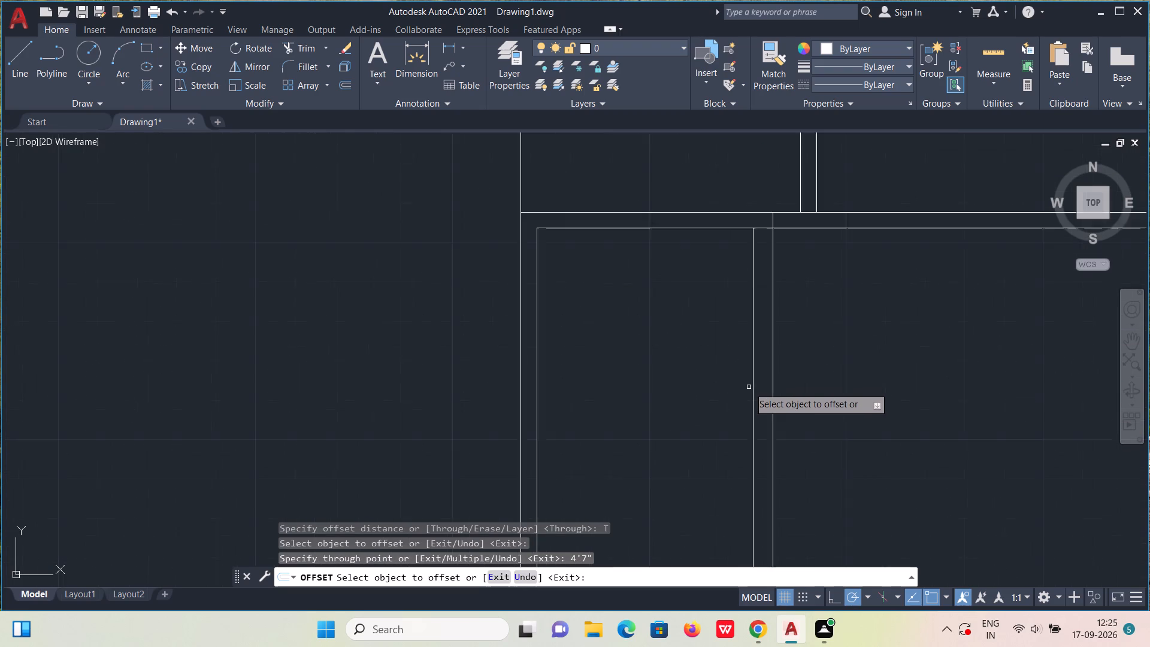
{"action": "scroll", "coordinate": [749, 387], "scroll_direction": "down", "scroll_amount": 2}
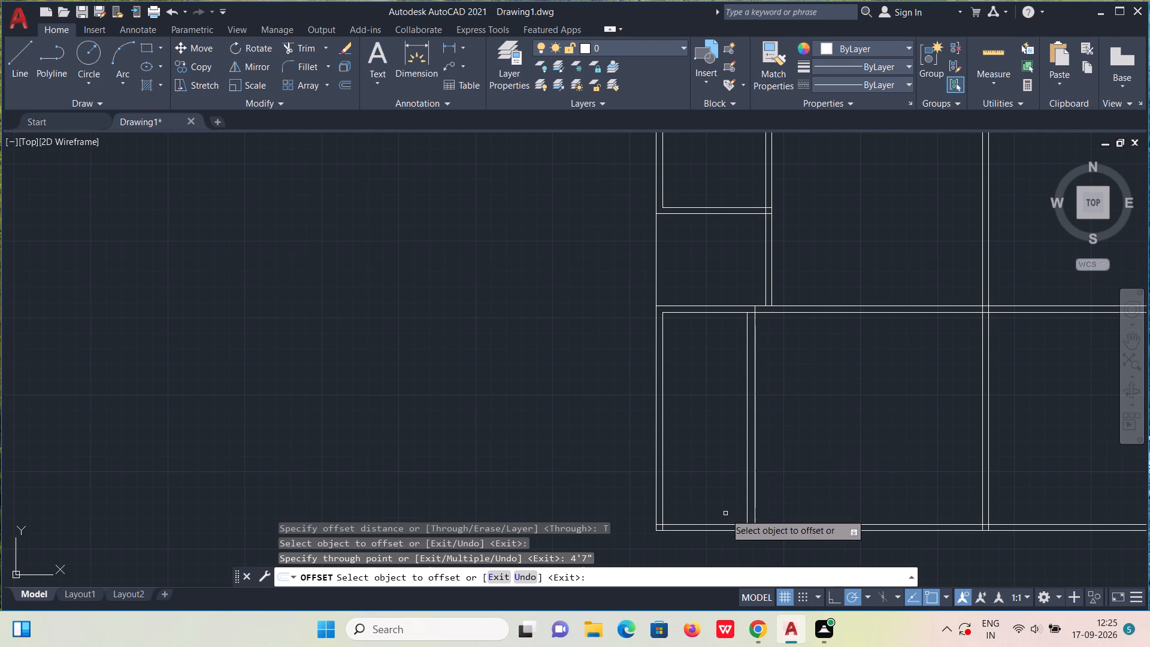
{"action": "key", "text": "Escape"}
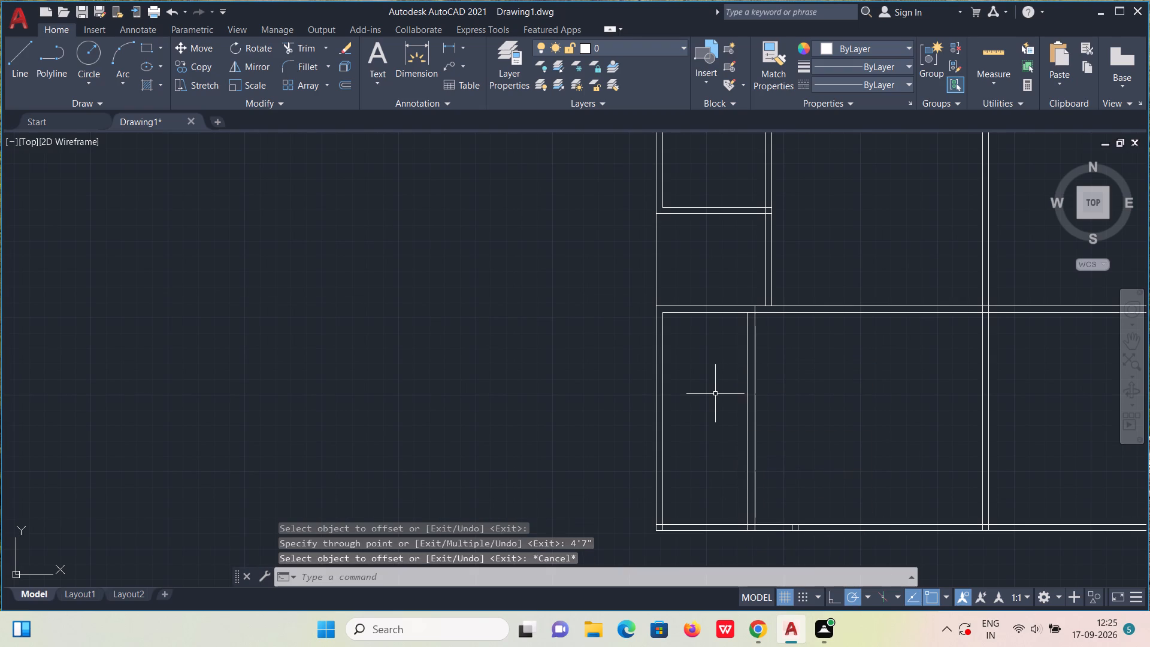
Trim the new partition's two line ends and the two leftover vertical segments inside the bottom wall's thickness.
{"action": "scroll", "coordinate": [717, 382], "scroll_direction": "down", "scroll_amount": 1}
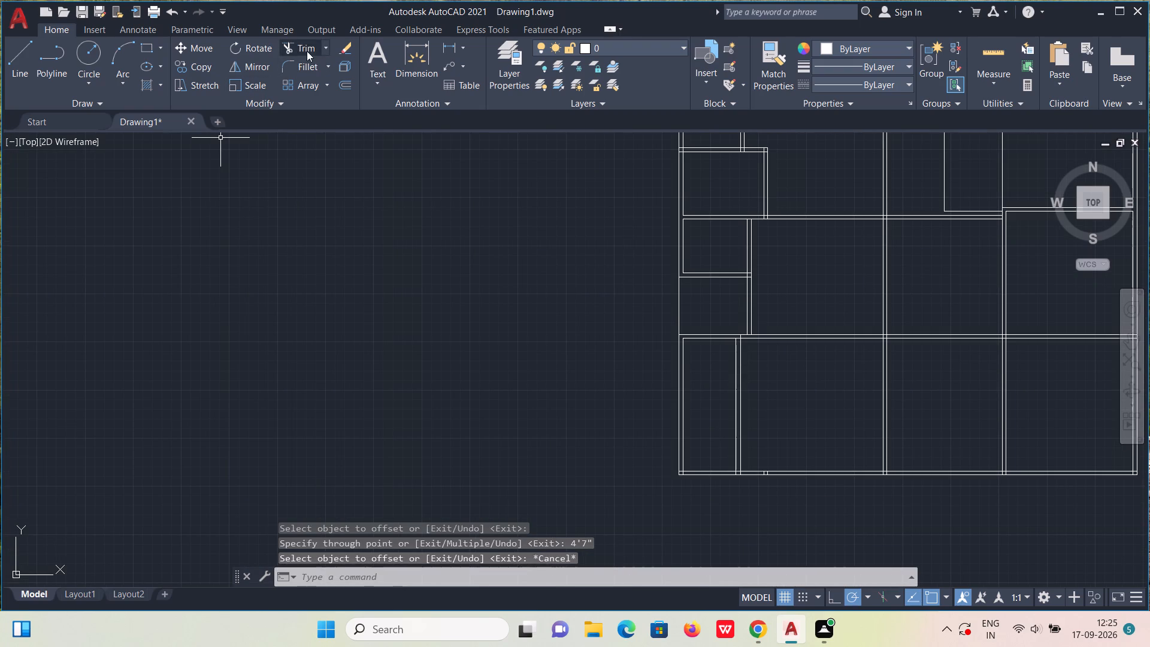
{"action": "left_click", "coordinate": [306, 50]}
{"action": "scroll", "coordinate": [701, 436], "scroll_direction": "up", "scroll_amount": 3}
{"action": "middle_click_drag", "start_coordinate": [784, 483], "coordinate": [456, 264]}
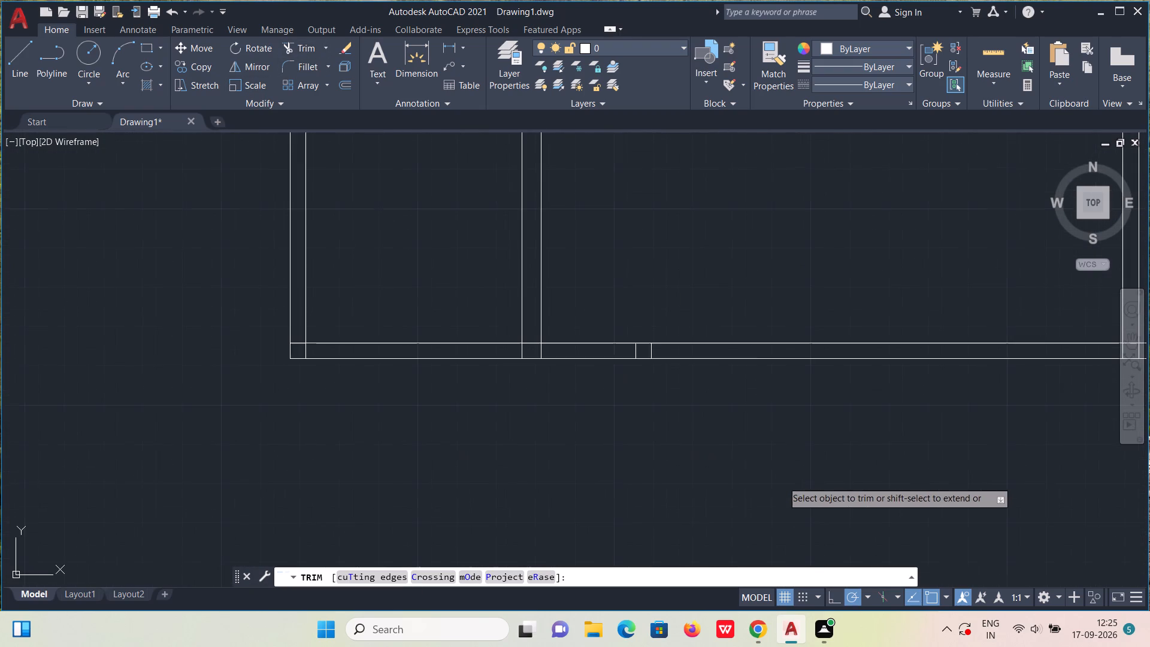
{"action": "scroll", "coordinate": [536, 342], "scroll_direction": "up", "scroll_amount": 1}
{"action": "left_click_drag", "start_coordinate": [503, 353], "coordinate": [556, 350]}
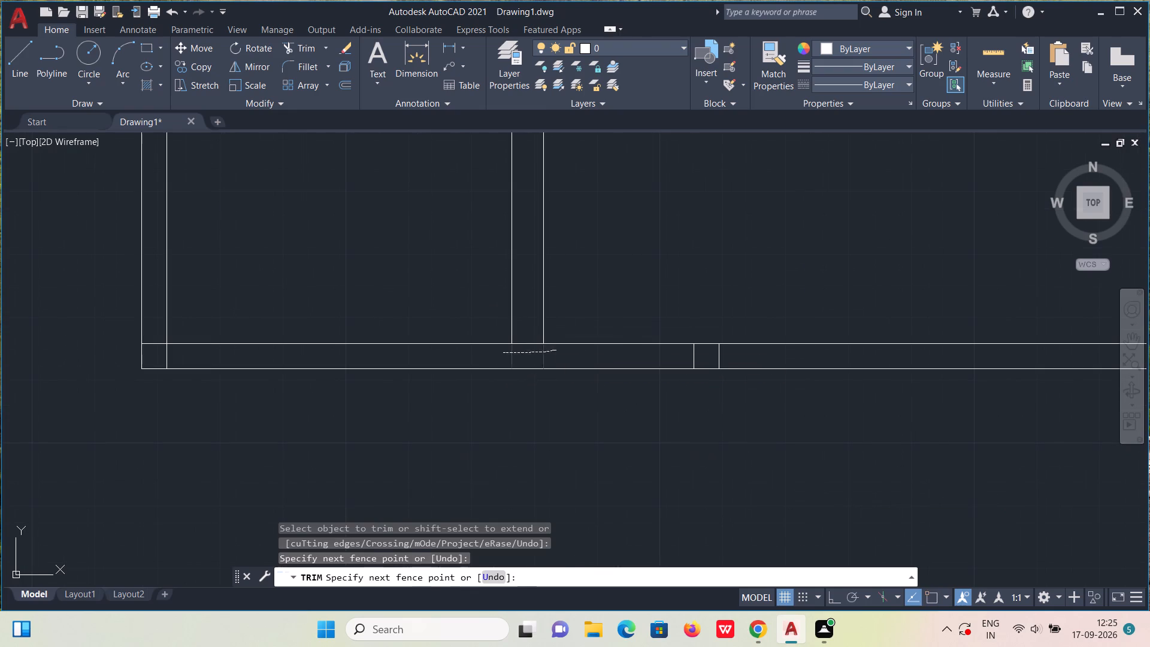
{"action": "left_click_drag", "start_coordinate": [683, 362], "coordinate": [729, 358]}
{"action": "left_click_drag", "start_coordinate": [729, 358], "coordinate": [730, 358]}
Trim the bottom wall's inner line between the partition's edges and the overlapping inner lines at the plan's bottom-left corner.
{"action": "left_click", "coordinate": [517, 341]}
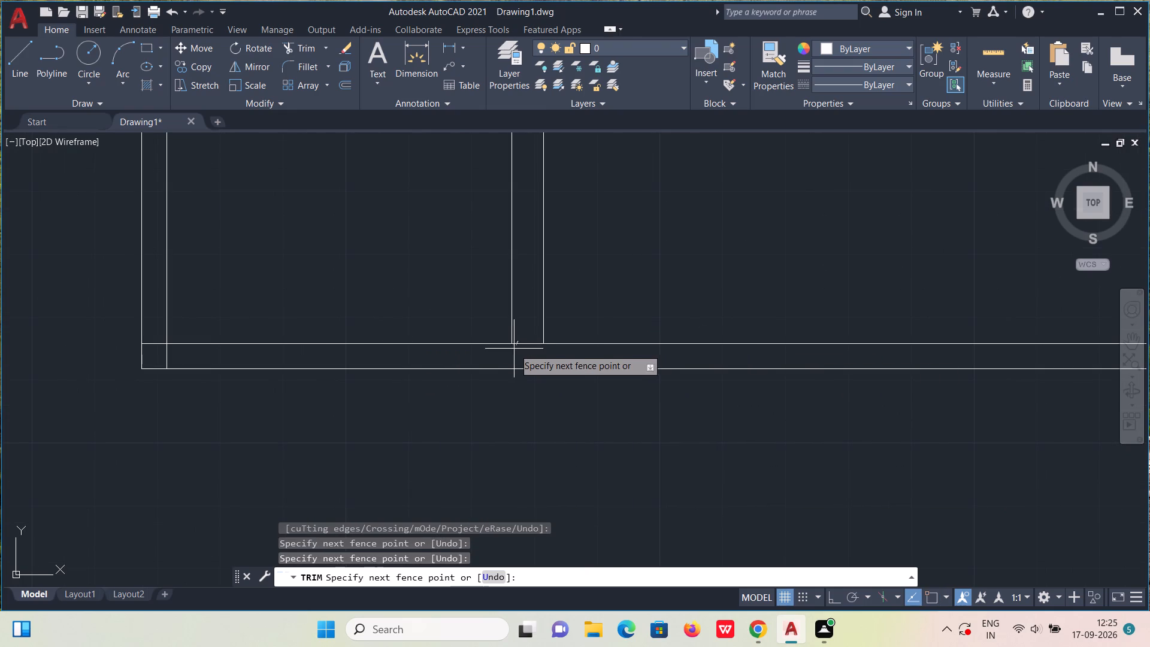
{"action": "scroll", "coordinate": [507, 355], "scroll_direction": "down", "scroll_amount": 1}
{"action": "left_click", "coordinate": [510, 350]}
{"action": "scroll", "coordinate": [510, 350], "scroll_direction": "down", "scroll_amount": 2}
{"action": "middle_click_drag", "start_coordinate": [426, 353], "coordinate": [463, 344]}
{"action": "scroll", "coordinate": [462, 344], "scroll_direction": "up", "scroll_amount": 5}
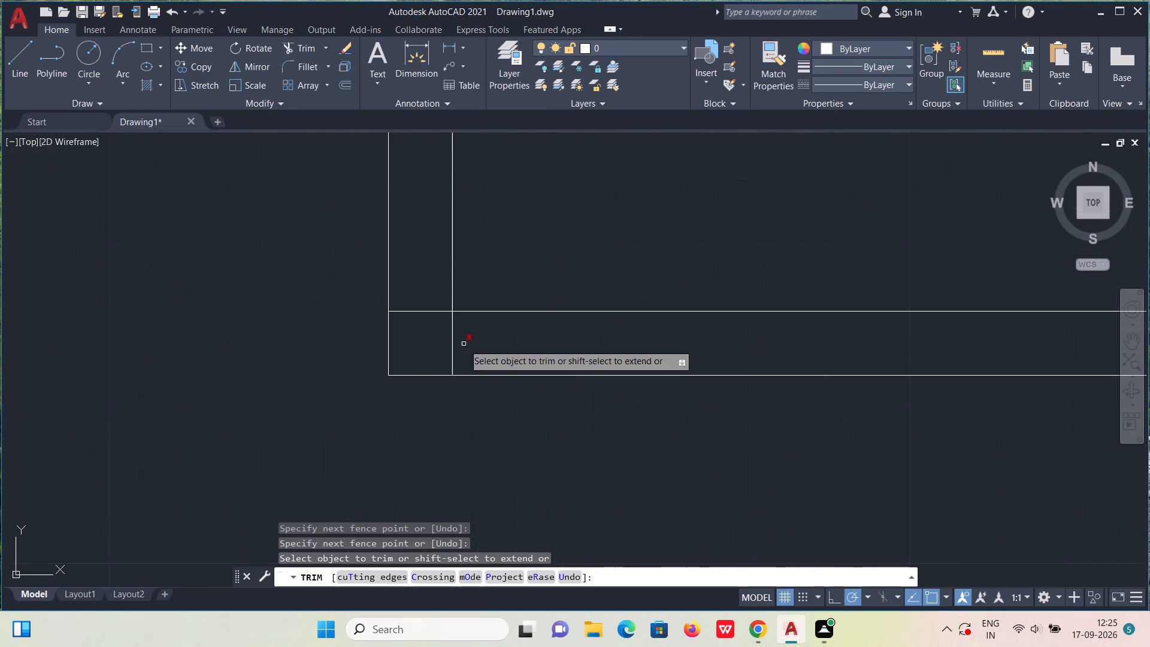
{"action": "left_click_drag", "start_coordinate": [414, 295], "coordinate": [479, 354]}
{"action": "scroll", "coordinate": [480, 354], "scroll_direction": "down", "scroll_amount": 4}
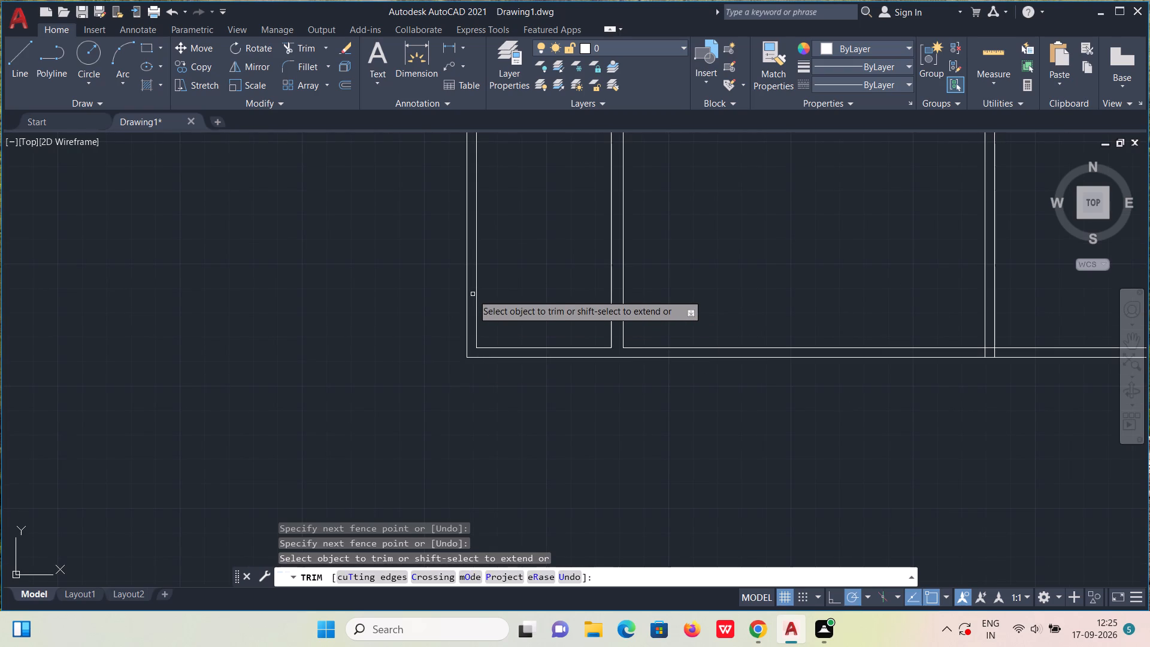
{"action": "scroll", "coordinate": [482, 295], "scroll_direction": "down", "scroll_amount": 2}
{"action": "middle_click_drag", "start_coordinate": [482, 295], "coordinate": [482, 301]}
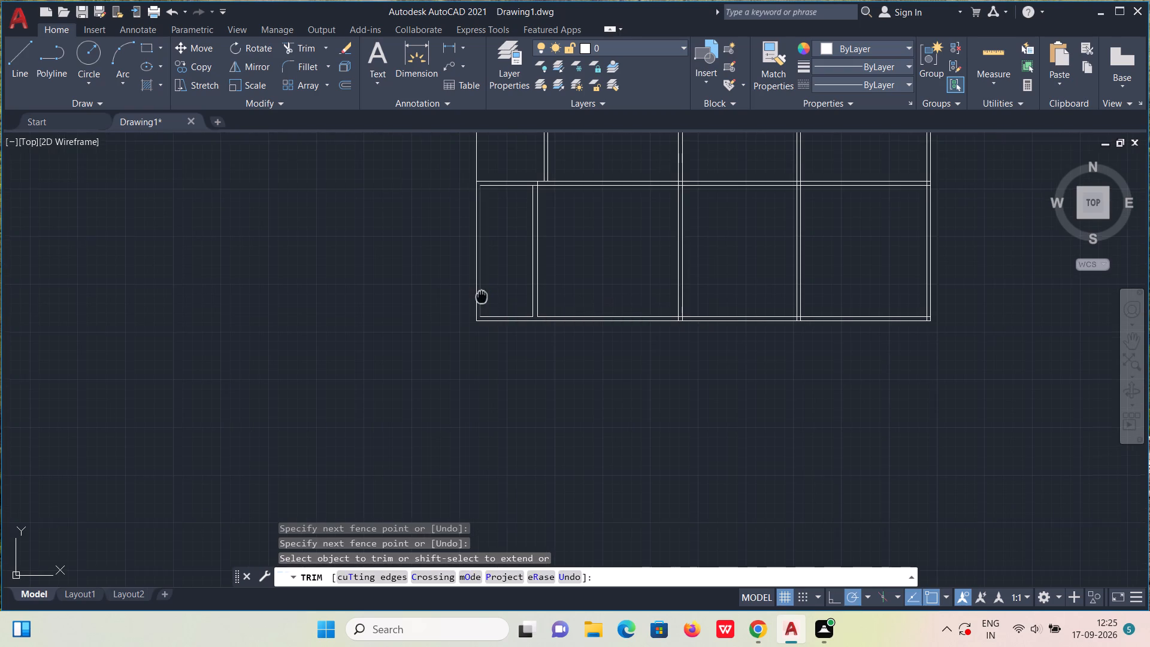
Measure the upper small compartment in the left column, just above the horizontal partition between the two small compartments.
{"action": "middle_click_drag", "start_coordinate": [482, 301], "coordinate": [517, 362]}
{"action": "middle_click_drag", "start_coordinate": [535, 299], "coordinate": [540, 474]}
{"action": "scroll", "coordinate": [540, 474], "scroll_direction": "up", "scroll_amount": 1}
{"action": "scroll", "coordinate": [543, 473], "scroll_direction": "down", "scroll_amount": 1}
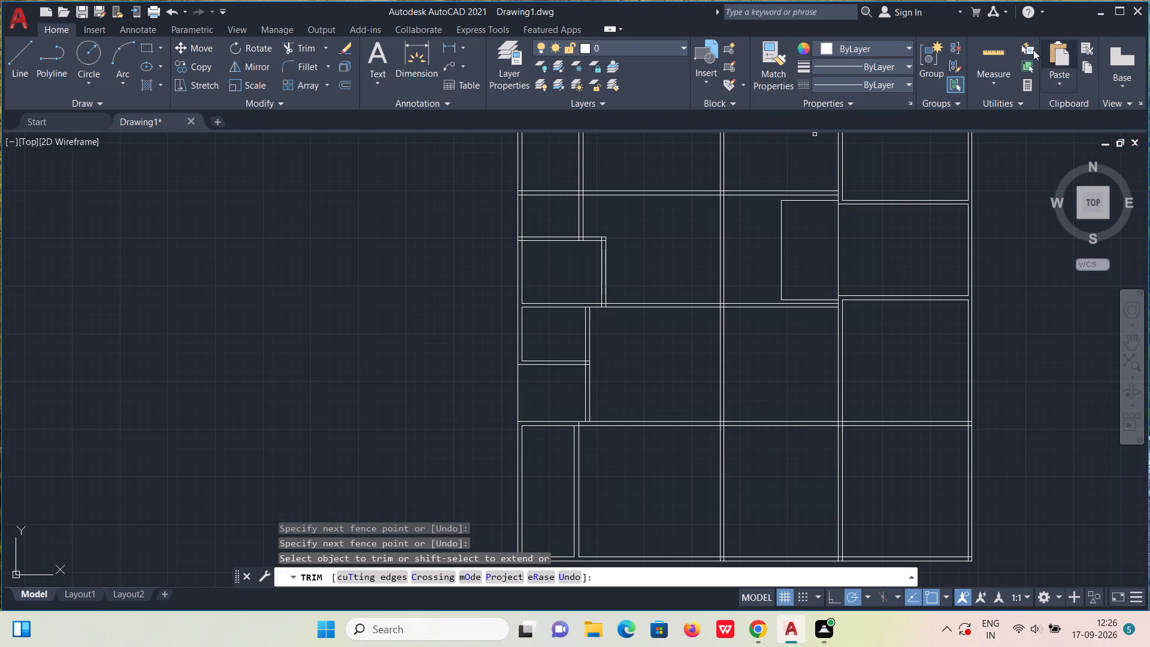
{"action": "left_click", "coordinate": [995, 59]}
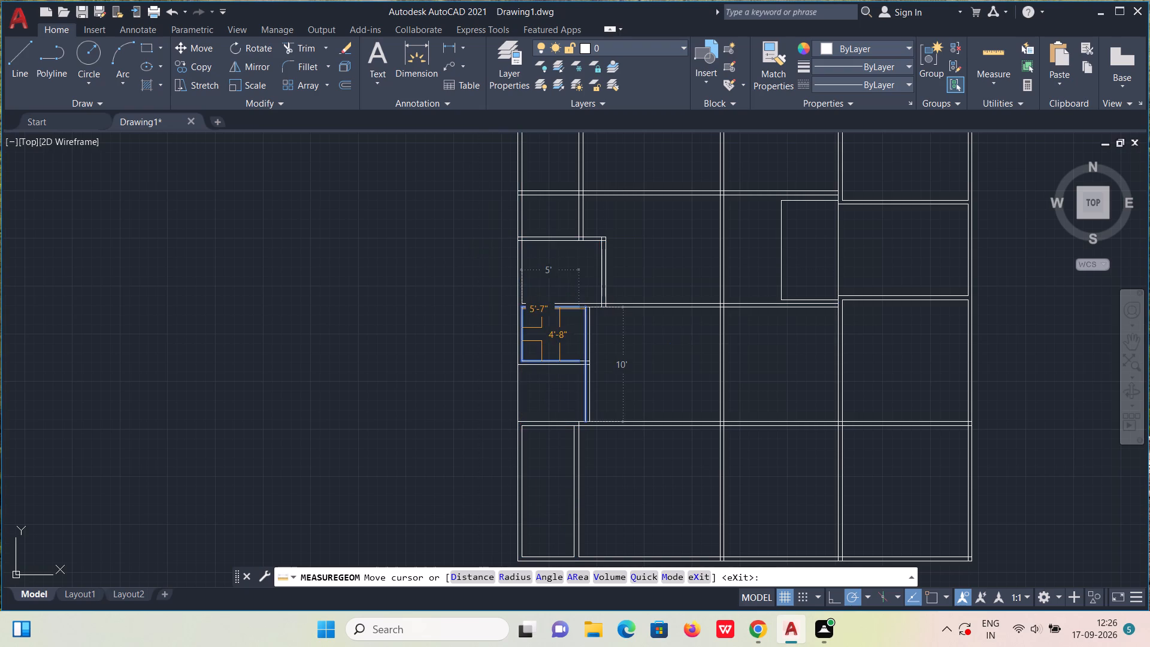
{"action": "scroll", "coordinate": [554, 476], "scroll_direction": "up", "scroll_amount": 1}
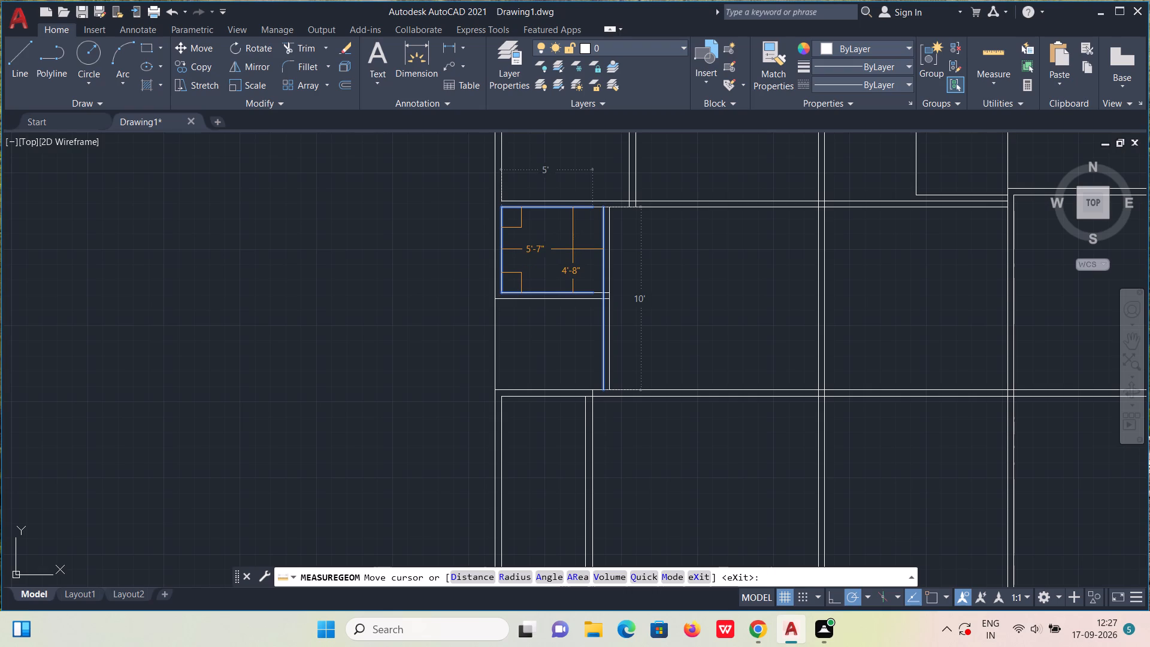
{"action": "key", "text": "Escape"}
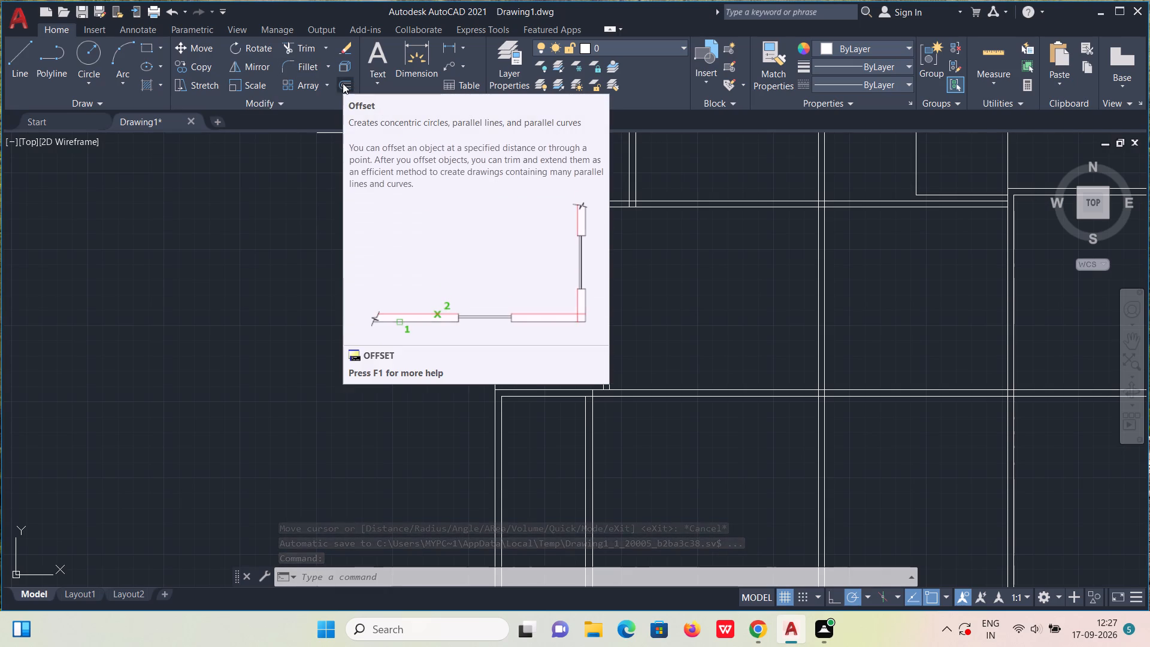
Offset the upper compartment's inner left wall line through the bottom-left room's partition edge, and offset the new line 4" to the right.
{"action": "left_click", "coordinate": [343, 83]}
{"action": "left_click", "coordinate": [493, 582]}
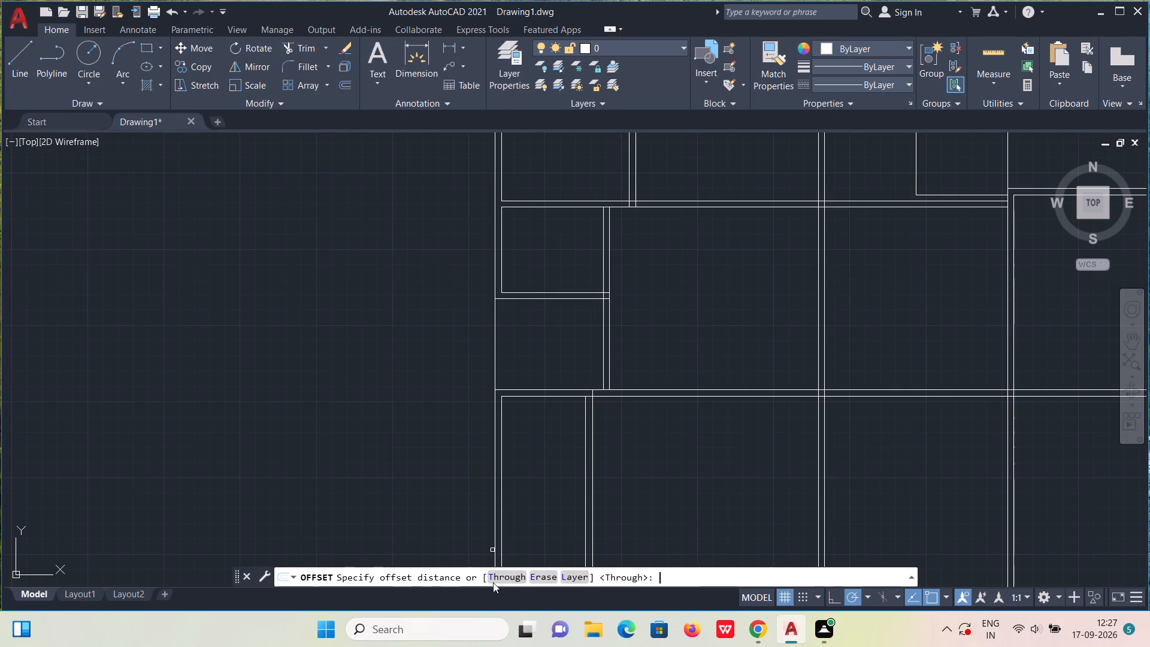
{"action": "left_click", "coordinate": [501, 253]}
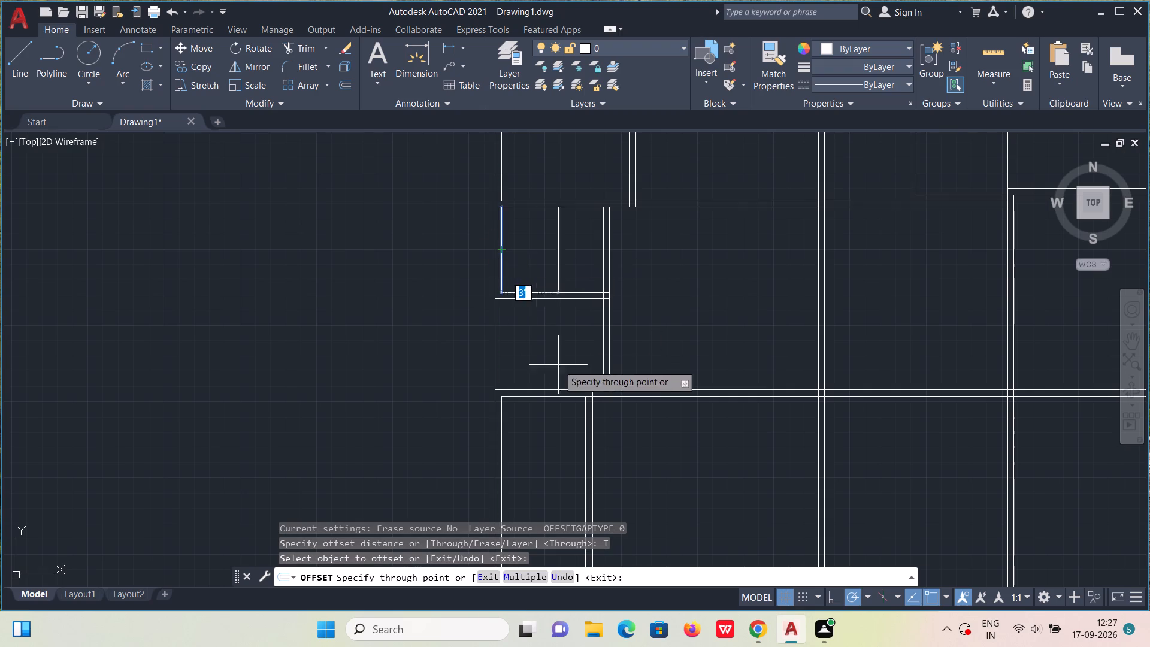
{"action": "left_click", "coordinate": [585, 397]}
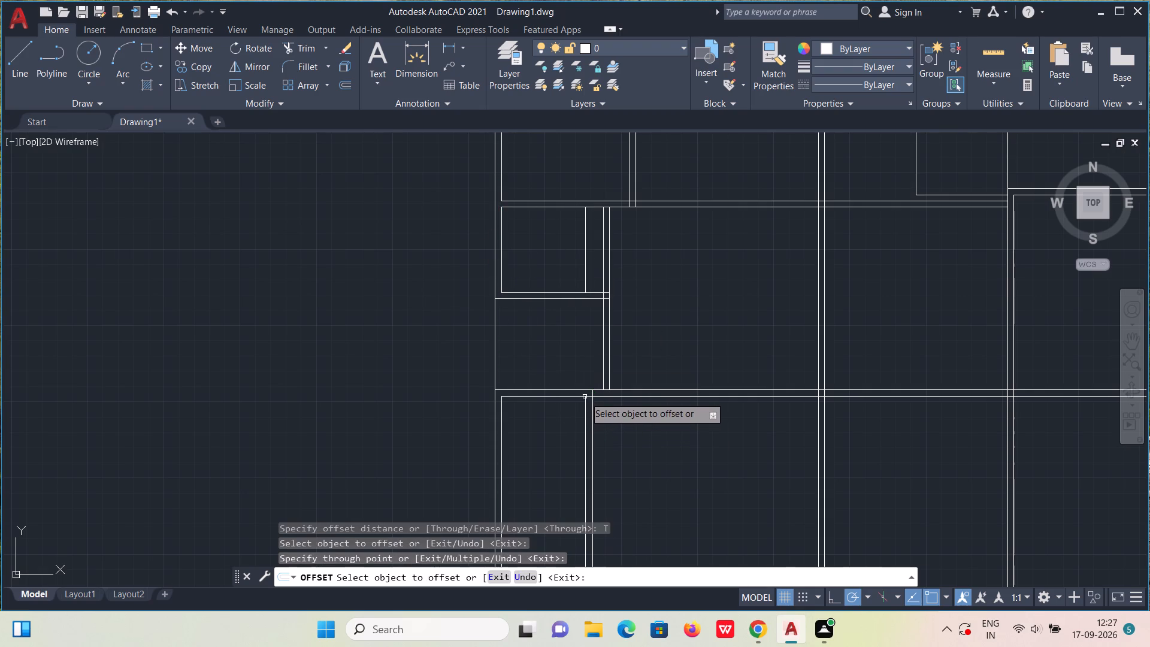
{"action": "left_click", "coordinate": [586, 253]}
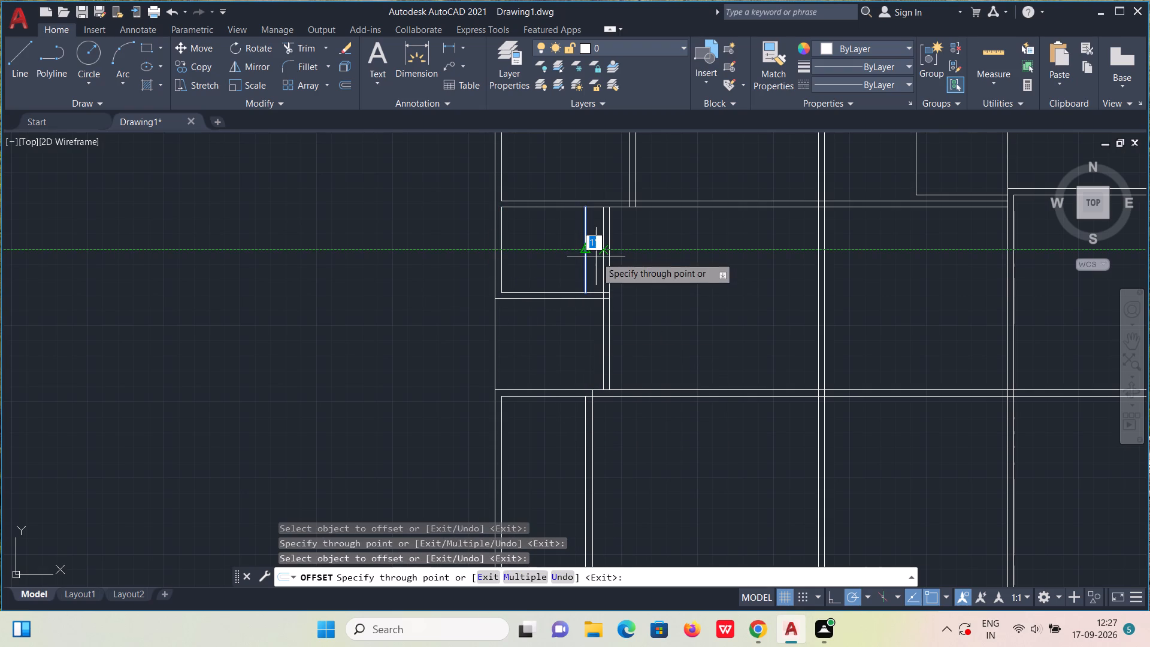
{"action": "type", "text": "4\""}
{"action": "key", "text": "Return"}
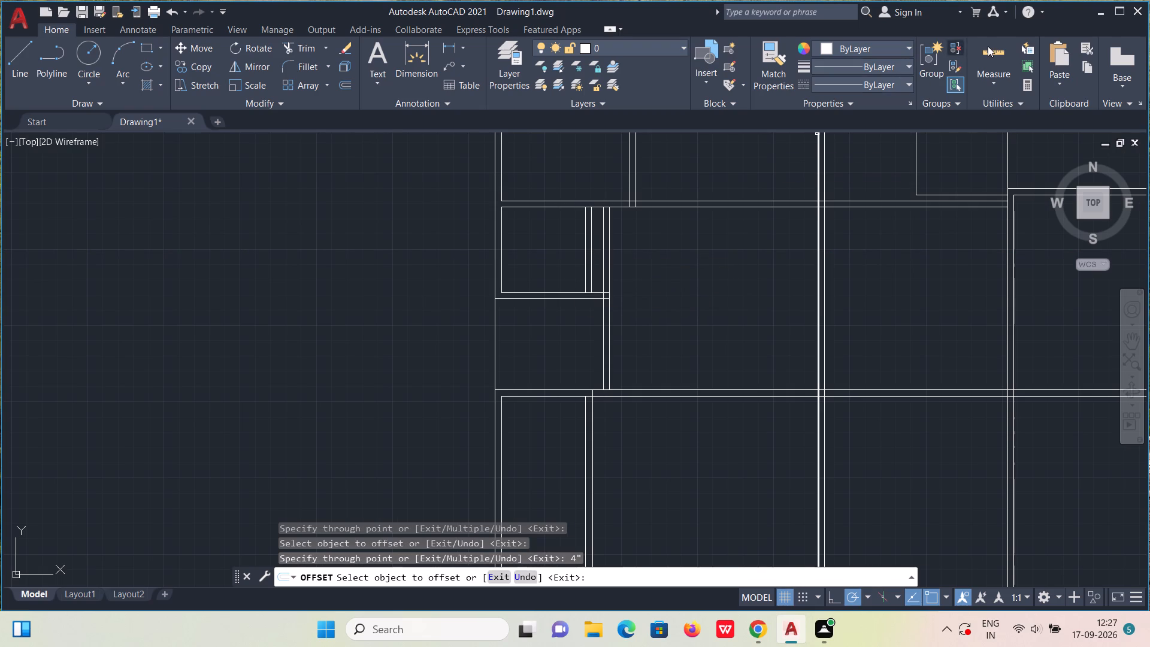
Measure the upper compartment between the left wall and the new vertical partition.
{"action": "left_click", "coordinate": [988, 46]}
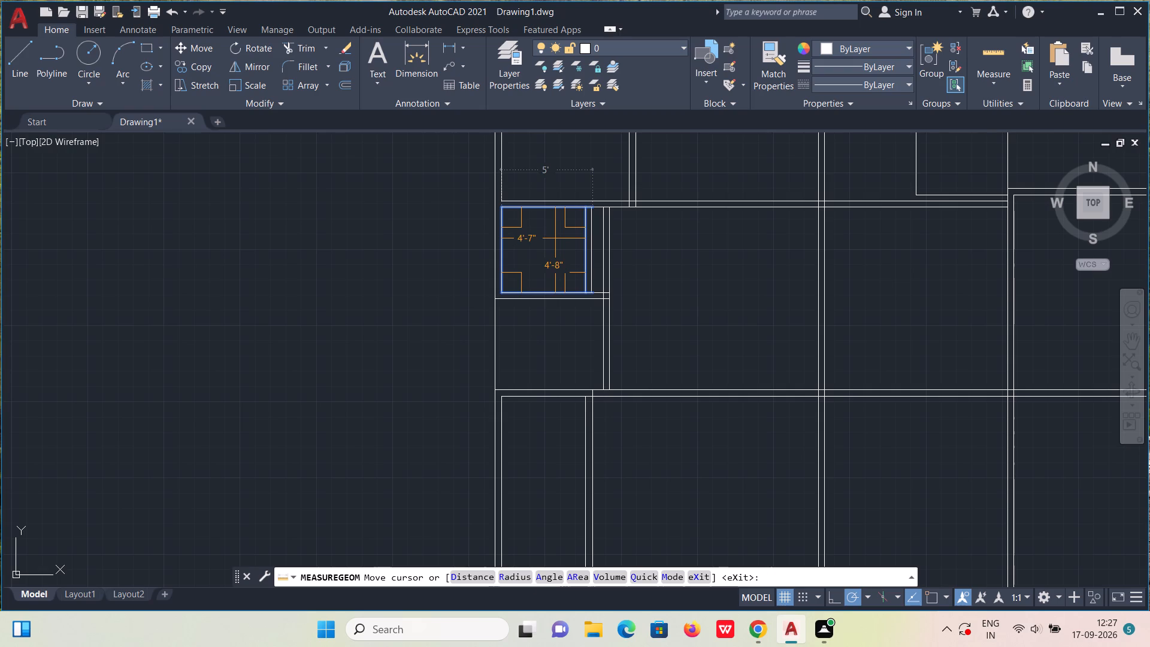
{"action": "key", "text": "Escape"}
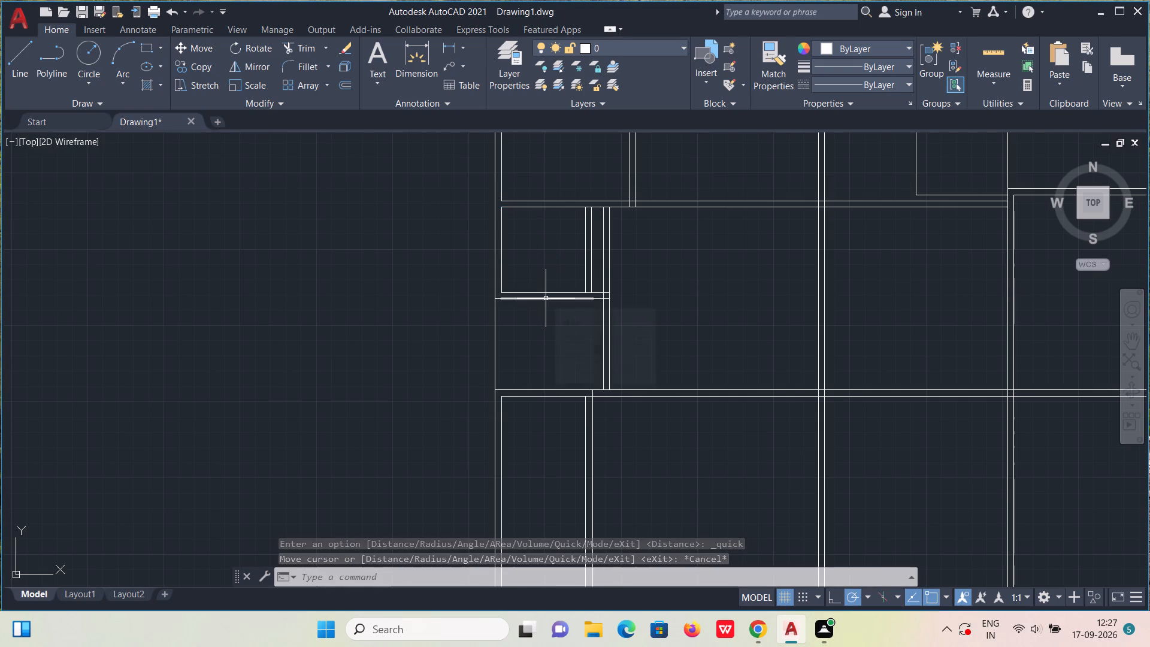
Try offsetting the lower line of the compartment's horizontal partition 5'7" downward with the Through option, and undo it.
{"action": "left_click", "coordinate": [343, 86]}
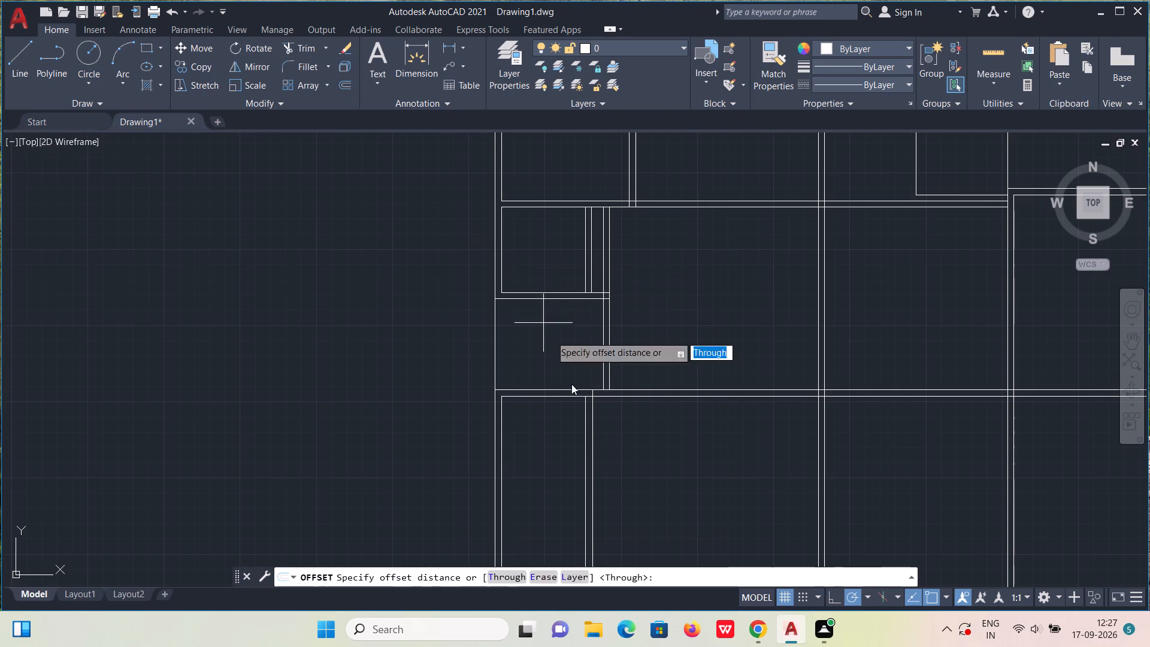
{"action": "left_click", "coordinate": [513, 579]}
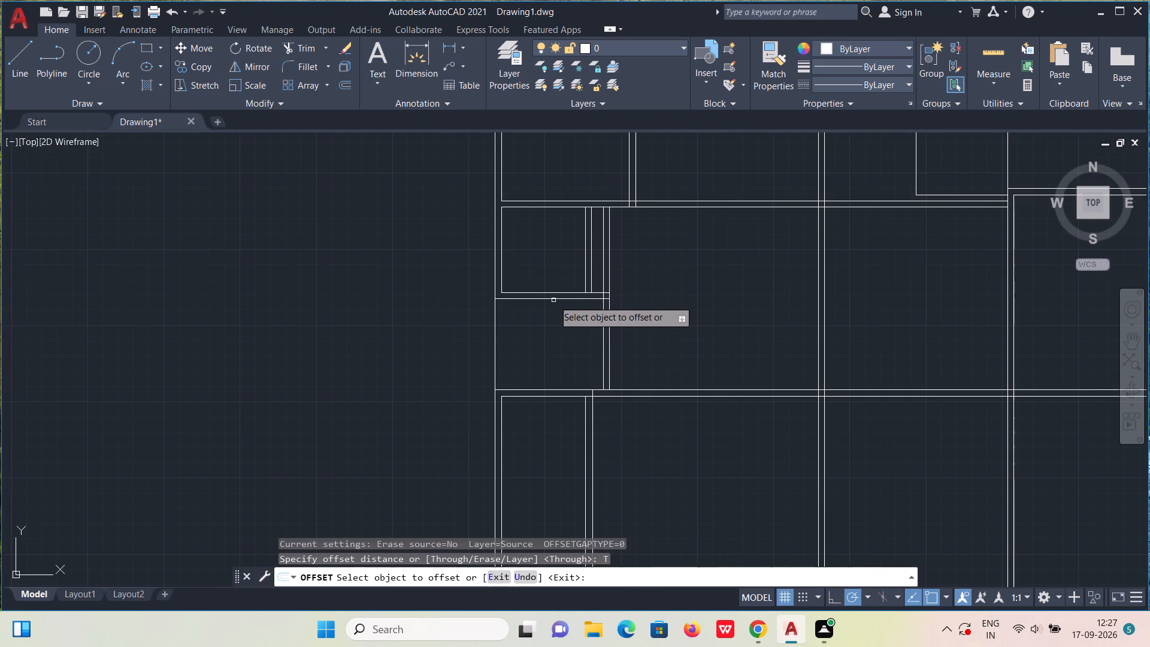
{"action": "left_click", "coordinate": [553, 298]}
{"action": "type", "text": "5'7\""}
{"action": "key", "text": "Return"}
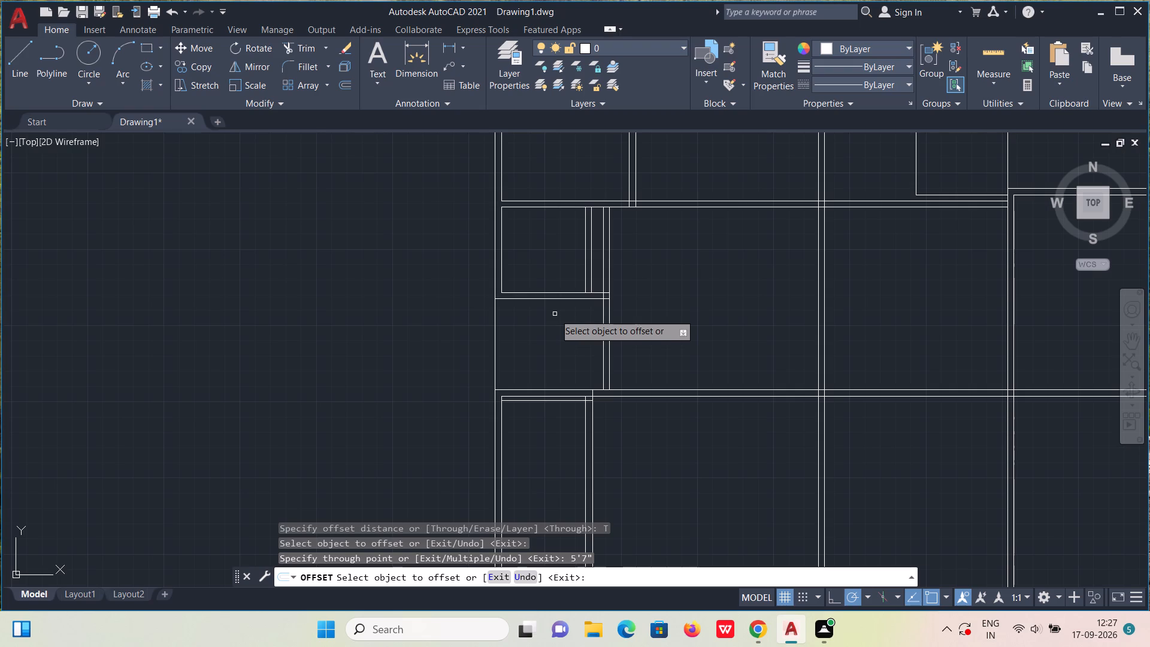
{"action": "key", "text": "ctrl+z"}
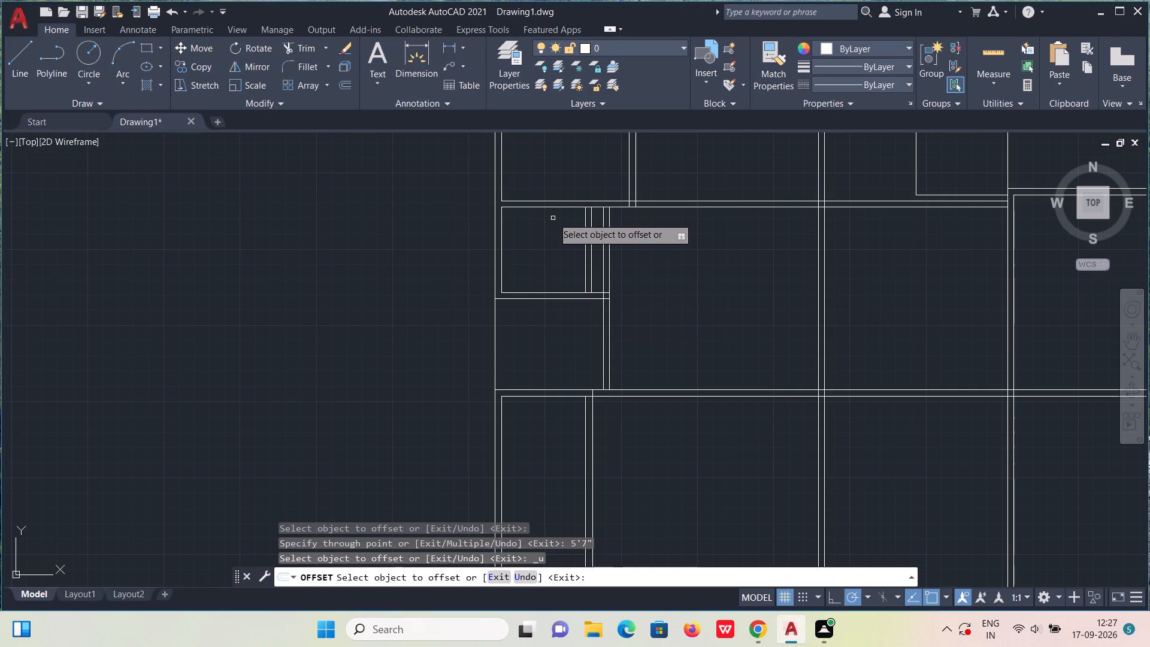
Offset the upper compartment's top inner line 5'7" downward, and offset the resulting line another 4" down for the wall thickness.
{"action": "left_click", "coordinate": [553, 207]}
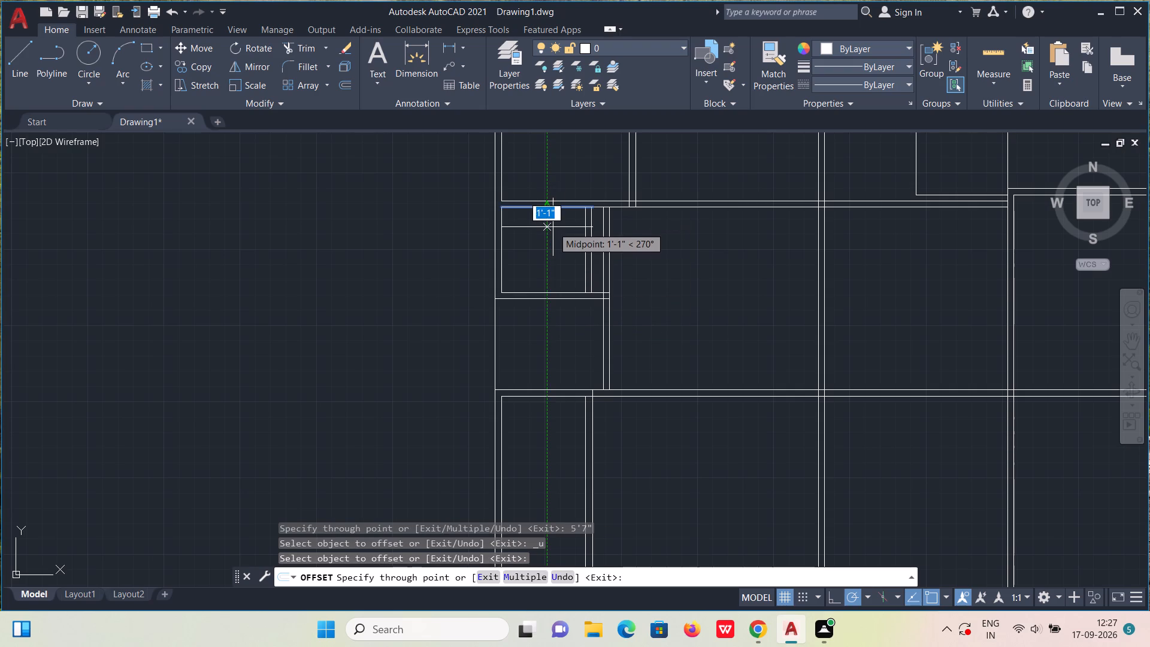
{"action": "type", "text": "5'7"}
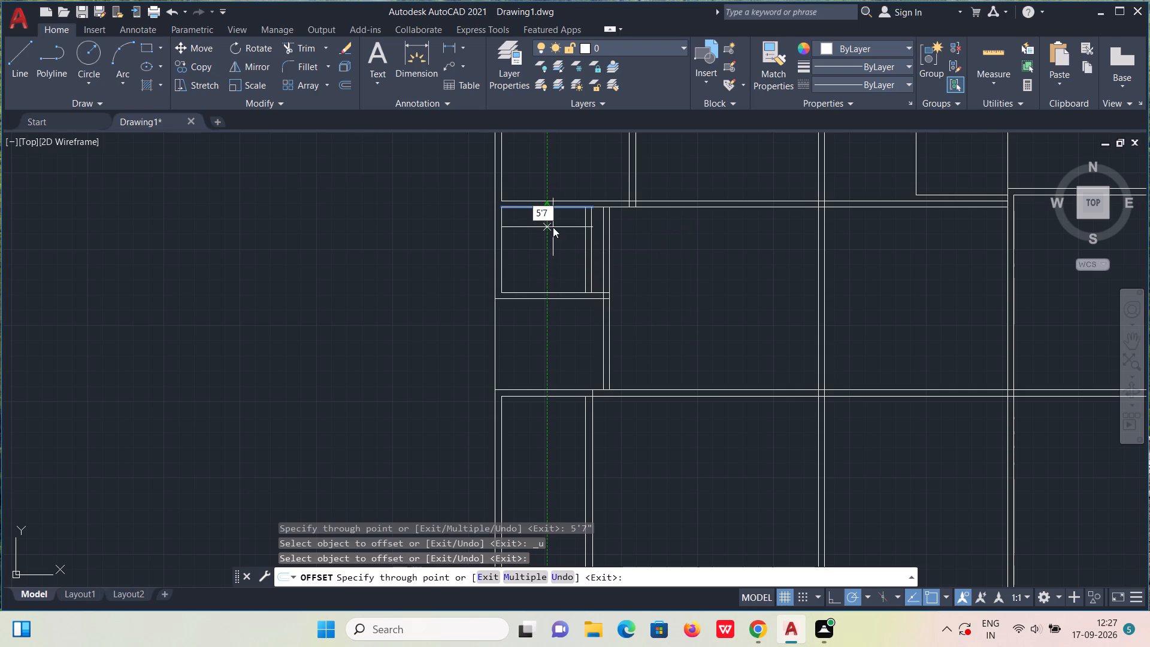
{"action": "key", "text": "shift+quotedbl"}
{"action": "key", "text": "Return"}
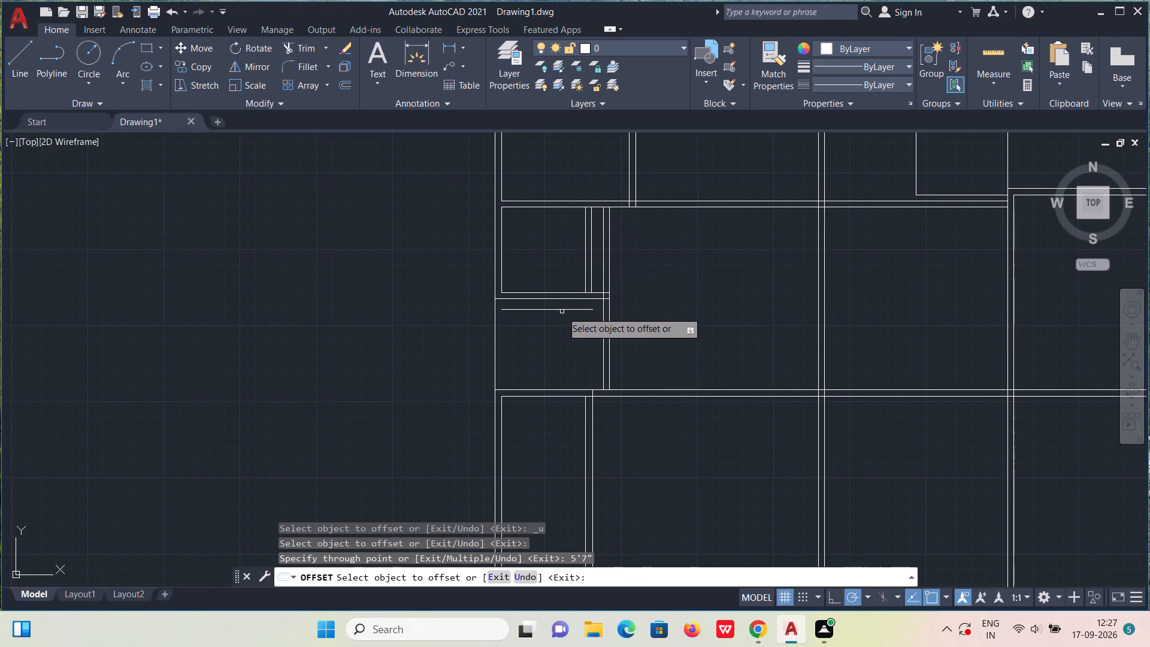
{"action": "left_click", "coordinate": [562, 309]}
{"action": "type", "text": "4\""}
{"action": "key", "text": "Return"}
{"action": "scroll", "coordinate": [561, 314], "scroll_direction": "up", "scroll_amount": 1}
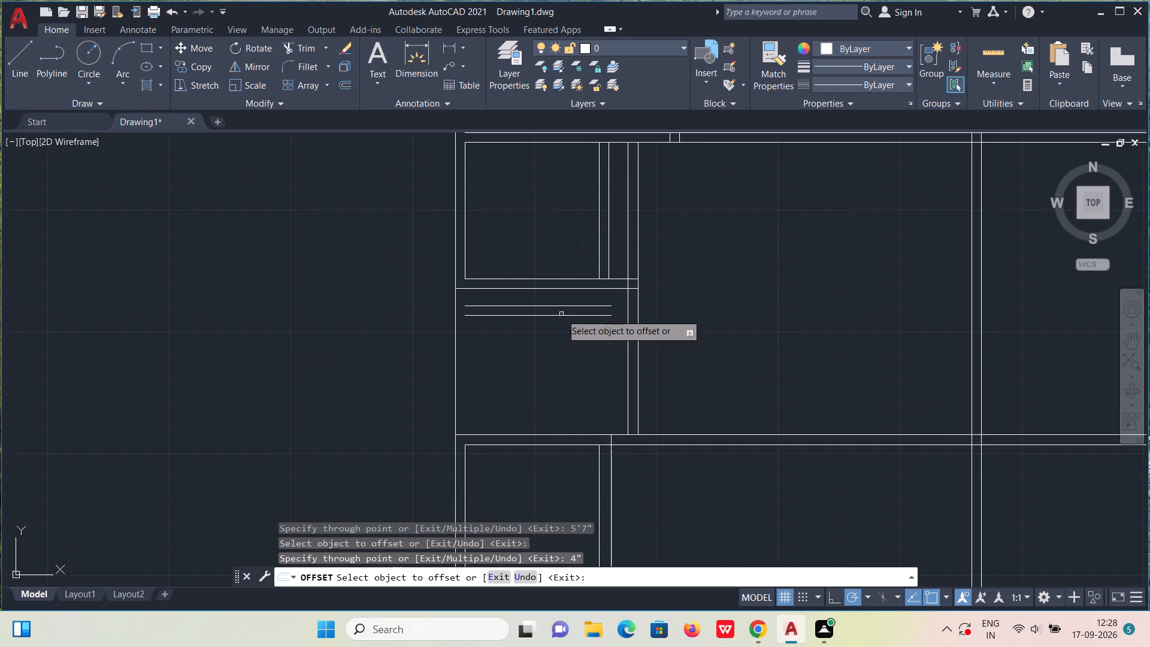
{"action": "key", "text": "Escape"}
Draw lines continuing both edges of the new vertical partition down 1'-3" to the lower offset line, joined by a 4" segment.
{"action": "key", "text": "l"}
{"action": "key", "text": "Return"}
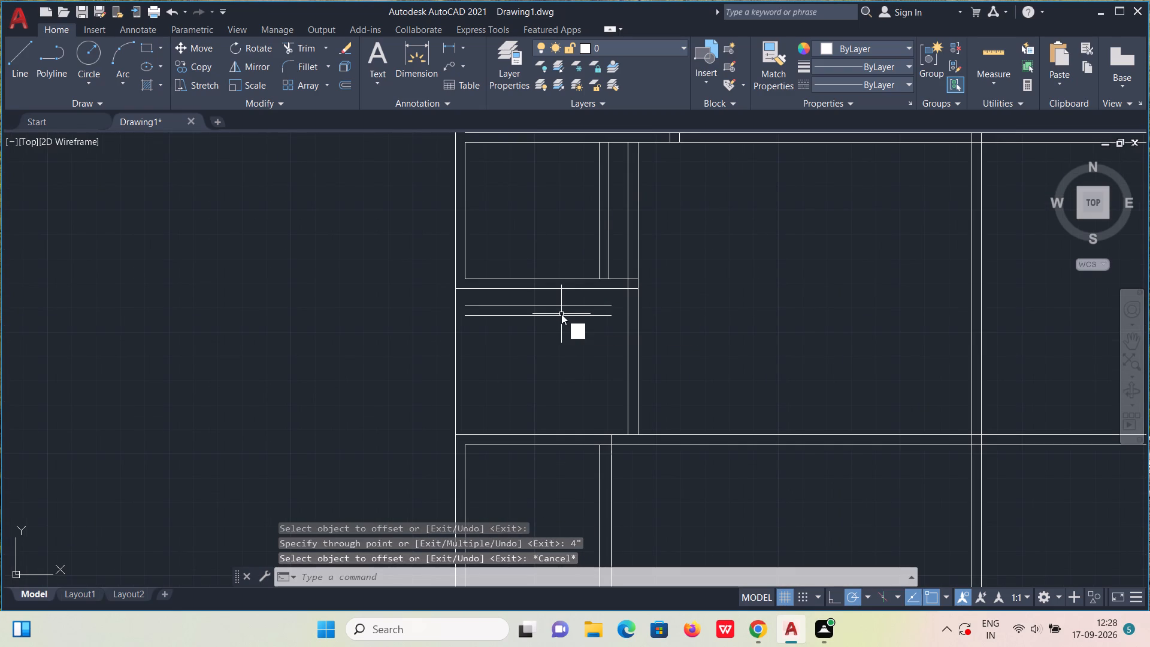
{"action": "left_click", "coordinate": [598, 277]}
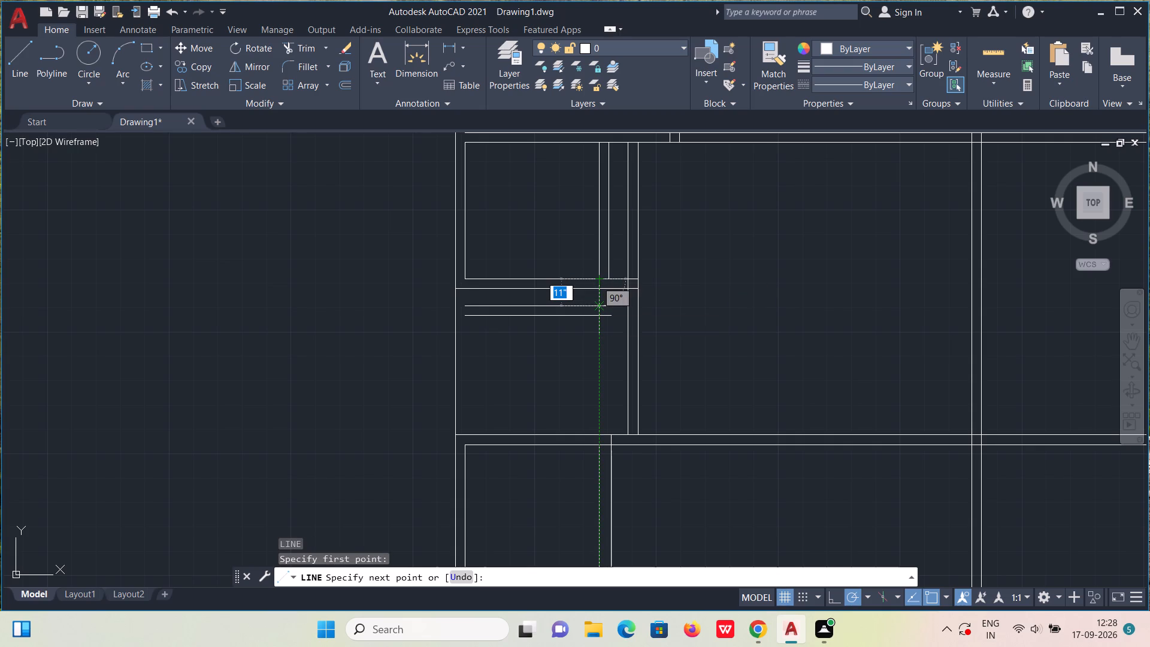
{"action": "scroll", "coordinate": [600, 310], "scroll_direction": "up", "scroll_amount": 3}
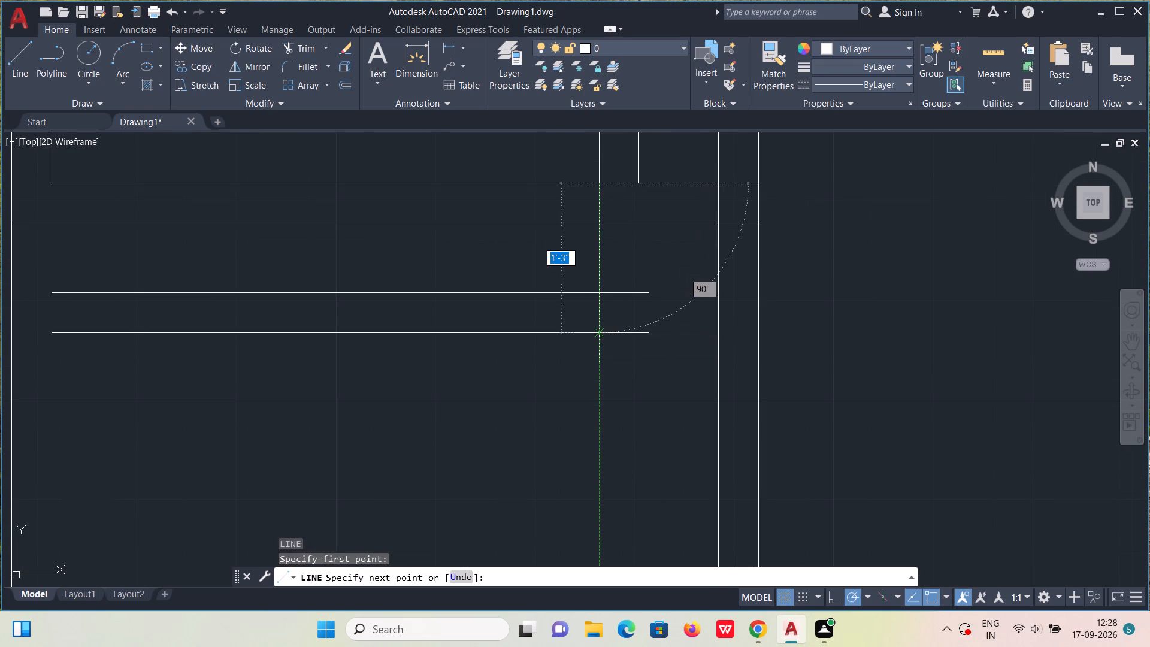
{"action": "left_click", "coordinate": [598, 334]}
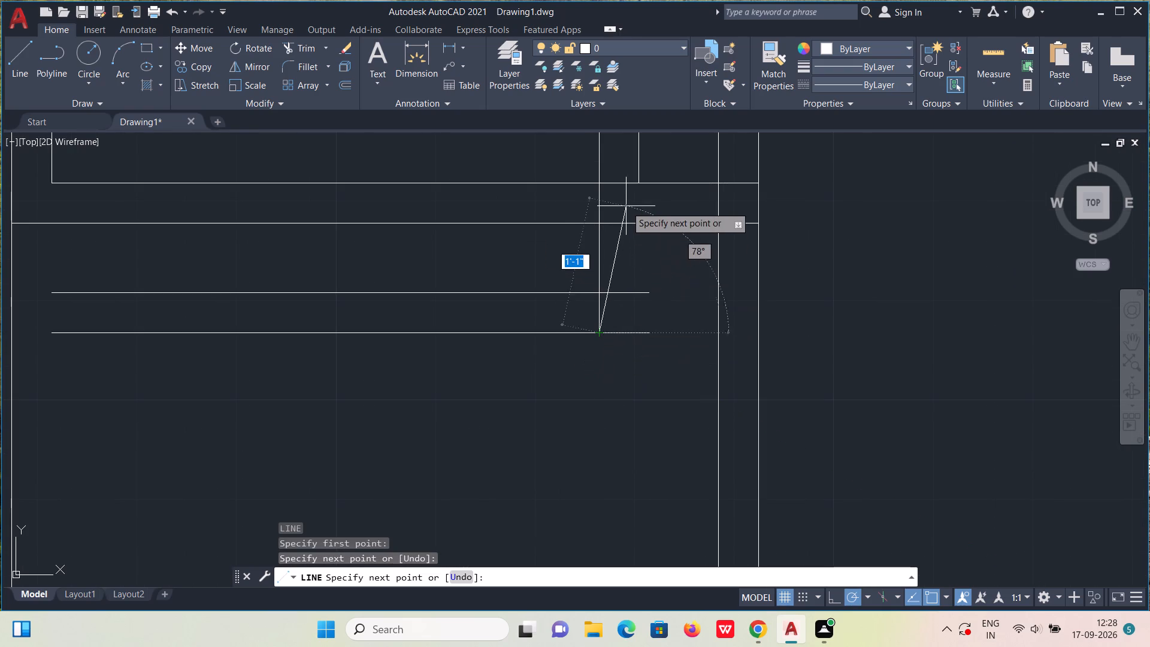
{"action": "left_click", "coordinate": [638, 333]}
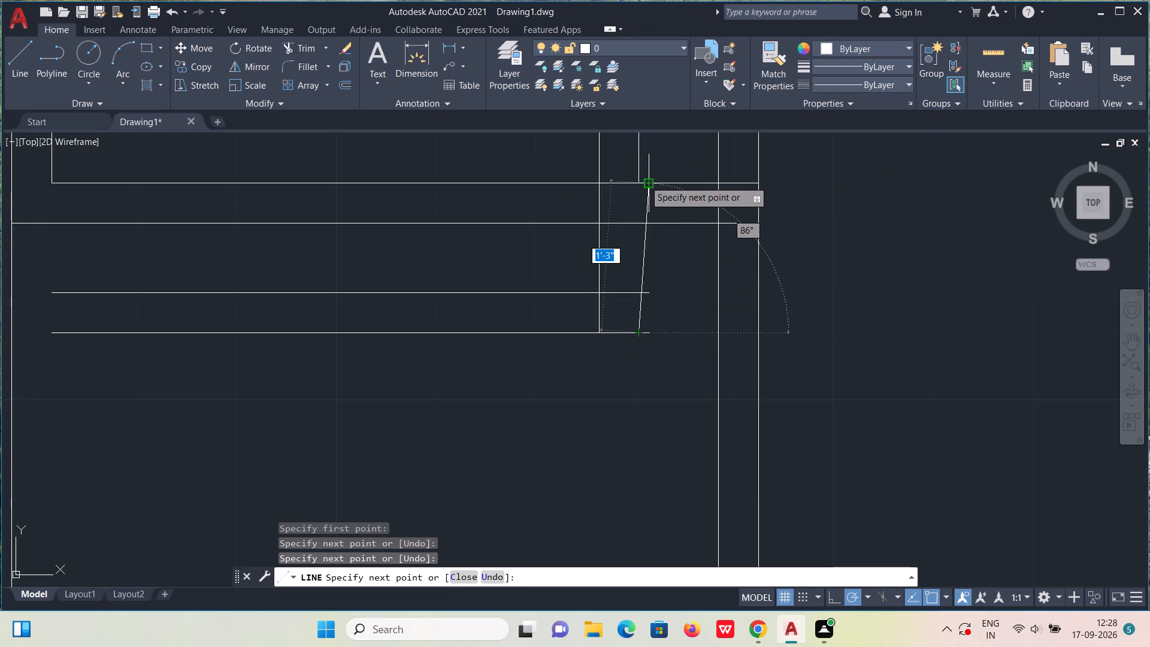
{"action": "left_click", "coordinate": [637, 180]}
{"action": "scroll", "coordinate": [640, 201], "scroll_direction": "down", "scroll_amount": 1}
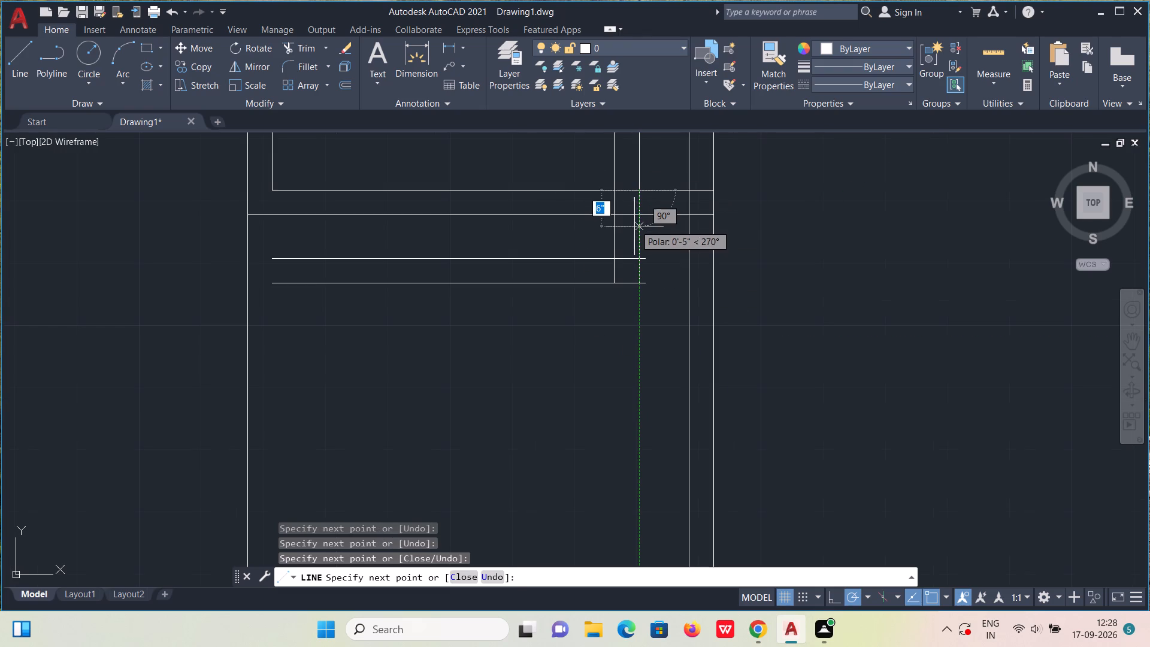
{"action": "key", "text": "Escape"}
Draw a line continuing the compartment's inner left wall edge down to the lower offset line and across 4" to the outer wall.
{"action": "middle_click_drag", "start_coordinate": [543, 266], "coordinate": [801, 371]}
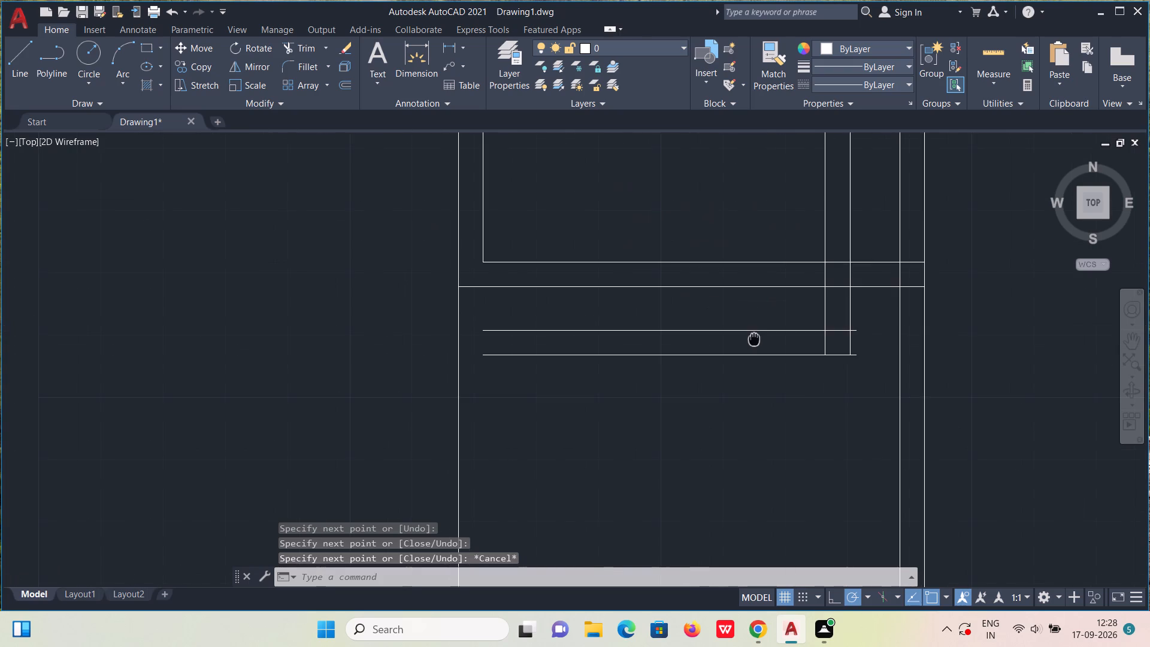
{"action": "middle_click_drag", "start_coordinate": [801, 371], "coordinate": [804, 376]}
{"action": "key", "text": "l"}
{"action": "key", "text": "Return"}
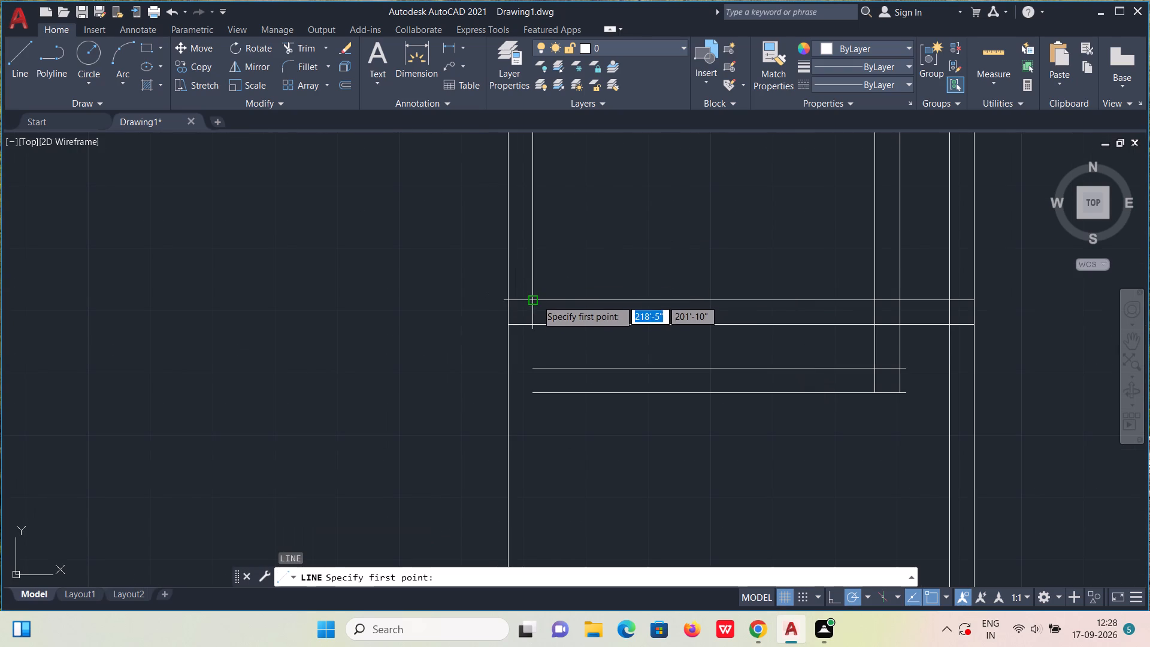
{"action": "left_click", "coordinate": [537, 300]}
{"action": "left_click", "coordinate": [535, 398]}
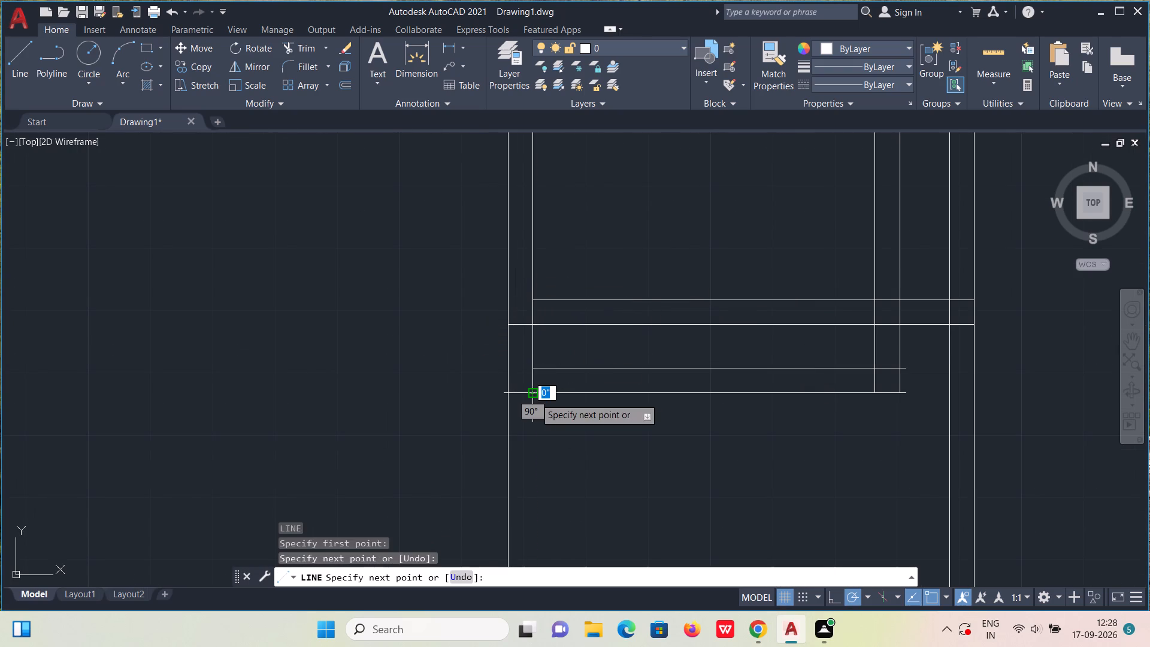
{"action": "left_click", "coordinate": [535, 398]}
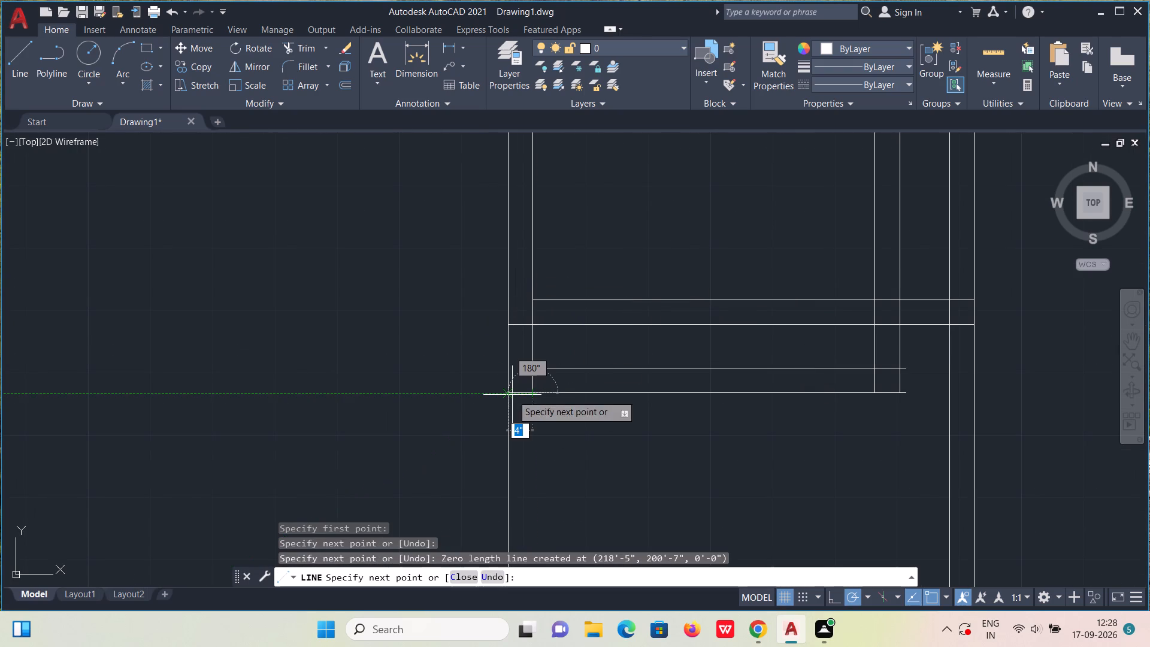
{"action": "left_click", "coordinate": [509, 395]}
{"action": "key", "text": "Escape"}
Trim the old horizontal partition's two lines inside the compartment and in the gap between the two vertical partitions.
{"action": "scroll", "coordinate": [516, 410], "scroll_direction": "down", "scroll_amount": 2}
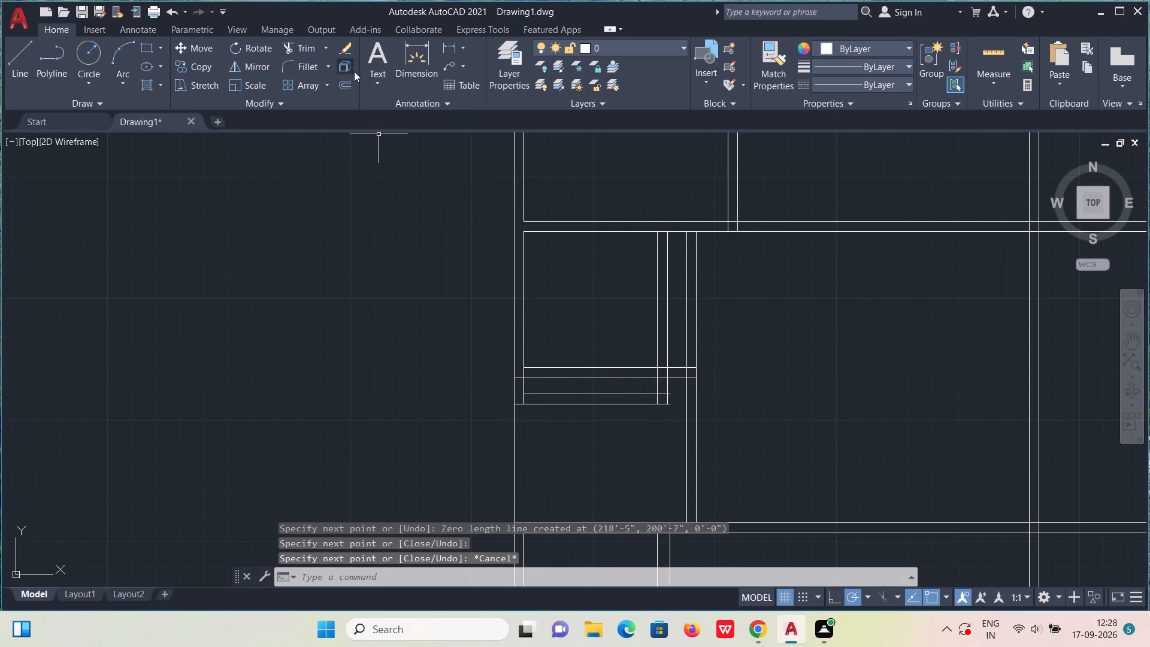
{"action": "left_click", "coordinate": [295, 45]}
{"action": "left_click_drag", "start_coordinate": [588, 356], "coordinate": [594, 379]}
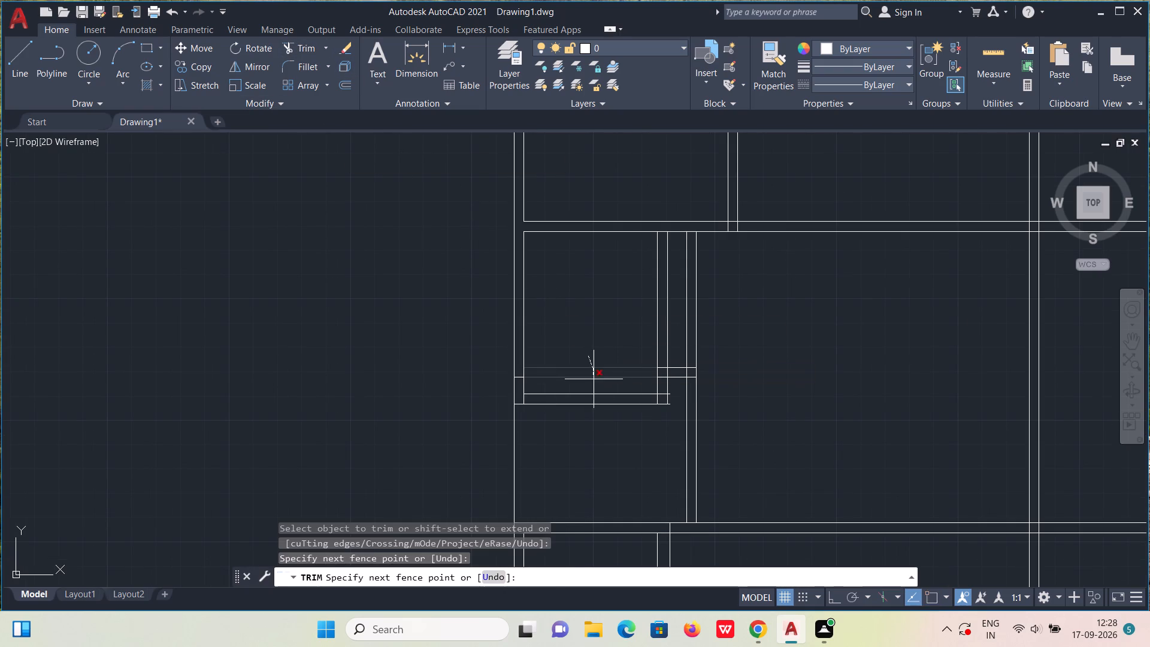
{"action": "left_click_drag", "start_coordinate": [594, 379], "coordinate": [594, 384]}
{"action": "scroll", "coordinate": [649, 379], "scroll_direction": "up", "scroll_amount": 2}
{"action": "left_click_drag", "start_coordinate": [714, 335], "coordinate": [725, 389]}
{"action": "scroll", "coordinate": [723, 384], "scroll_direction": "down", "scroll_amount": 2}
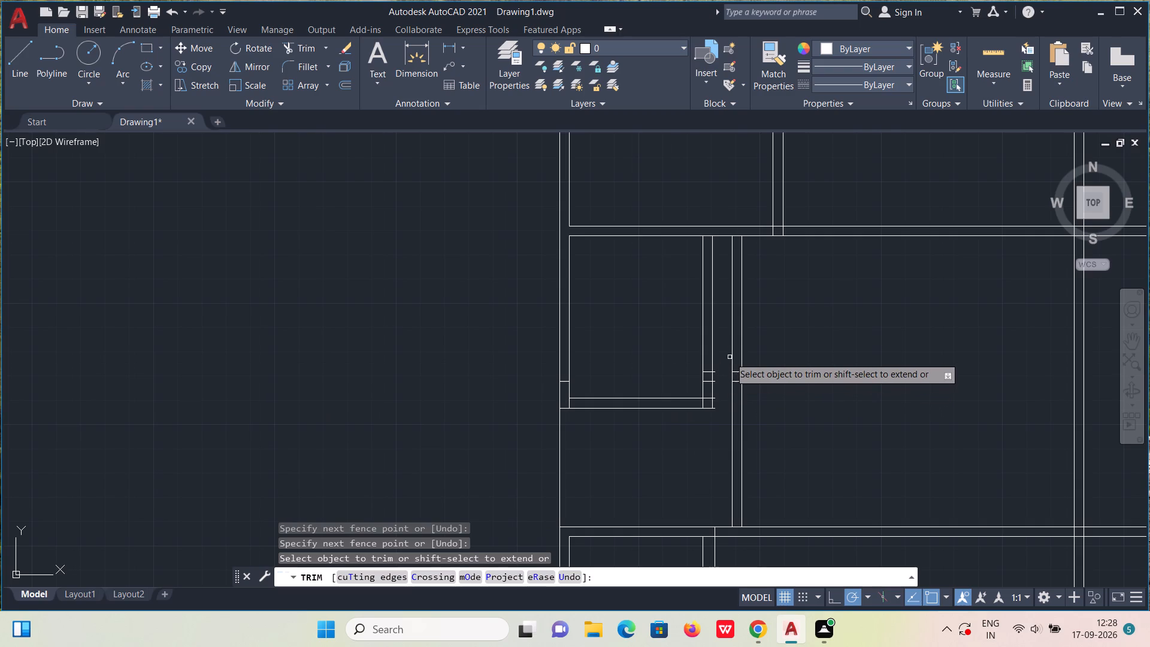
Measure the enlarged compartment's width and height.
{"action": "left_click", "coordinate": [975, 50]}
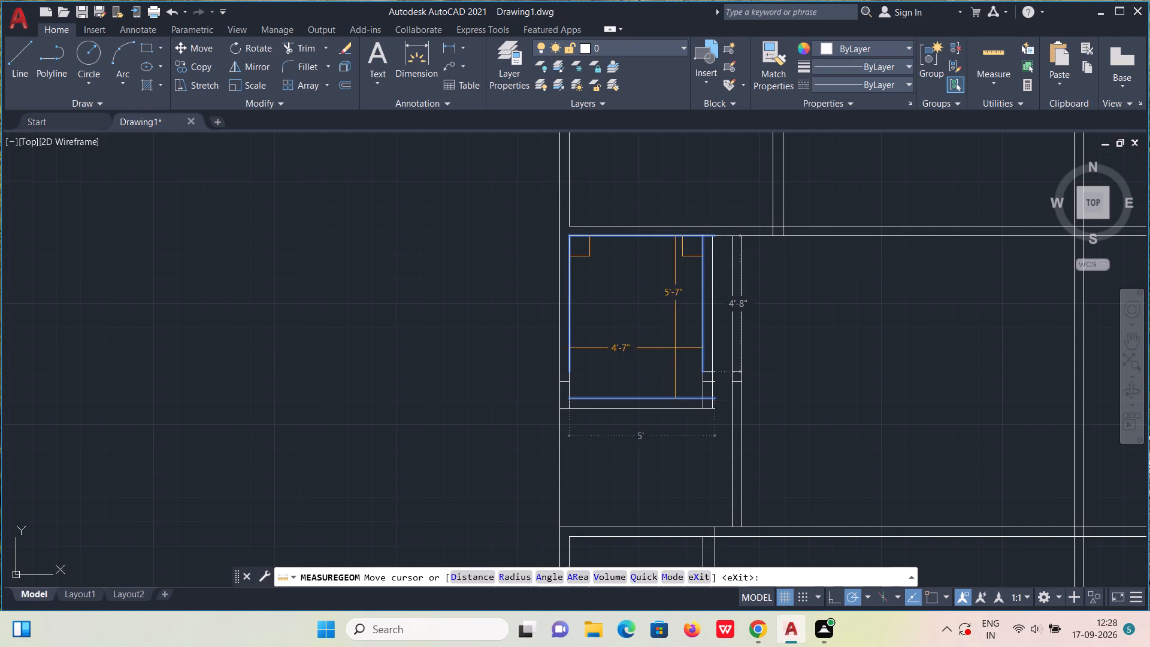
{"action": "key", "text": "Escape"}
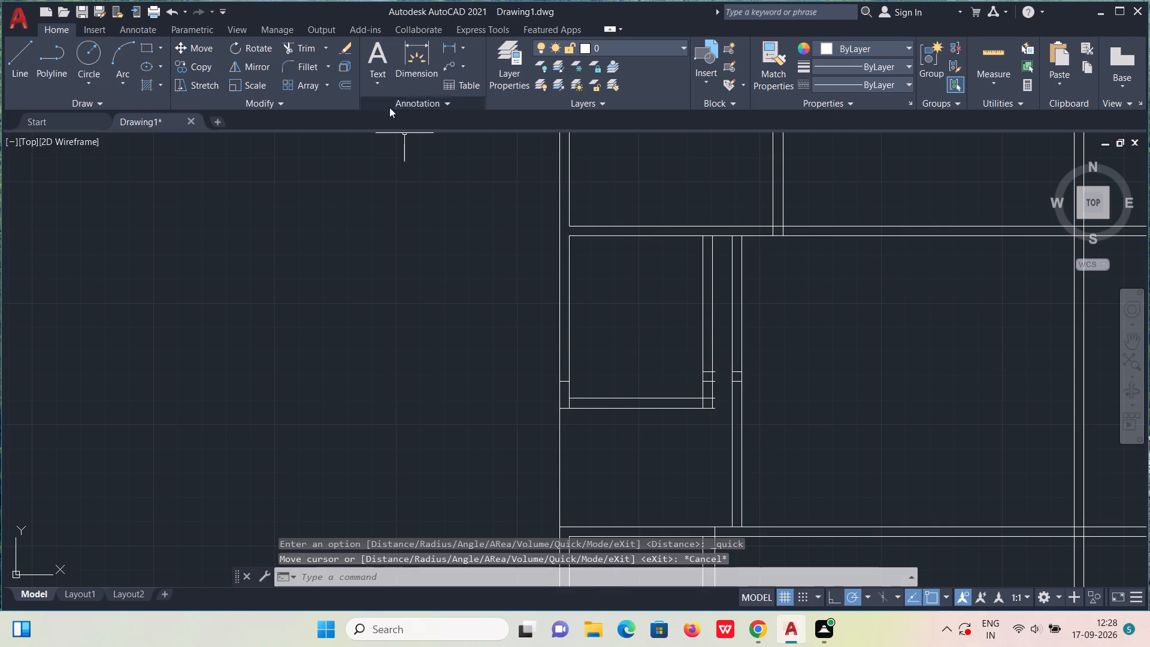
Trim away the redundant second vertical partition beside the small left-column compartment, including its short crossing segments and leftover stub.
{"action": "left_click", "coordinate": [302, 49]}
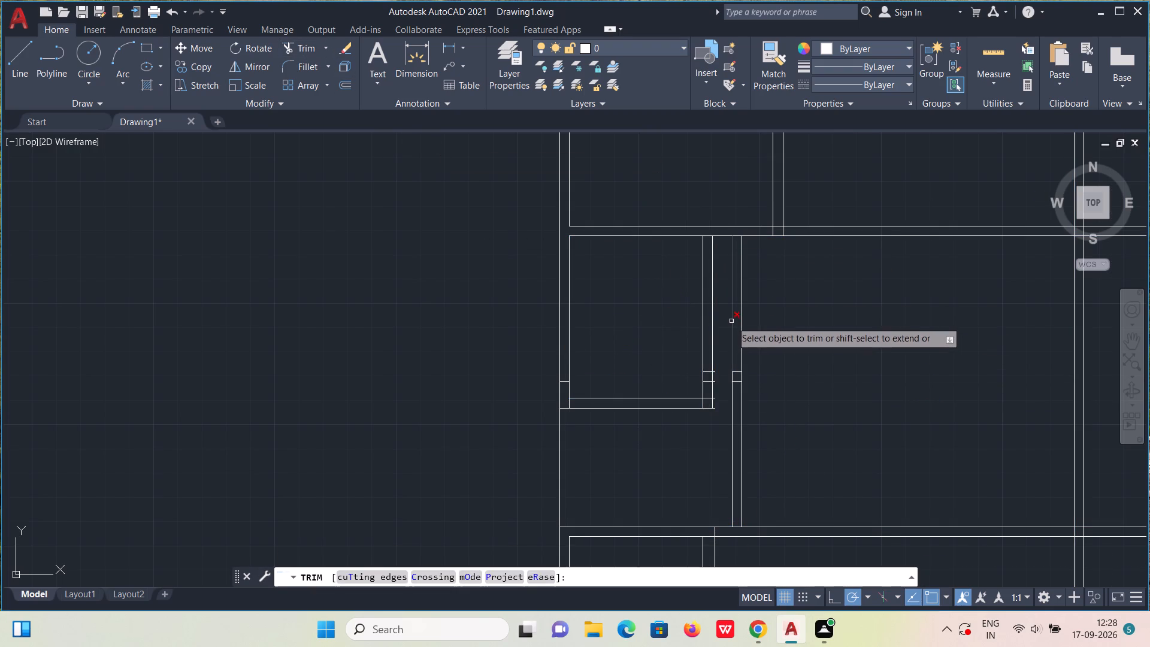
{"action": "left_click_drag", "start_coordinate": [729, 327], "coordinate": [742, 328]}
{"action": "left_click_drag", "start_coordinate": [743, 330], "coordinate": [736, 407]}
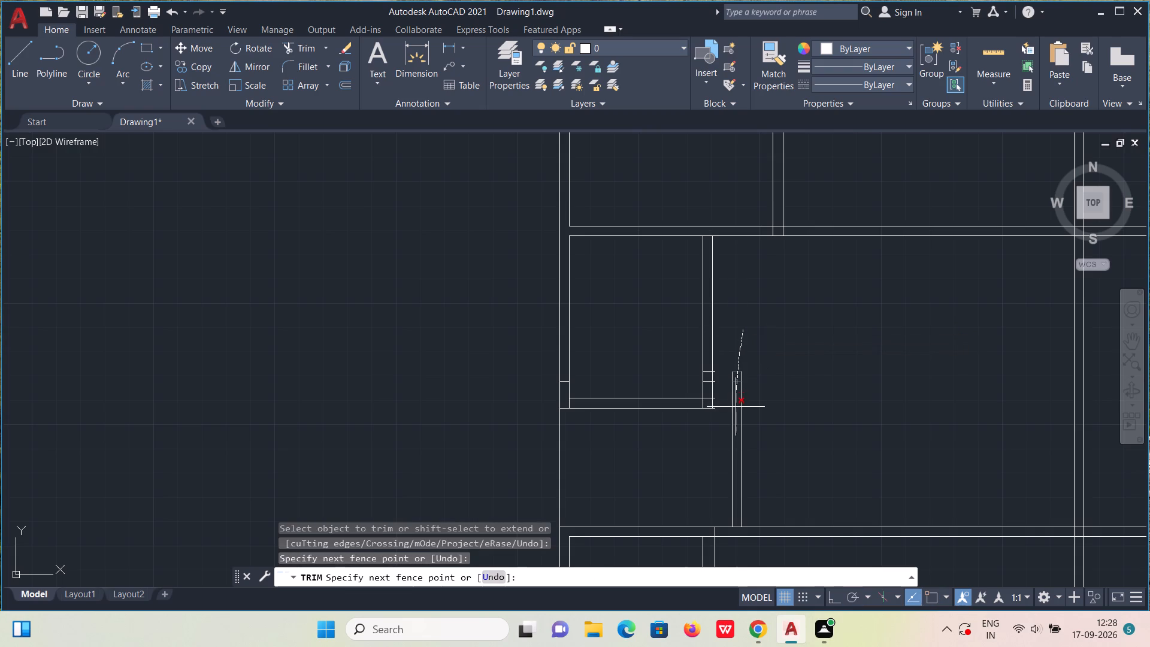
{"action": "left_click_drag", "start_coordinate": [736, 407], "coordinate": [789, 451]}
{"action": "scroll", "coordinate": [747, 381], "scroll_direction": "up", "scroll_amount": 3}
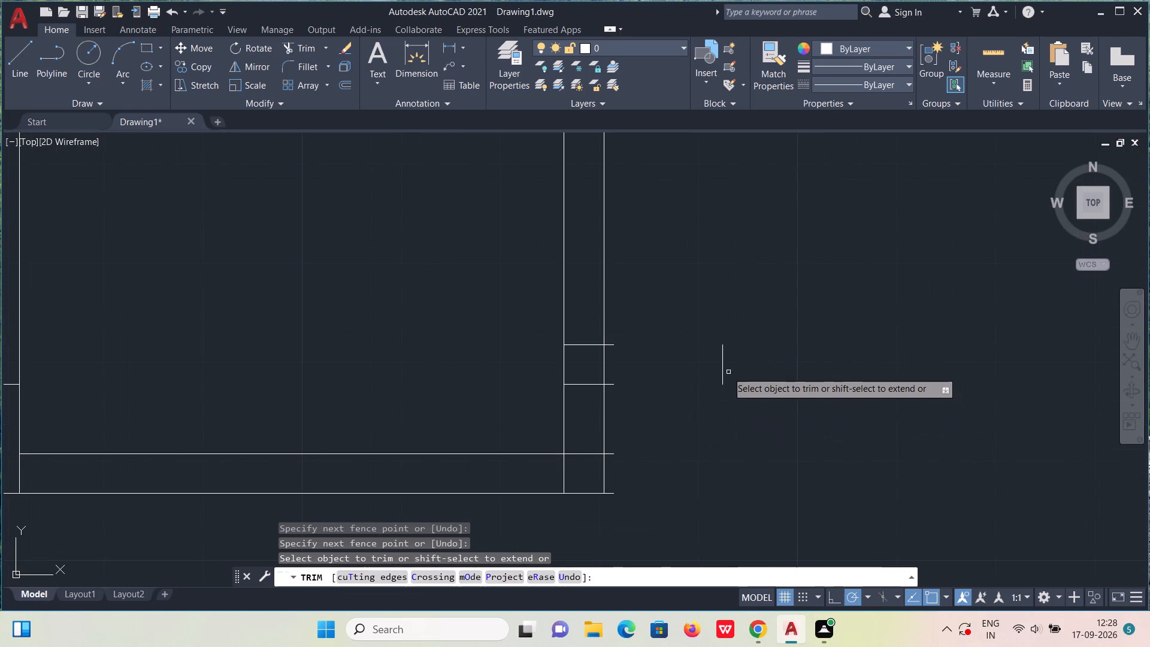
{"action": "left_click", "coordinate": [725, 370]}
Trim the old horizontal partition's remaining short segments within and just outside the compartment's right wall.
{"action": "left_click_drag", "start_coordinate": [578, 329], "coordinate": [582, 391]}
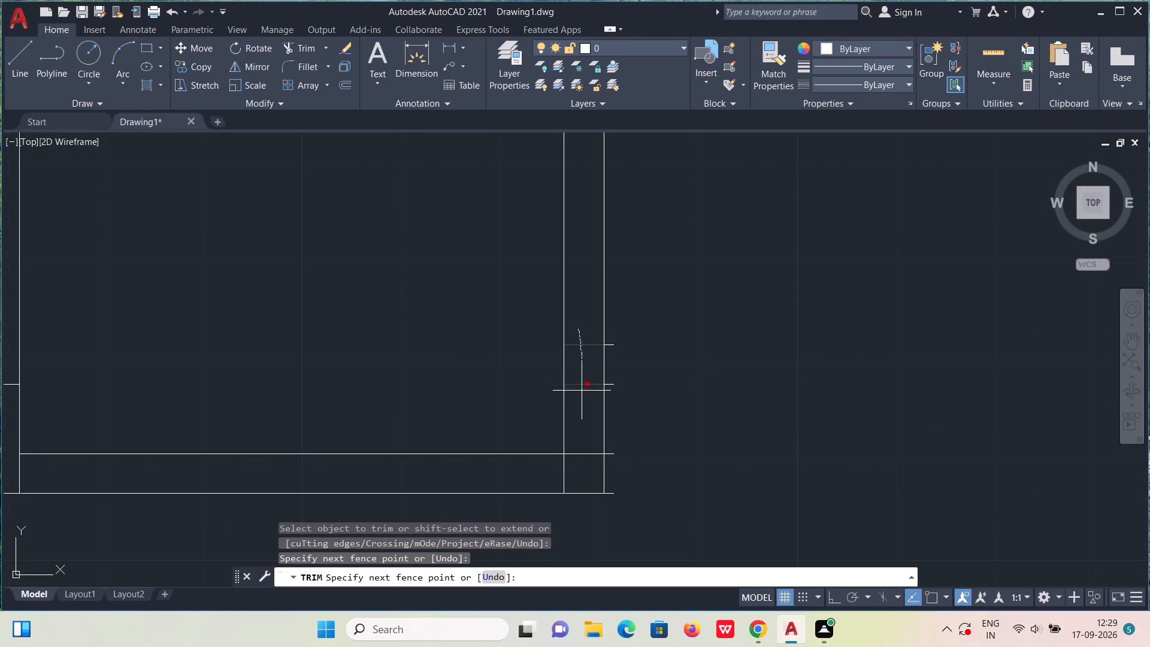
{"action": "left_click_drag", "start_coordinate": [582, 391], "coordinate": [585, 407]}
{"action": "scroll", "coordinate": [601, 359], "scroll_direction": "up", "scroll_amount": 4}
{"action": "left_click_drag", "start_coordinate": [650, 239], "coordinate": [667, 495]}
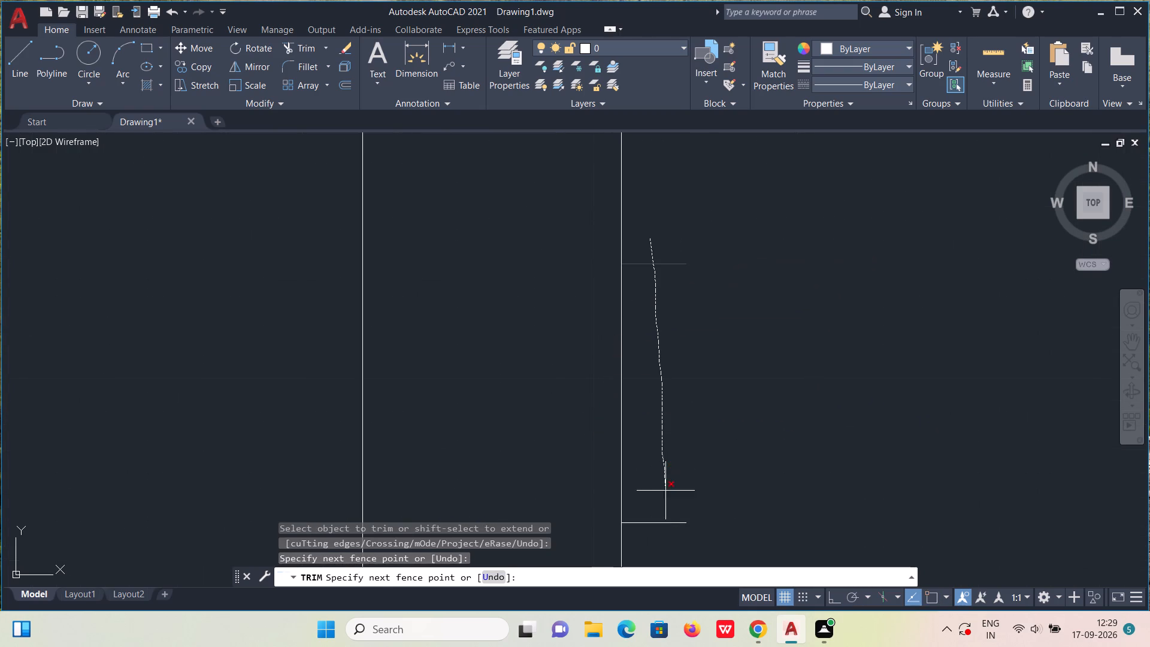
{"action": "left_click_drag", "start_coordinate": [667, 495], "coordinate": [673, 564]}
Trim the overshooting and overlapping wall lines at the compartment's lower-right and lower-left corners.
{"action": "scroll", "coordinate": [670, 528], "scroll_direction": "down", "scroll_amount": 4}
{"action": "middle_click_drag", "start_coordinate": [638, 495], "coordinate": [757, 204]}
{"action": "scroll", "coordinate": [806, 314], "scroll_direction": "up", "scroll_amount": 3}
{"action": "left_click_drag", "start_coordinate": [742, 270], "coordinate": [727, 479]}
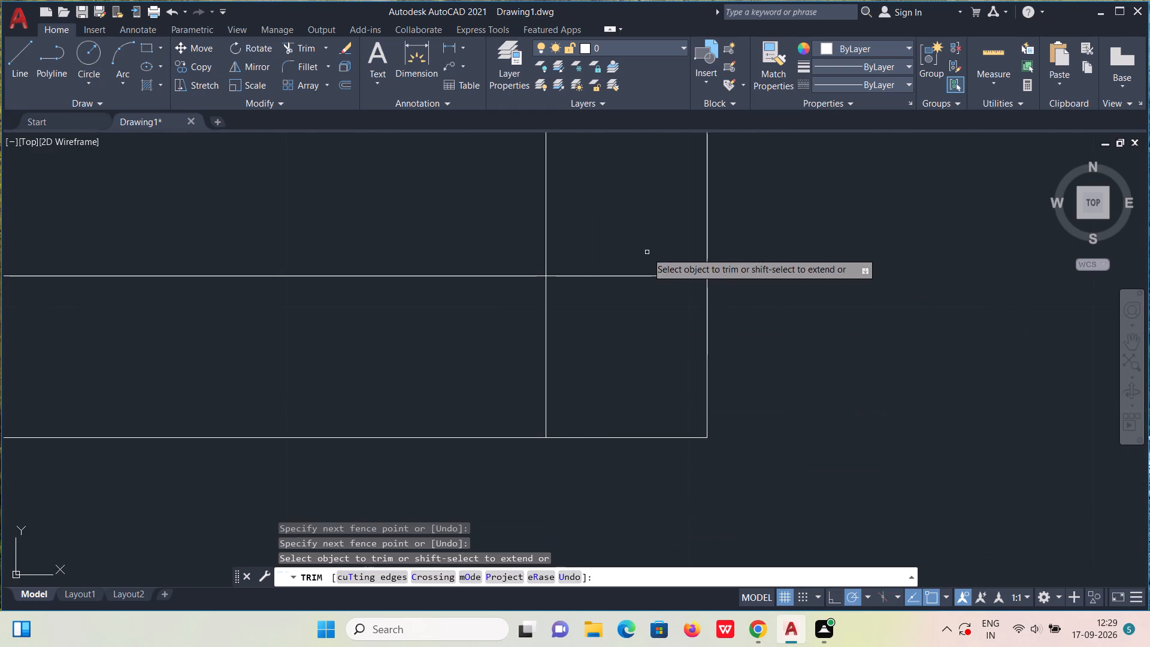
{"action": "left_click_drag", "start_coordinate": [647, 252], "coordinate": [655, 314]}
{"action": "scroll", "coordinate": [655, 313], "scroll_direction": "down", "scroll_amount": 3}
{"action": "left_click_drag", "start_coordinate": [657, 324], "coordinate": [604, 328]}
{"action": "scroll", "coordinate": [603, 326], "scroll_direction": "down", "scroll_amount": 5}
{"action": "middle_click_drag", "start_coordinate": [519, 332], "coordinate": [897, 394]}
{"action": "scroll", "coordinate": [895, 380], "scroll_direction": "up", "scroll_amount": 5}
{"action": "left_click_drag", "start_coordinate": [946, 304], "coordinate": [950, 387]}
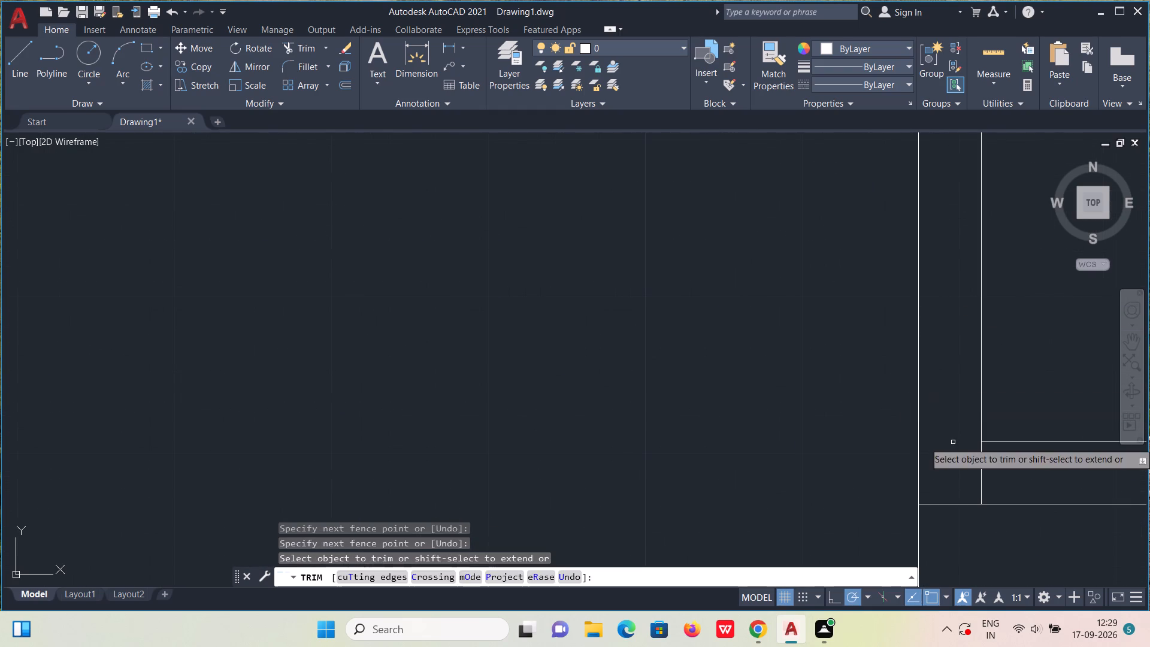
{"action": "left_click_drag", "start_coordinate": [958, 462], "coordinate": [1022, 462]}
Look over the floor plan from the cleaned-up compartment to the top row and the lower-left room.
{"action": "scroll", "coordinate": [1021, 462], "scroll_direction": "down", "scroll_amount": 3}
{"action": "middle_click_drag", "start_coordinate": [1020, 443], "coordinate": [627, 294]}
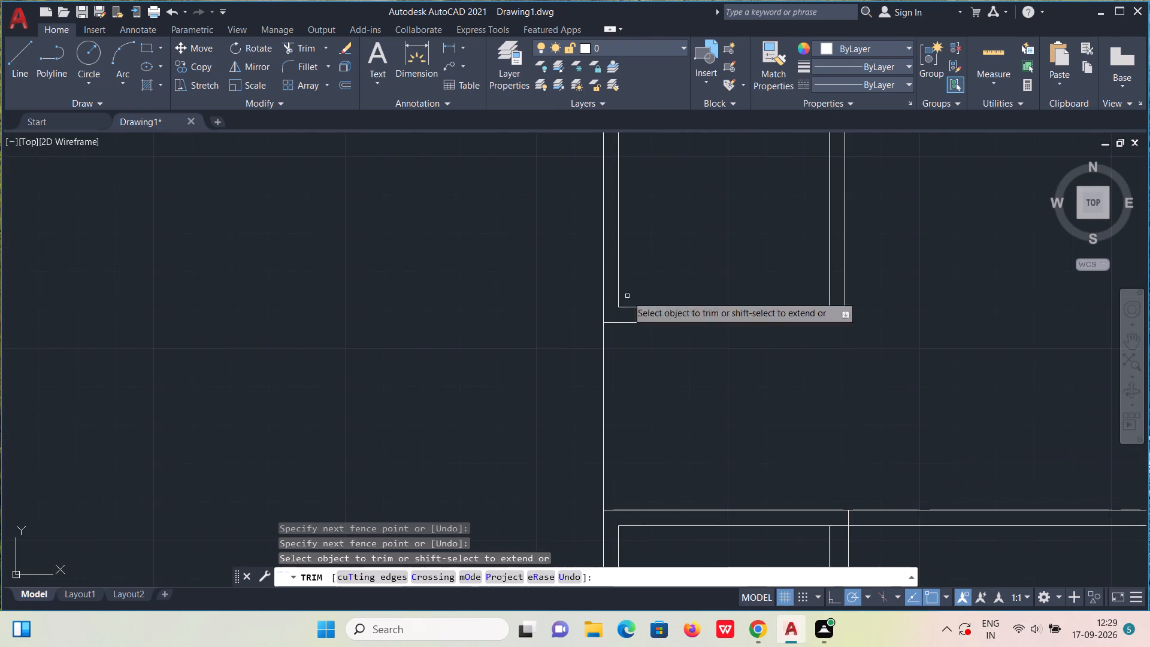
{"action": "scroll", "coordinate": [665, 368], "scroll_direction": "down", "scroll_amount": 1}
{"action": "middle_click_drag", "start_coordinate": [696, 259], "coordinate": [709, 330]}
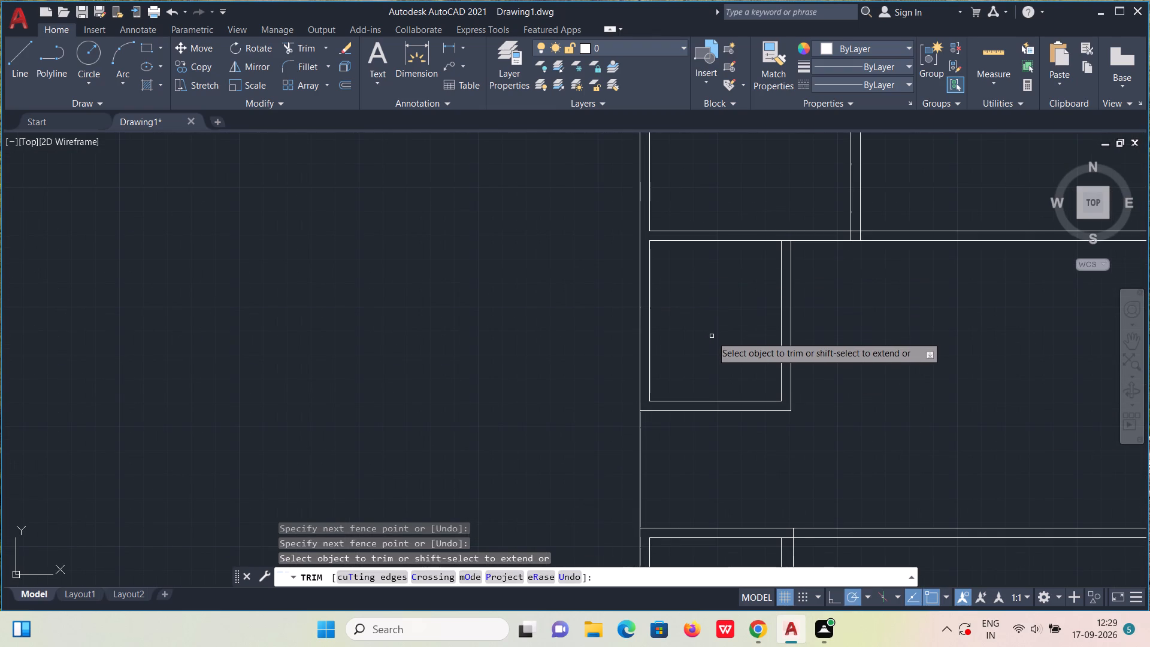
{"action": "scroll", "coordinate": [712, 335], "scroll_direction": "down", "scroll_amount": 2}
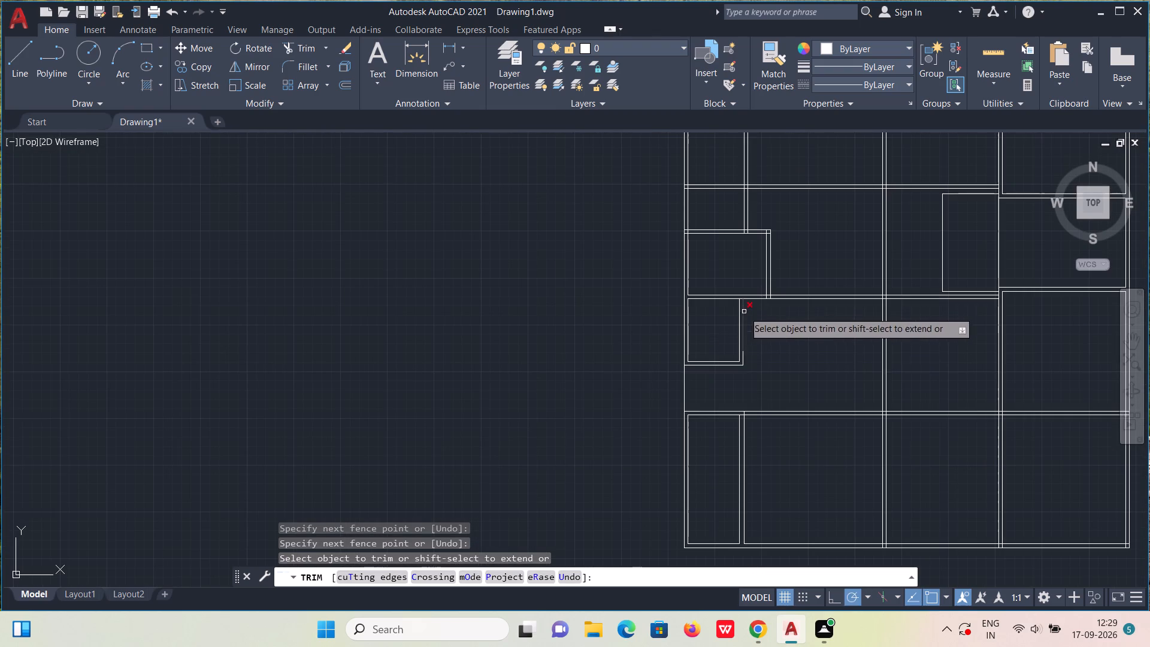
{"action": "scroll", "coordinate": [785, 346], "scroll_direction": "down", "scroll_amount": 1}
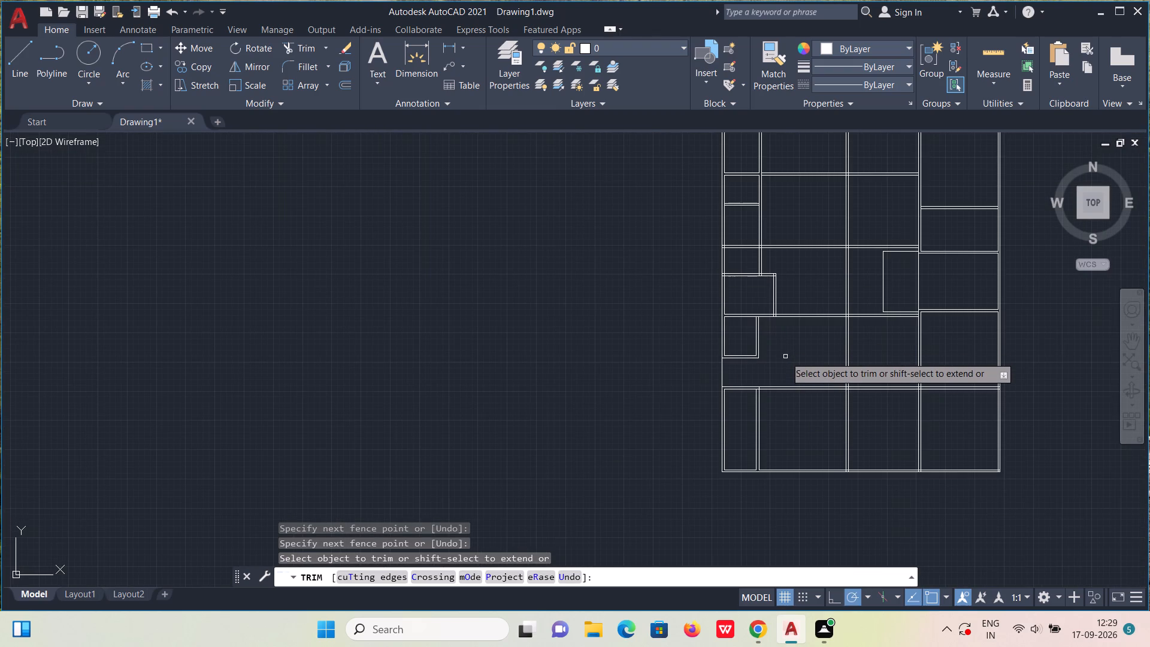
{"action": "scroll", "coordinate": [782, 332], "scroll_direction": "up", "scroll_amount": 1}
{"action": "middle_click_drag", "start_coordinate": [782, 332], "coordinate": [807, 483]}
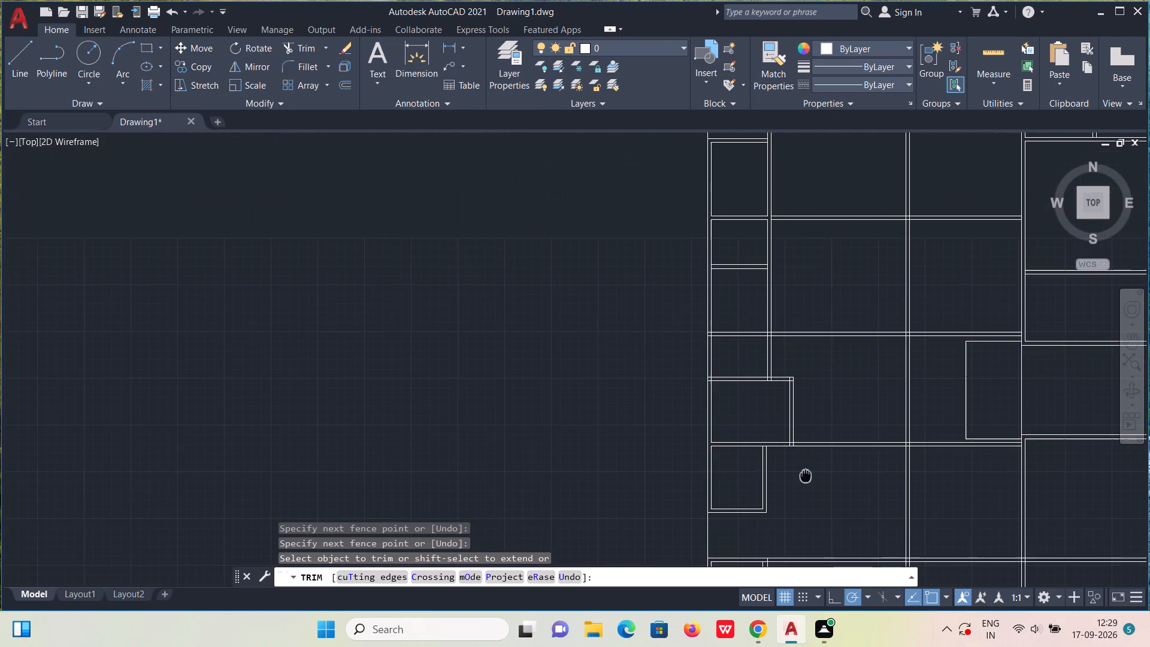
{"action": "middle_click_drag", "start_coordinate": [807, 483], "coordinate": [646, 476]}
{"action": "middle_click", "coordinate": [647, 476]}
{"action": "scroll", "coordinate": [647, 476], "scroll_direction": "down", "scroll_amount": 1}
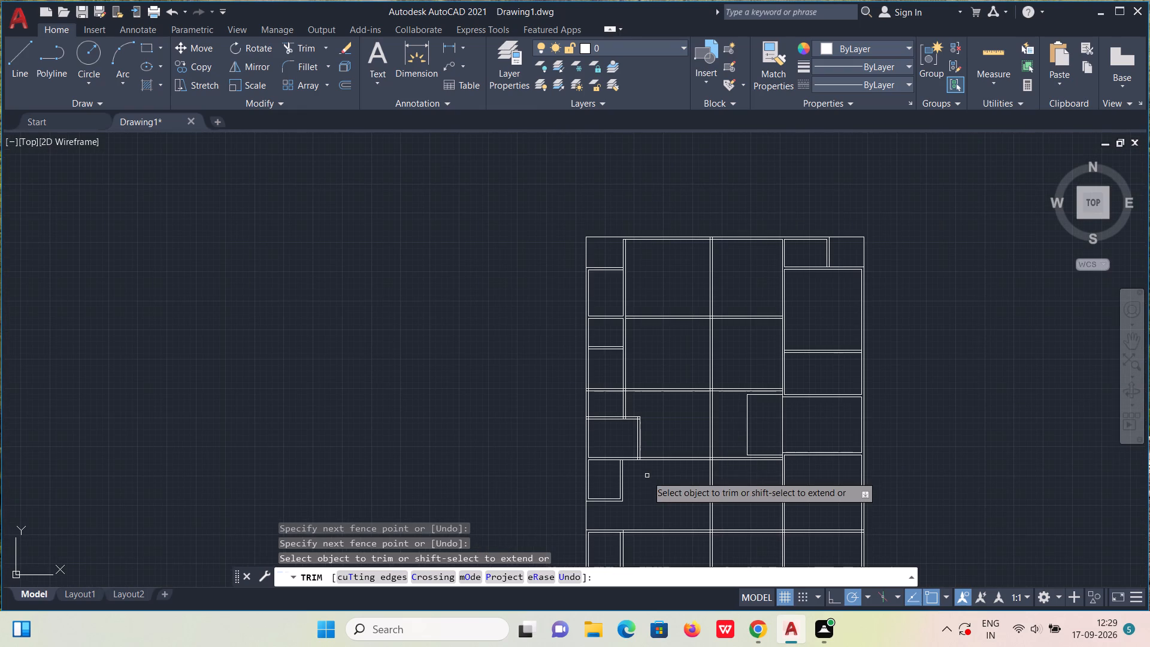
{"action": "key", "text": "Escape"}
{"action": "scroll", "coordinate": [648, 468], "scroll_direction": "down", "scroll_amount": 2}
{"action": "scroll", "coordinate": [650, 468], "scroll_direction": "up", "scroll_amount": 1}
{"action": "middle_click_drag", "start_coordinate": [650, 462], "coordinate": [674, 342]}
{"action": "scroll", "coordinate": [659, 423], "scroll_direction": "up", "scroll_amount": 1}
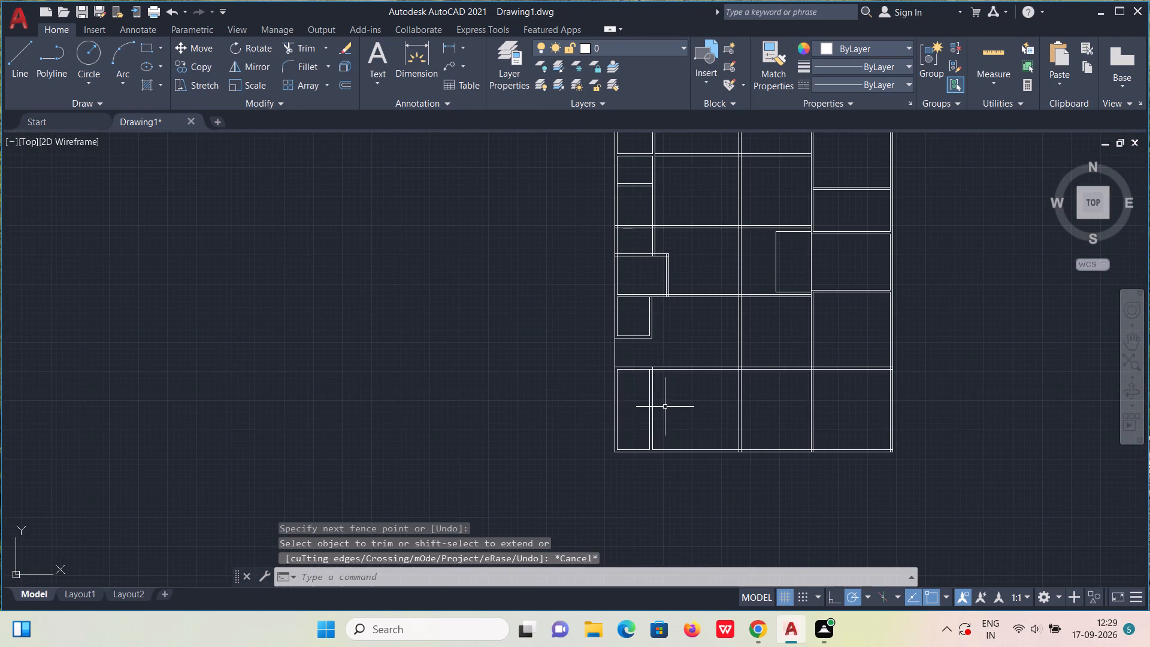
{"action": "scroll", "coordinate": [665, 407], "scroll_direction": "up", "scroll_amount": 1}
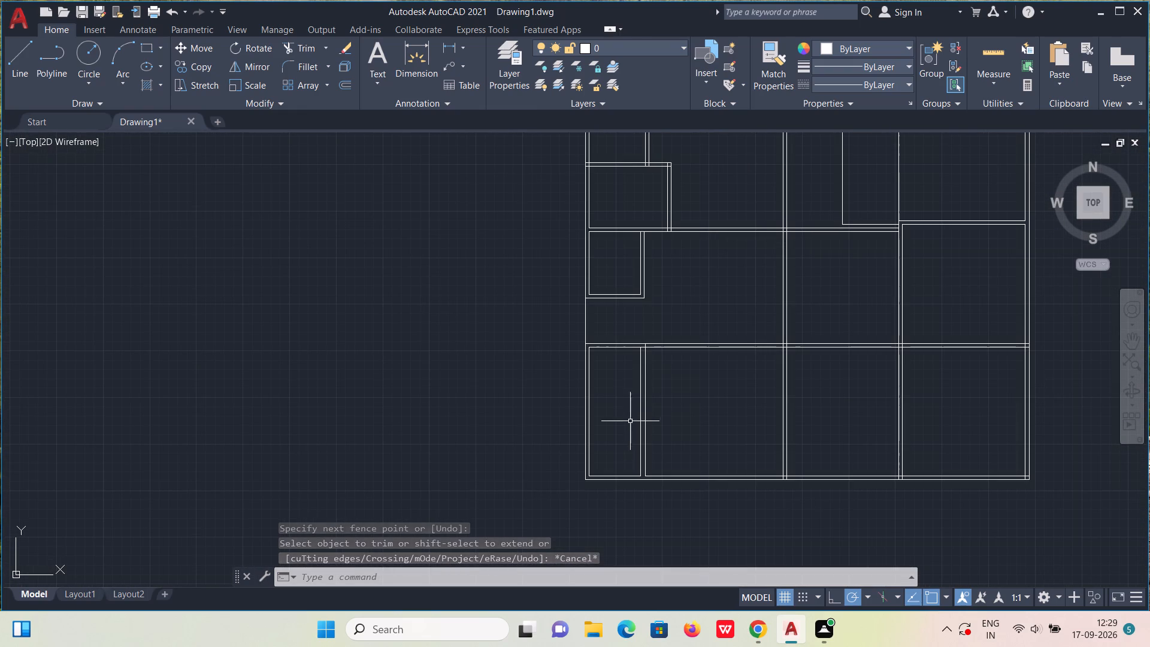
Add a 4" horizontal partition in the lower-left room by offsetting its inner bottom wall line up 4'5" and the new line another 4".
{"action": "left_click", "coordinate": [346, 87]}
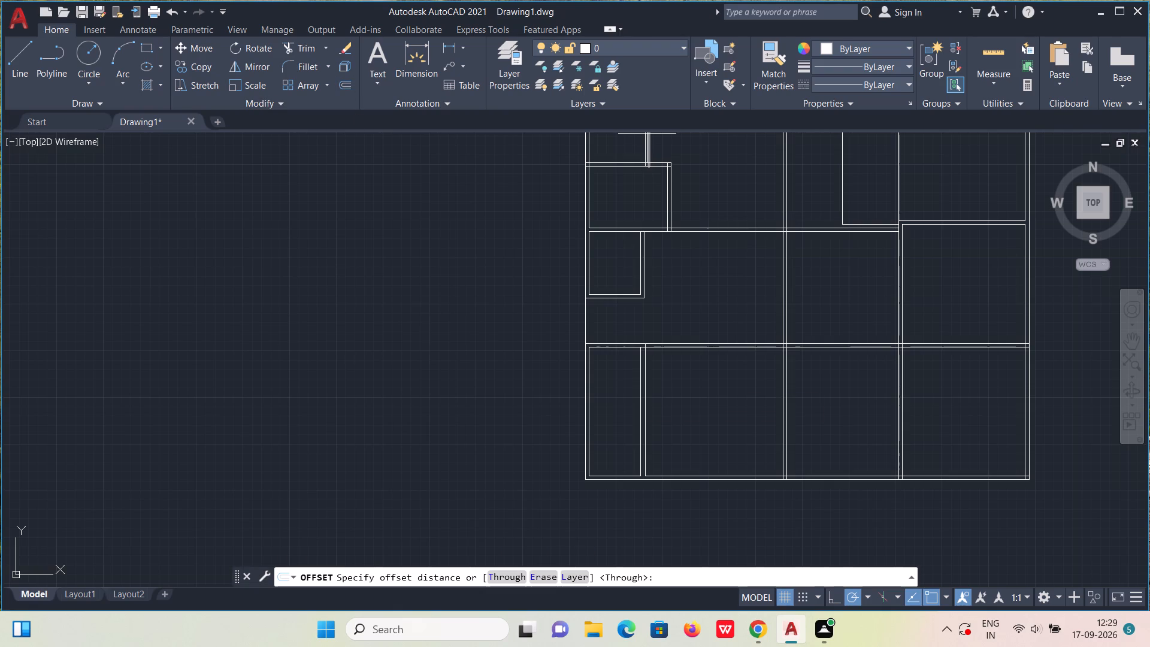
{"action": "left_click", "coordinate": [500, 579]}
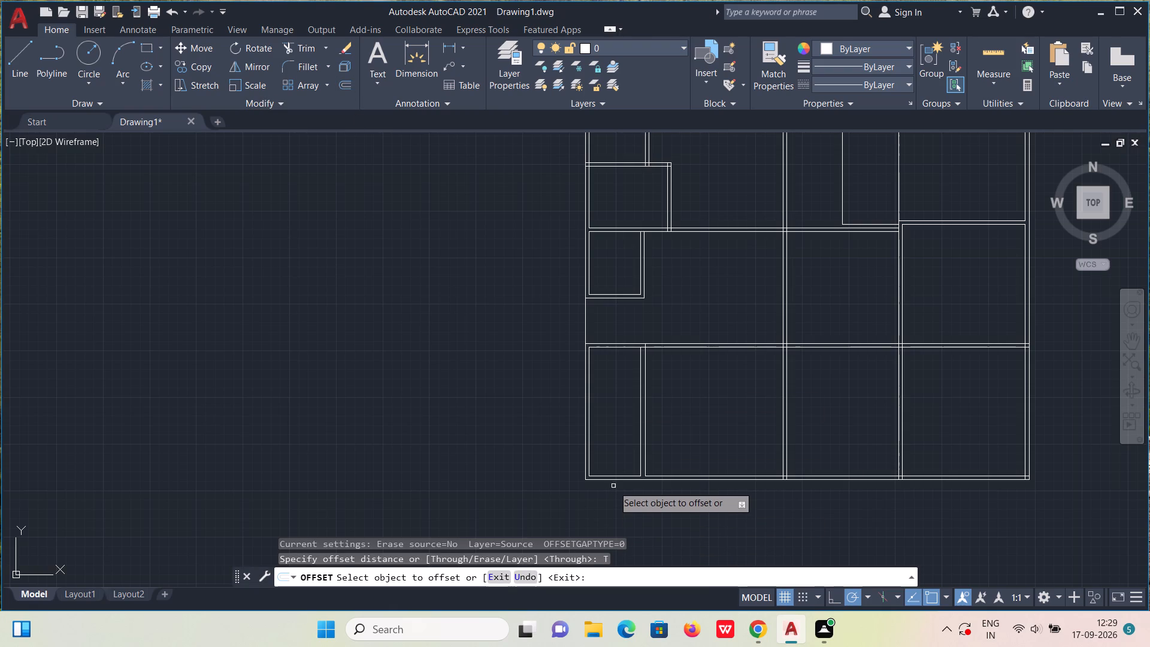
{"action": "left_click", "coordinate": [617, 476]}
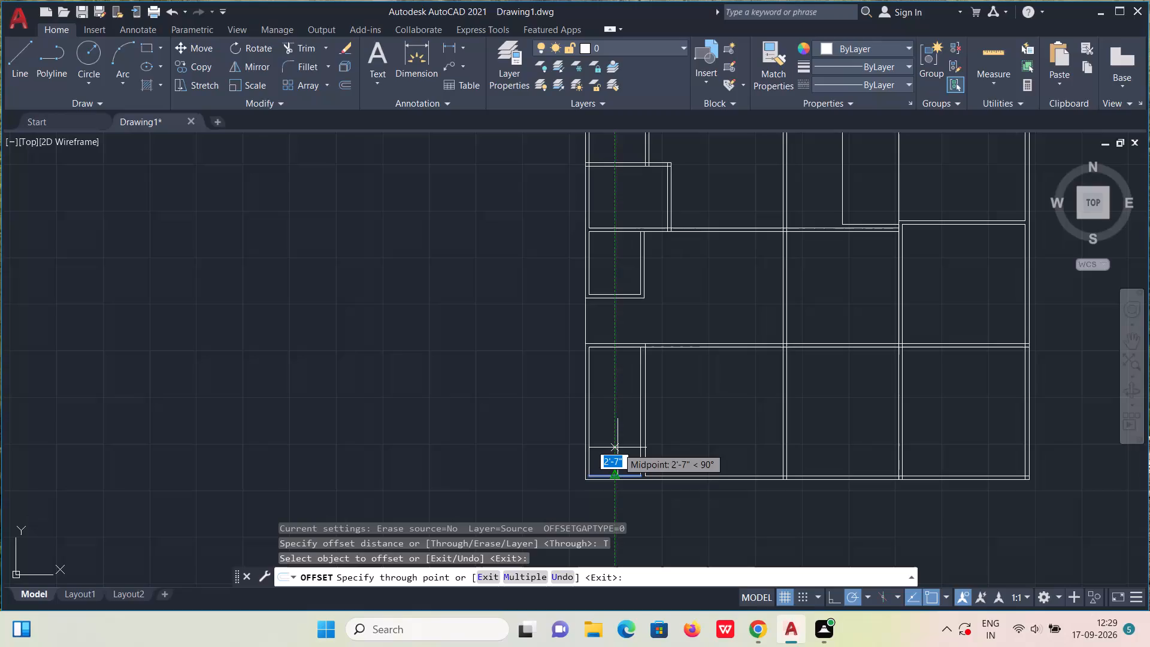
{"action": "type", "text": "4;"}
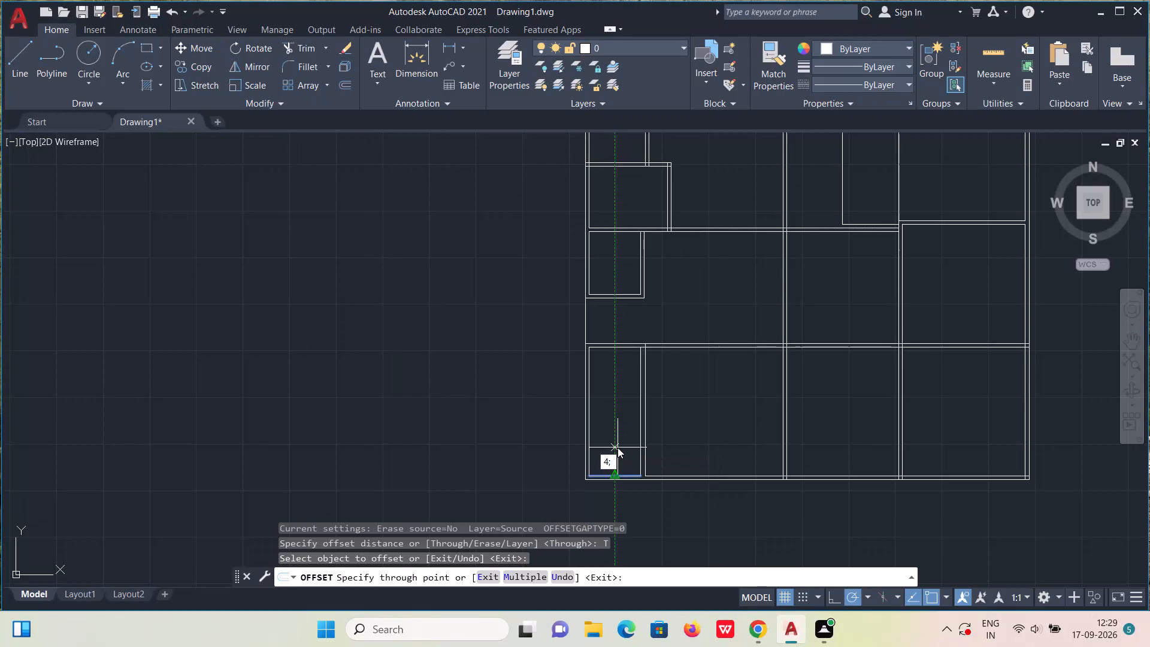
{"action": "key", "text": "BackSpace"}
{"action": "type", "text": "'5\""}
{"action": "key", "text": "Return"}
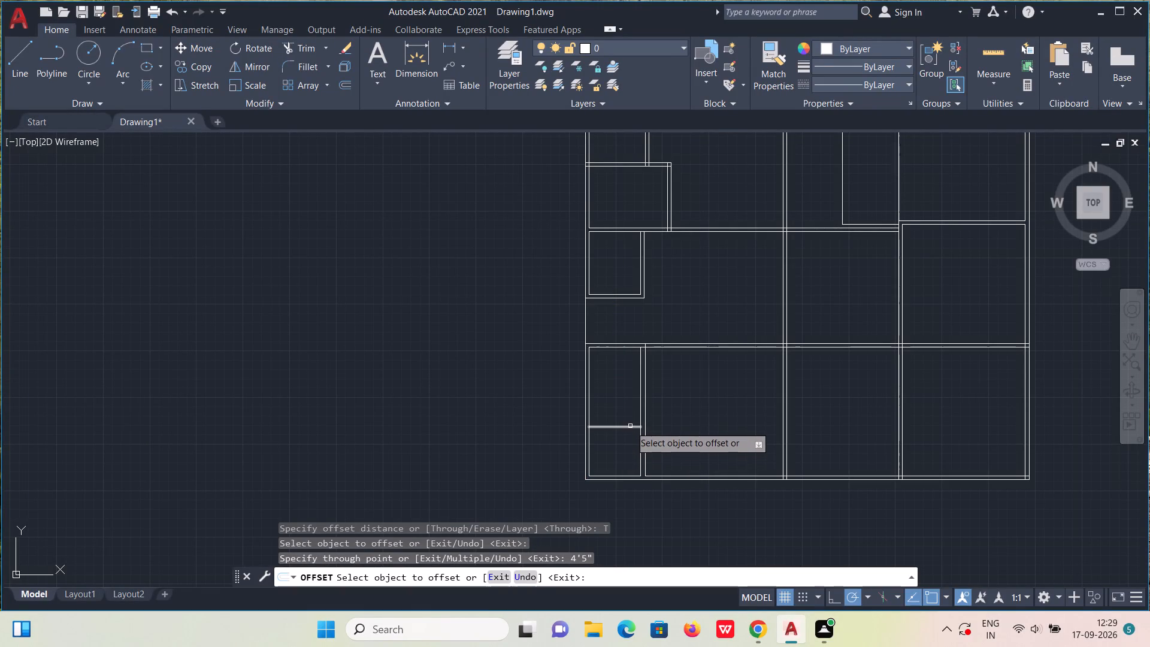
{"action": "left_click", "coordinate": [630, 426]}
{"action": "key", "text": "4"}
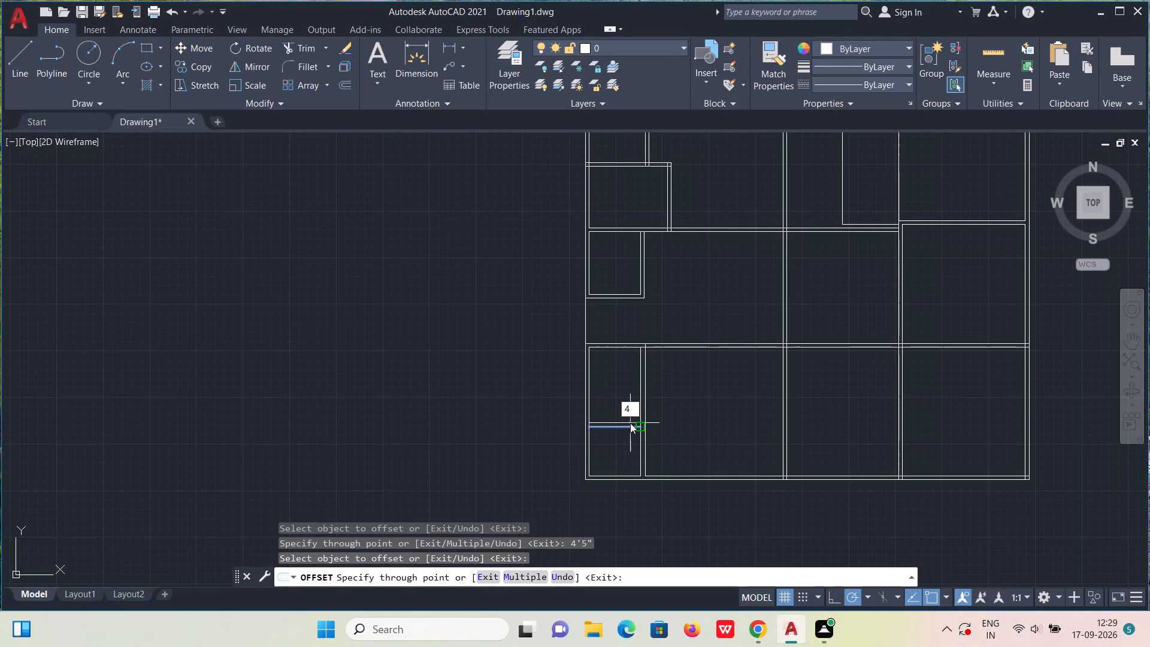
{"action": "key", "text": "shift+quotedbl"}
{"action": "key", "text": "Return"}
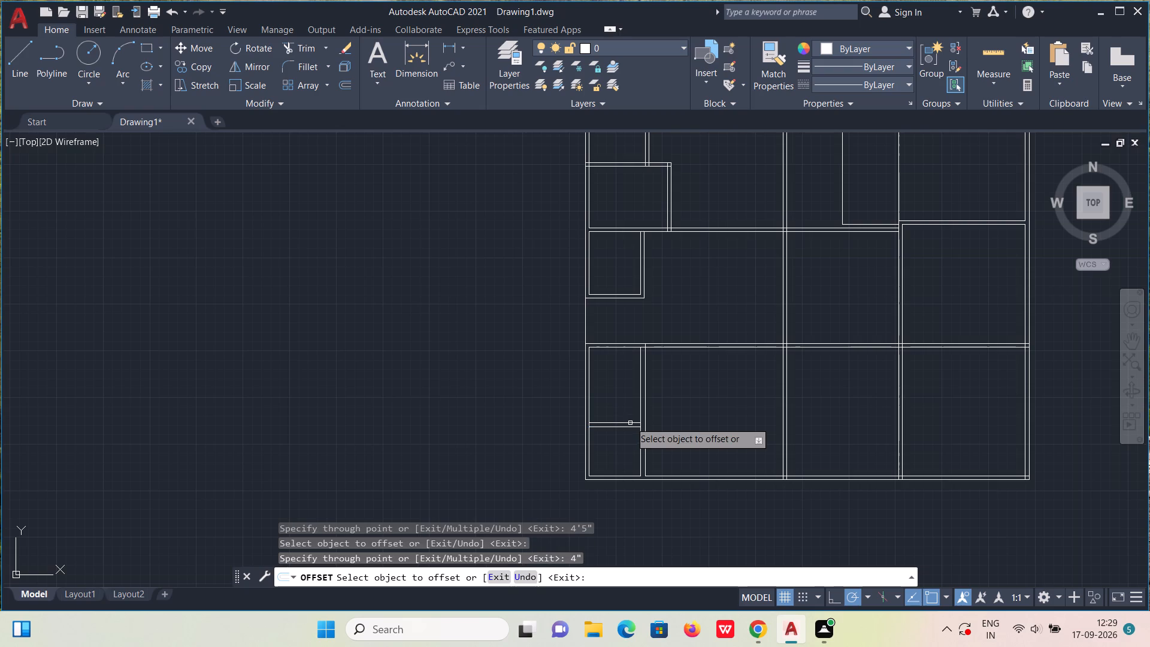
Measure the width and height of the bottom-row room adjoining the newly divided lower-left room.
{"action": "left_click", "coordinate": [994, 43]}
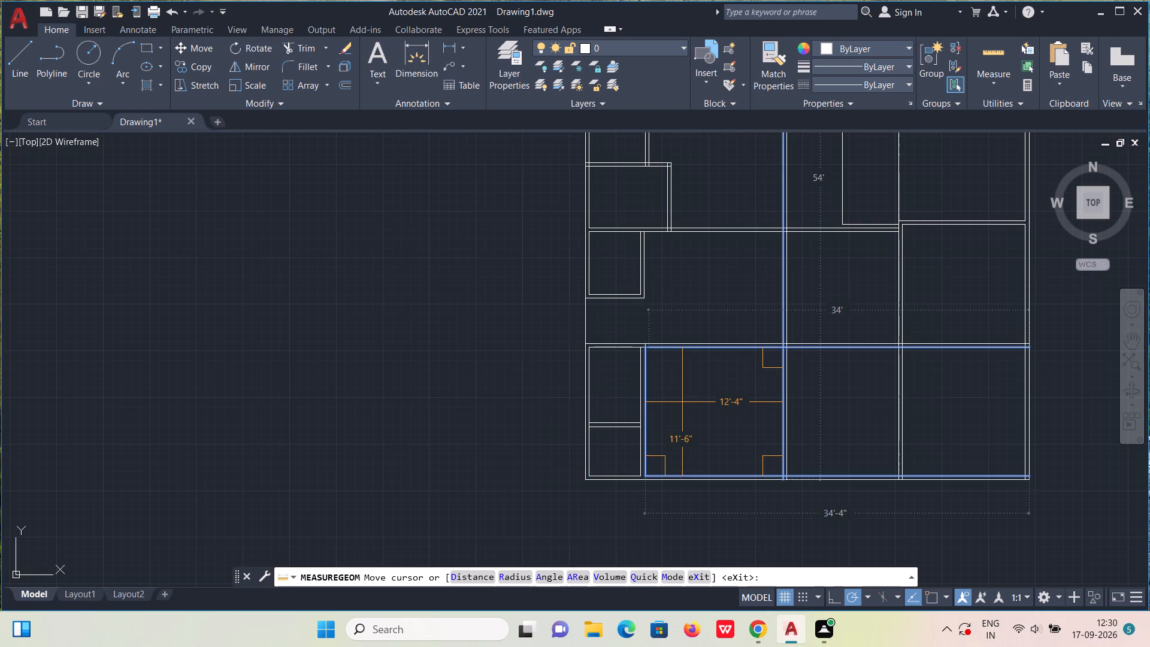
{"action": "key", "text": "Escape"}
Trim the overlapping lines where the right vertical partition meets the plan's bottom outer wall.
{"action": "scroll", "coordinate": [682, 402], "scroll_direction": "down", "scroll_amount": 2}
{"action": "middle_click_drag", "start_coordinate": [746, 409], "coordinate": [573, 417]}
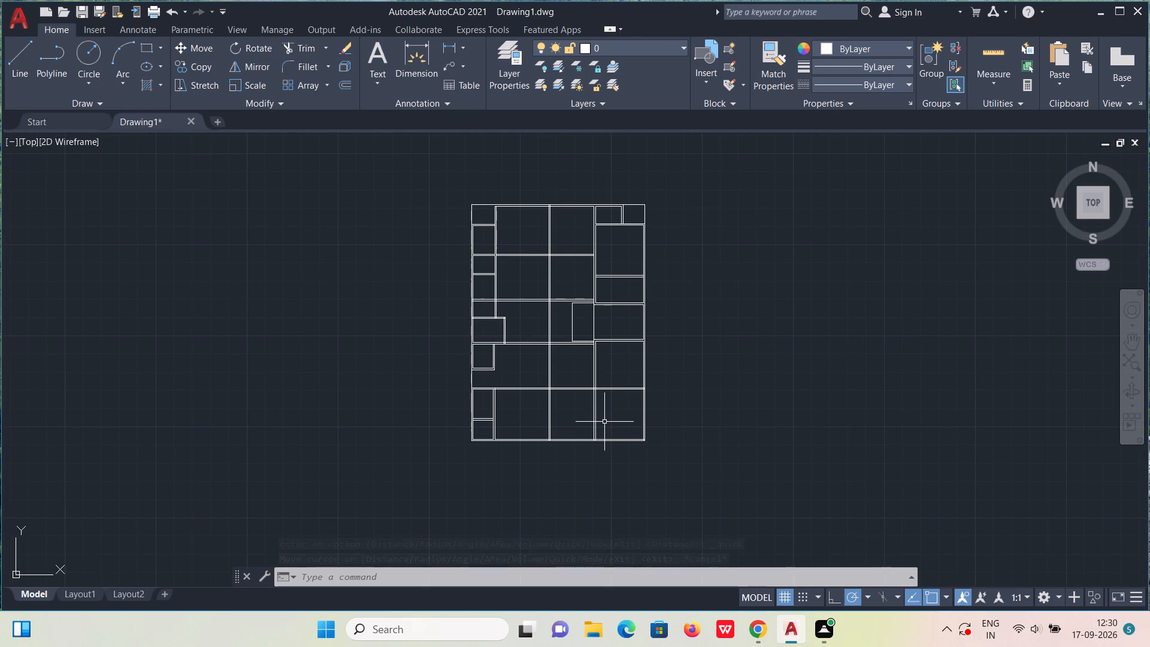
{"action": "scroll", "coordinate": [609, 414], "scroll_direction": "up", "scroll_amount": 1}
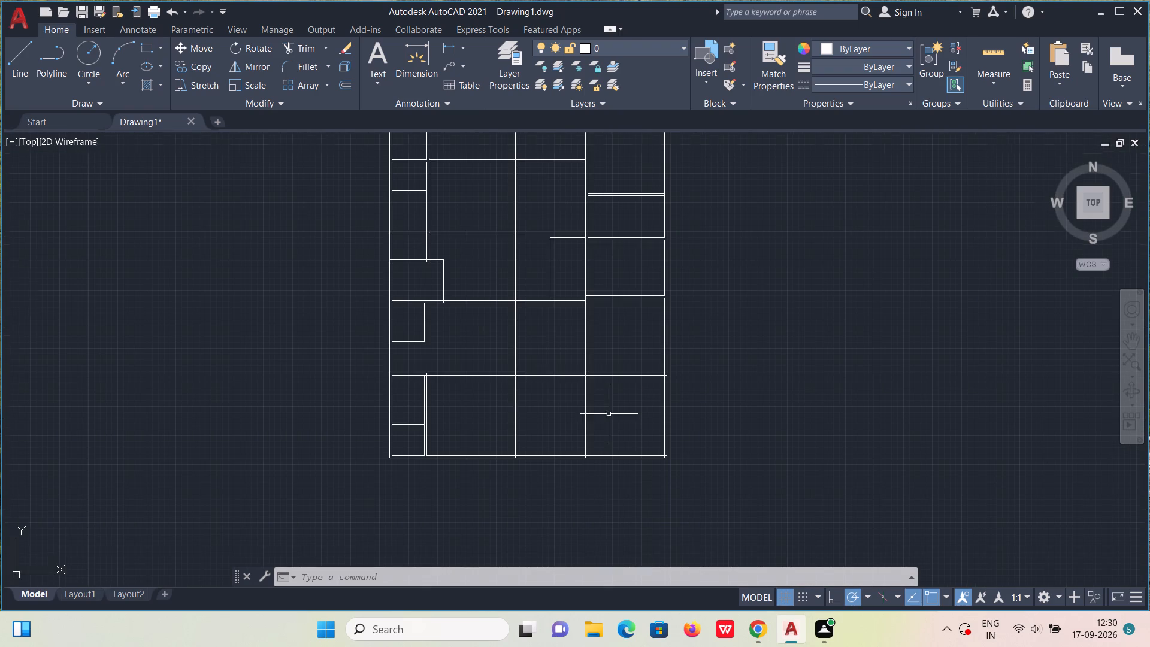
{"action": "scroll", "coordinate": [609, 414], "scroll_direction": "up", "scroll_amount": 1}
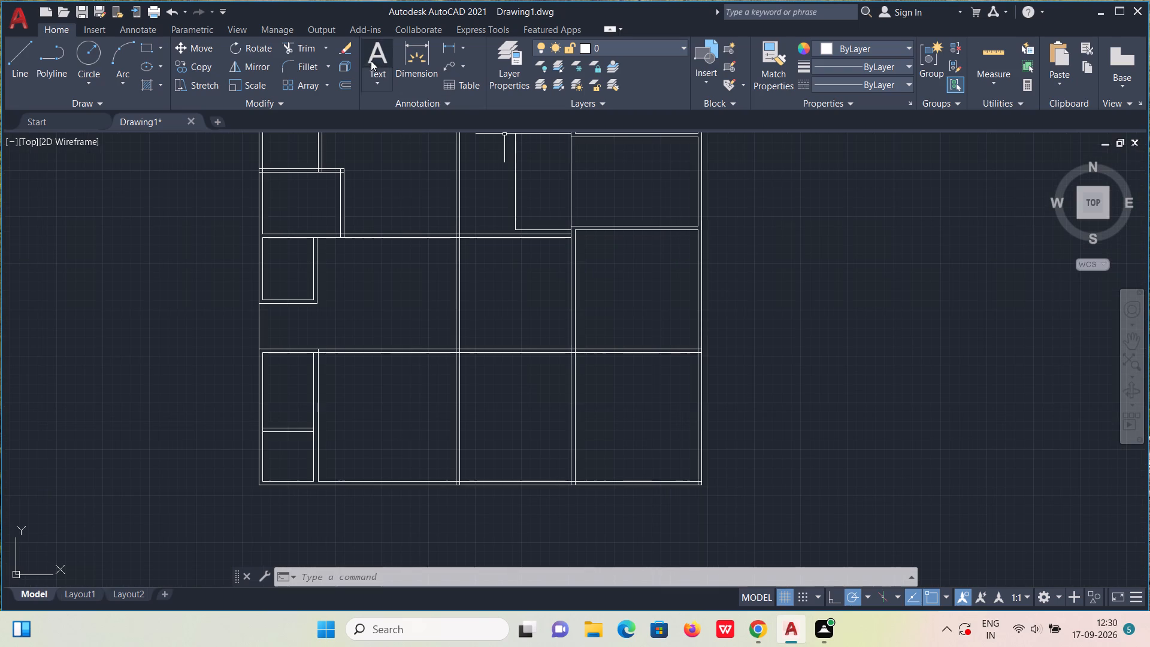
{"action": "left_click", "coordinate": [302, 49]}
{"action": "scroll", "coordinate": [583, 413], "scroll_direction": "up", "scroll_amount": 2}
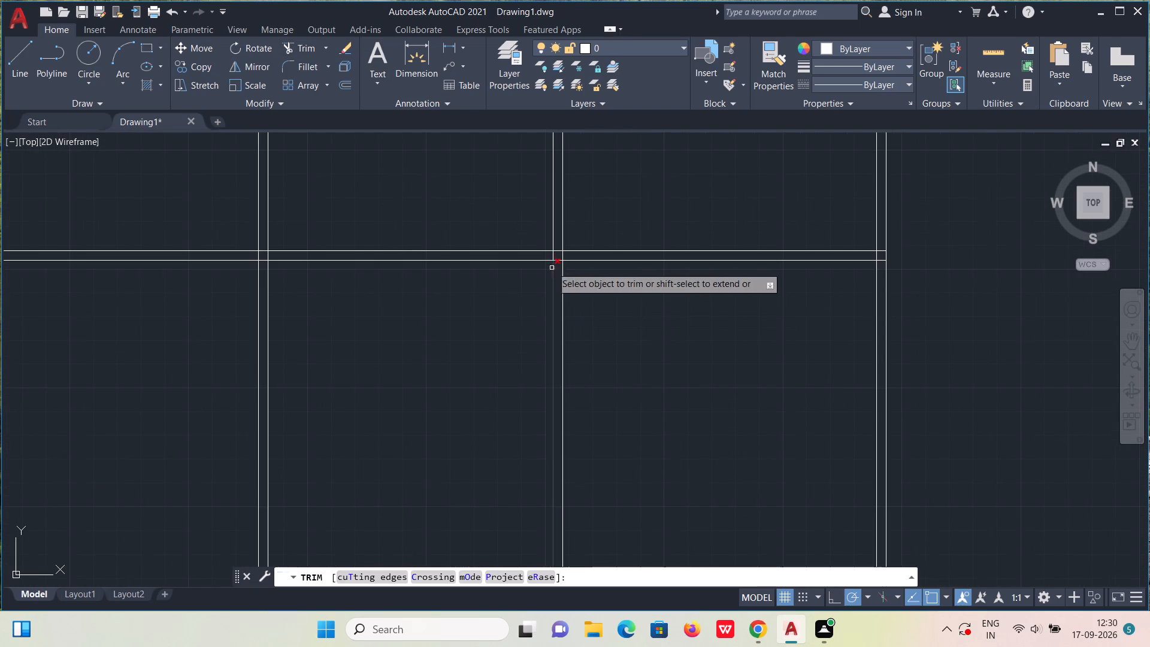
{"action": "middle_click_drag", "start_coordinate": [589, 427], "coordinate": [625, 175]}
{"action": "scroll", "coordinate": [652, 283], "scroll_direction": "up", "scroll_amount": 1}
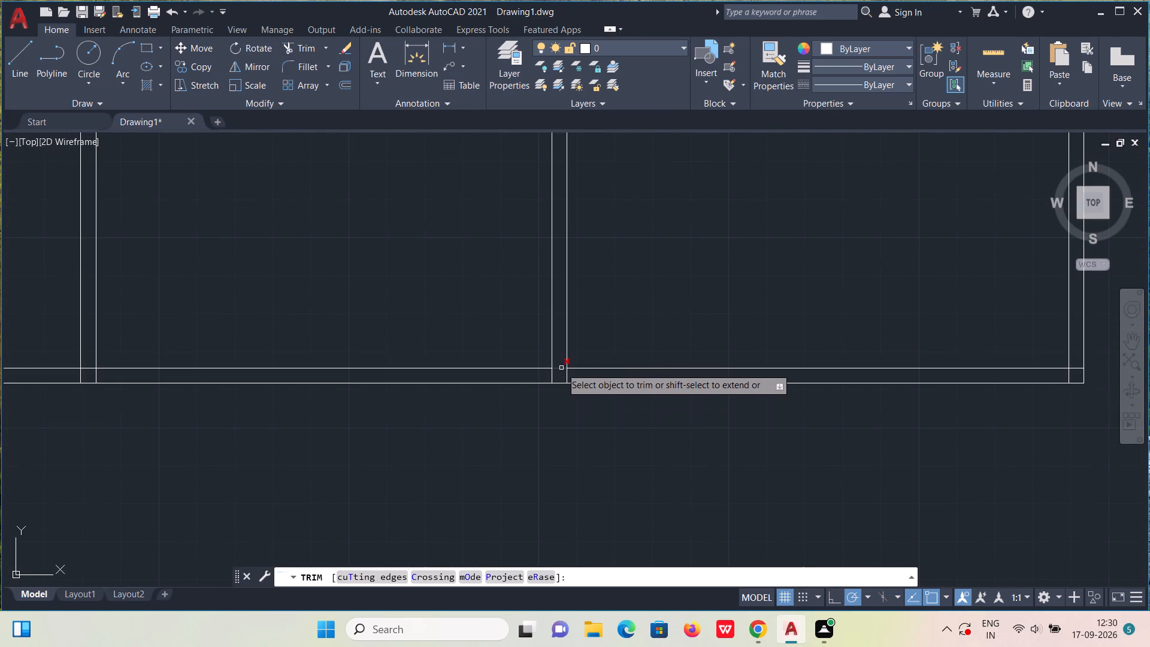
{"action": "left_click", "coordinate": [561, 368]}
{"action": "left_click", "coordinate": [568, 379]}
Trim the inner wall lines' overlapping ends at the plan's lower-right outer corner.
{"action": "scroll", "coordinate": [959, 415], "scroll_direction": "up", "scroll_amount": 1}
{"action": "middle_click_drag", "start_coordinate": [928, 421], "coordinate": [574, 470]}
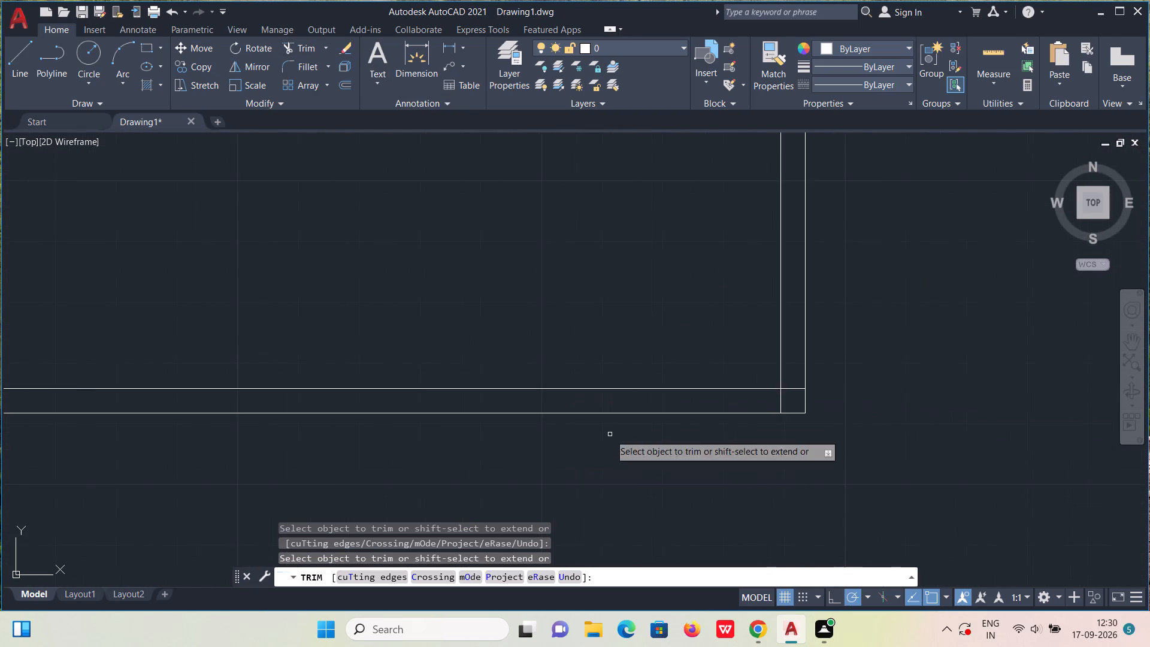
{"action": "scroll", "coordinate": [740, 407], "scroll_direction": "up", "scroll_amount": 3}
{"action": "left_click_drag", "start_coordinate": [972, 315], "coordinate": [881, 416]}
{"action": "scroll", "coordinate": [882, 402], "scroll_direction": "down", "scroll_amount": 5}
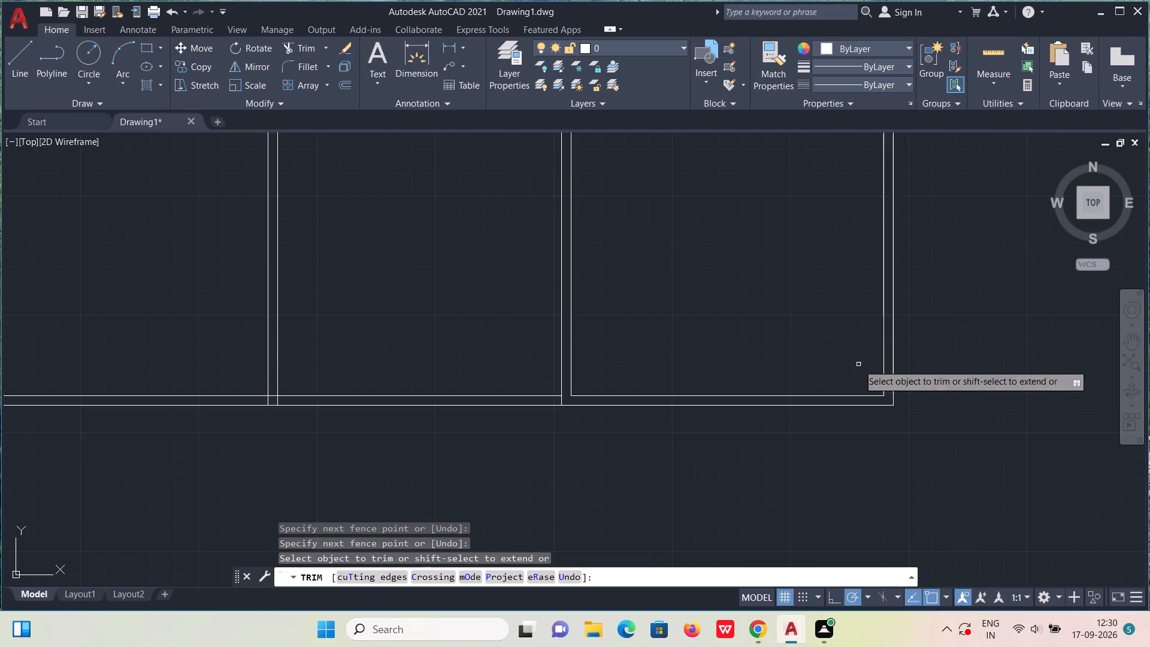
{"action": "middle_click_drag", "start_coordinate": [837, 344], "coordinate": [922, 559]}
{"action": "scroll", "coordinate": [919, 554], "scroll_direction": "up", "scroll_amount": 1}
{"action": "scroll", "coordinate": [704, 378], "scroll_direction": "down", "scroll_amount": 4}
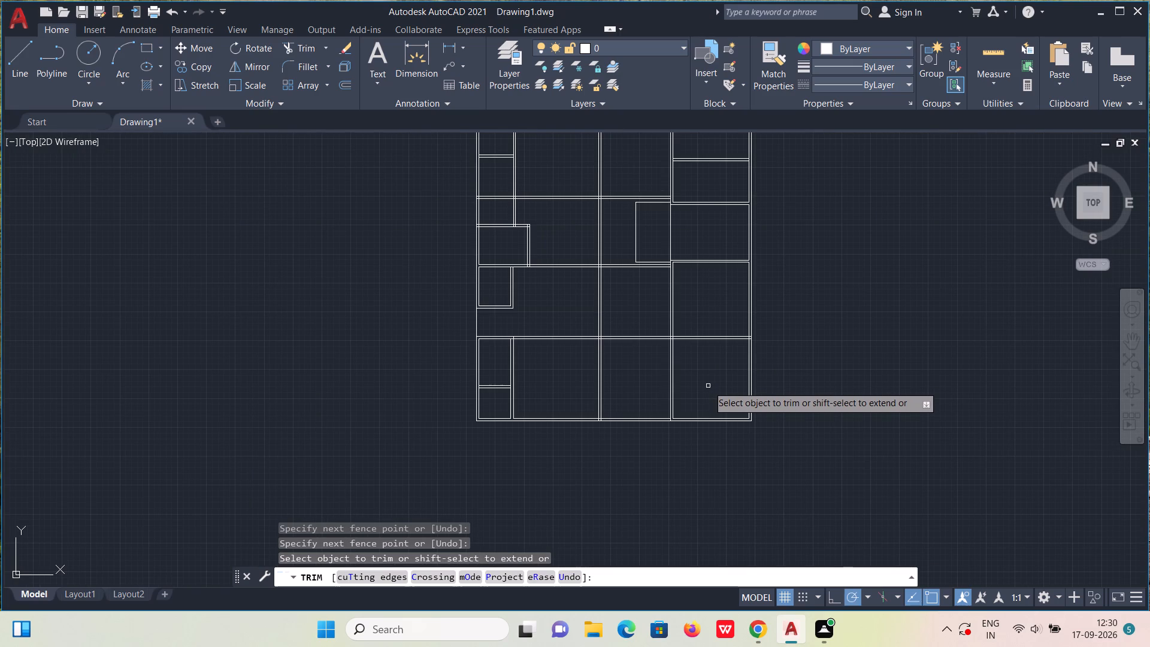
{"action": "middle_click_drag", "start_coordinate": [707, 387], "coordinate": [737, 387]}
{"action": "key", "text": "Escape"}
Add a 4" horizontal partition in the lower-right room by offsetting its inner bottom wall line up 4' and the new line another 4".
{"action": "scroll", "coordinate": [737, 387], "scroll_direction": "up", "scroll_amount": 4}
{"action": "scroll", "coordinate": [731, 456], "scroll_direction": "down", "scroll_amount": 3}
{"action": "middle_click_drag", "start_coordinate": [745, 383], "coordinate": [764, 338]}
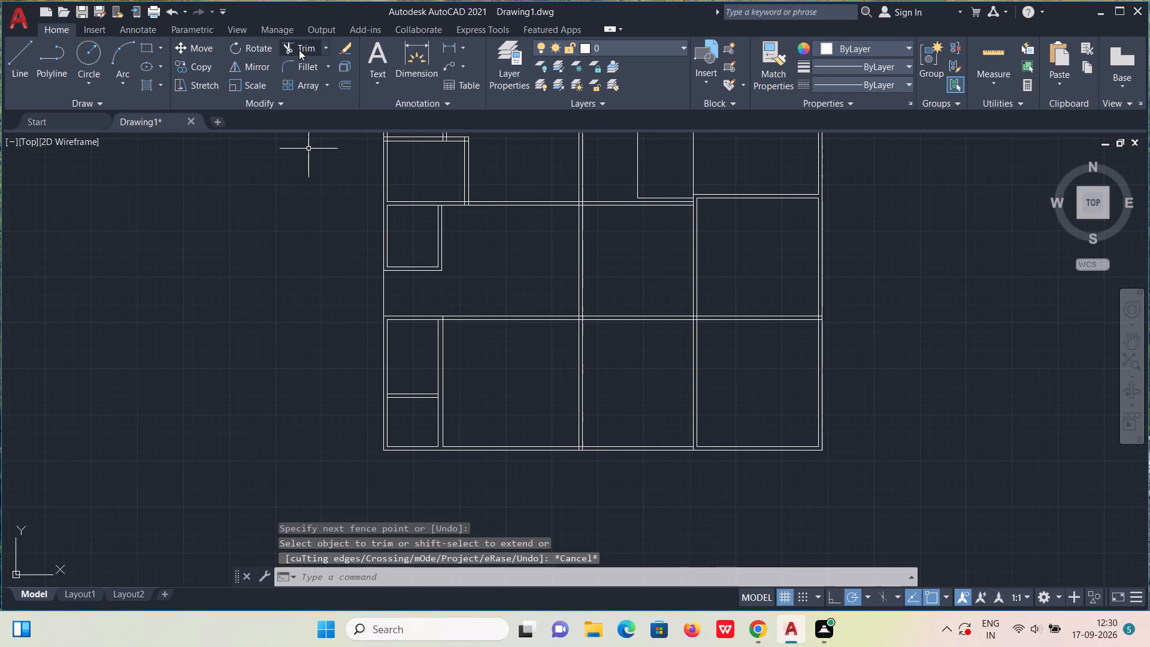
{"action": "left_click", "coordinate": [346, 85]}
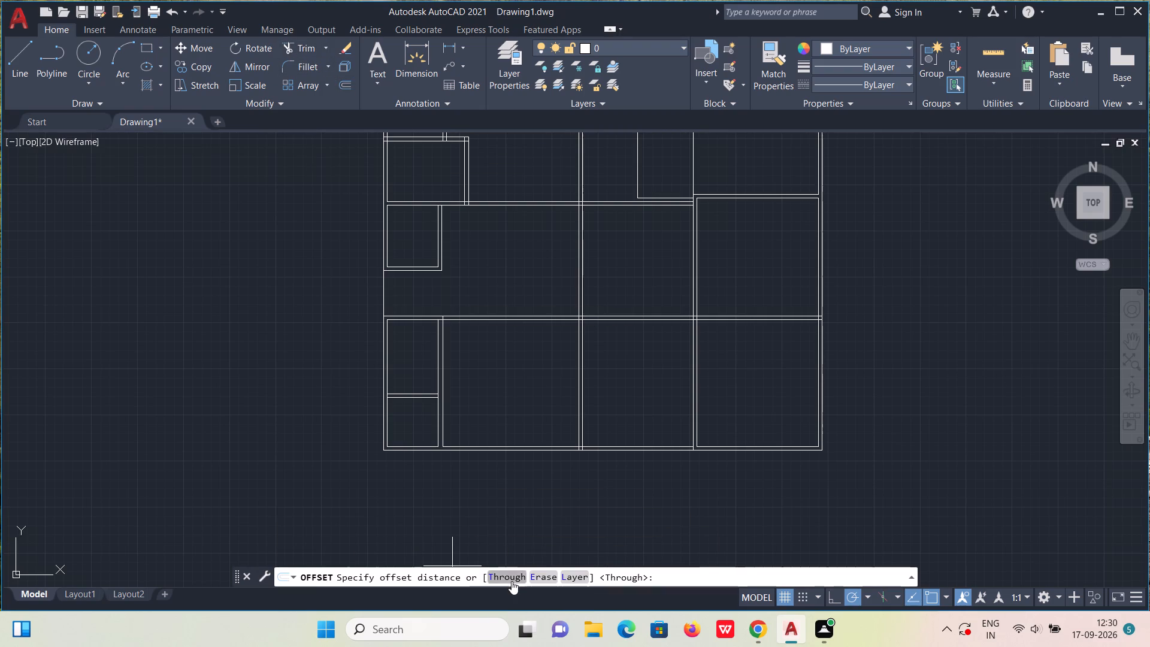
{"action": "left_click", "coordinate": [511, 577]}
{"action": "scroll", "coordinate": [752, 442], "scroll_direction": "up", "scroll_amount": 2}
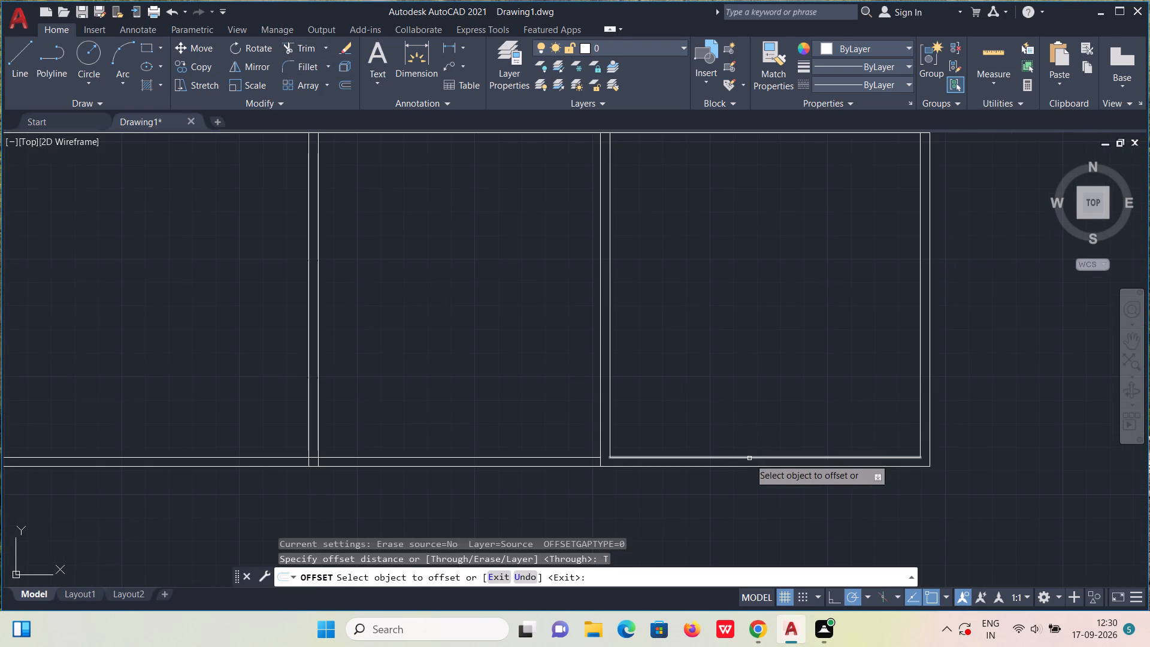
{"action": "left_click", "coordinate": [749, 458]}
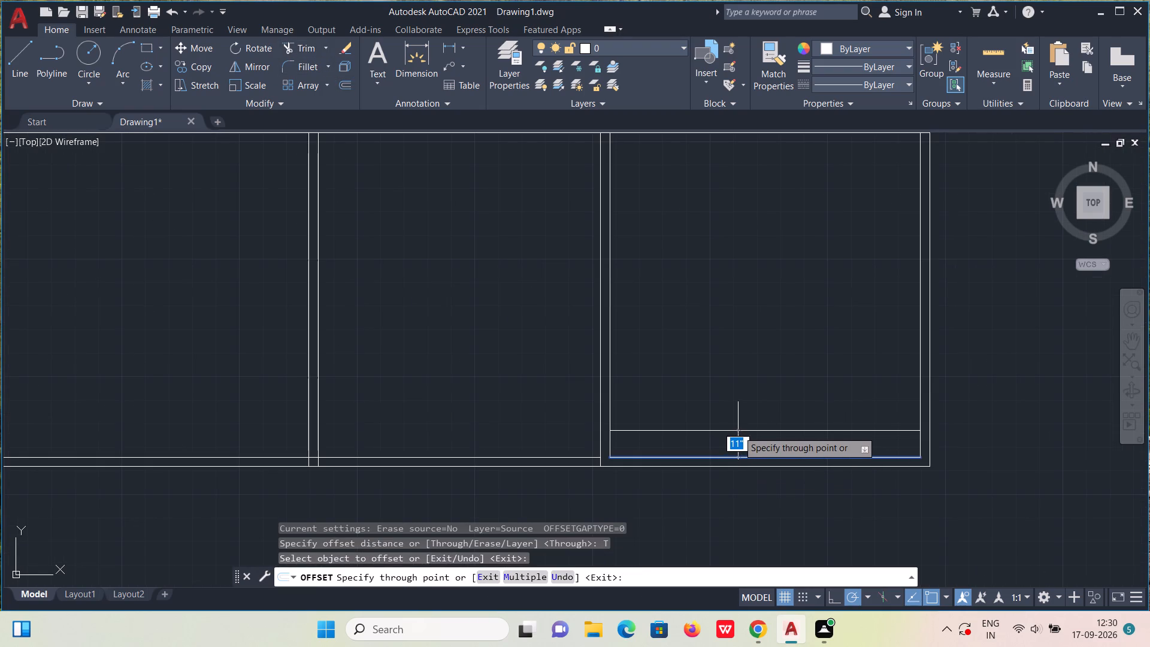
{"action": "type", "text": "4'"}
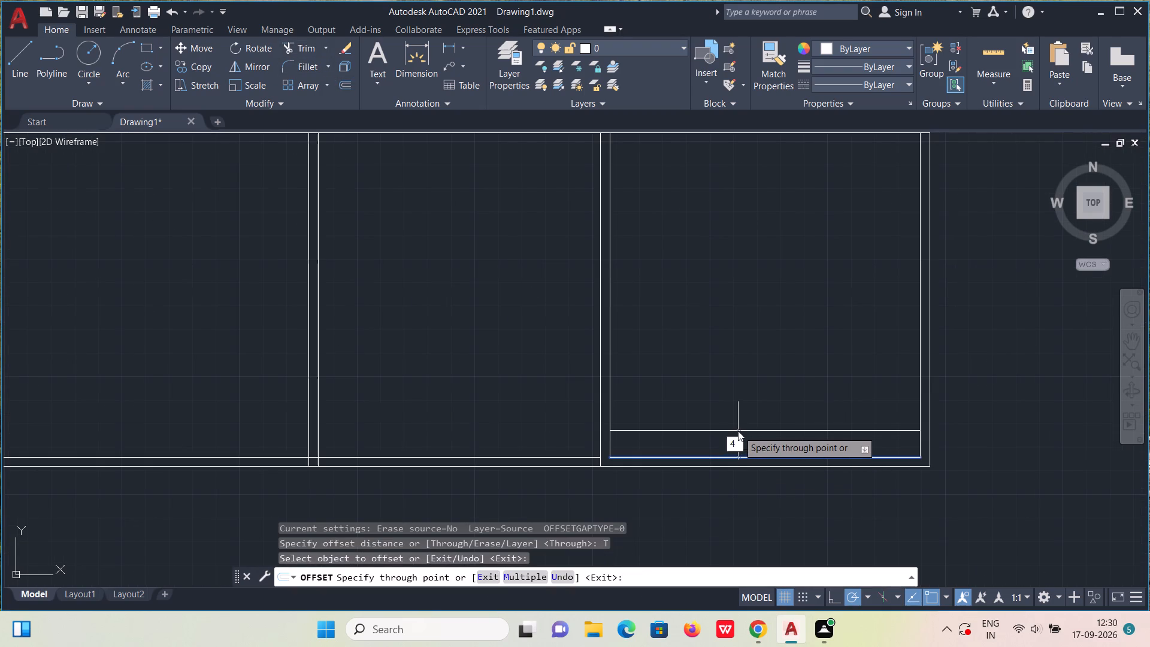
{"action": "key", "text": "Return"}
{"action": "left_click", "coordinate": [706, 343]}
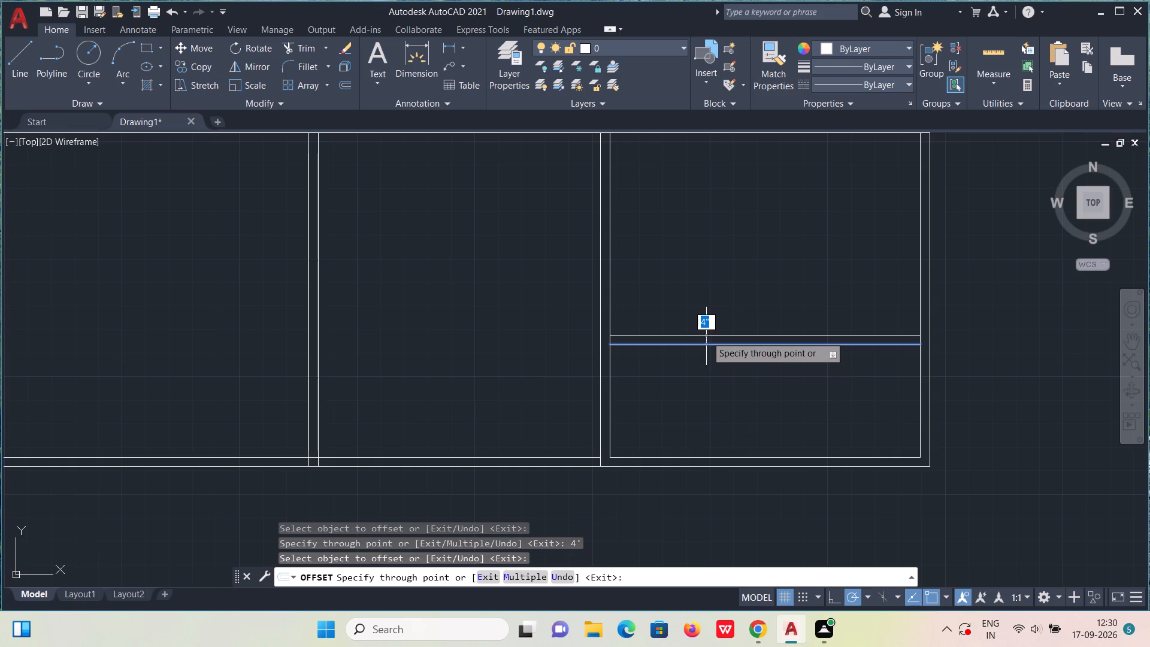
{"action": "type", "text": "4\""}
{"action": "key", "text": "Return"}
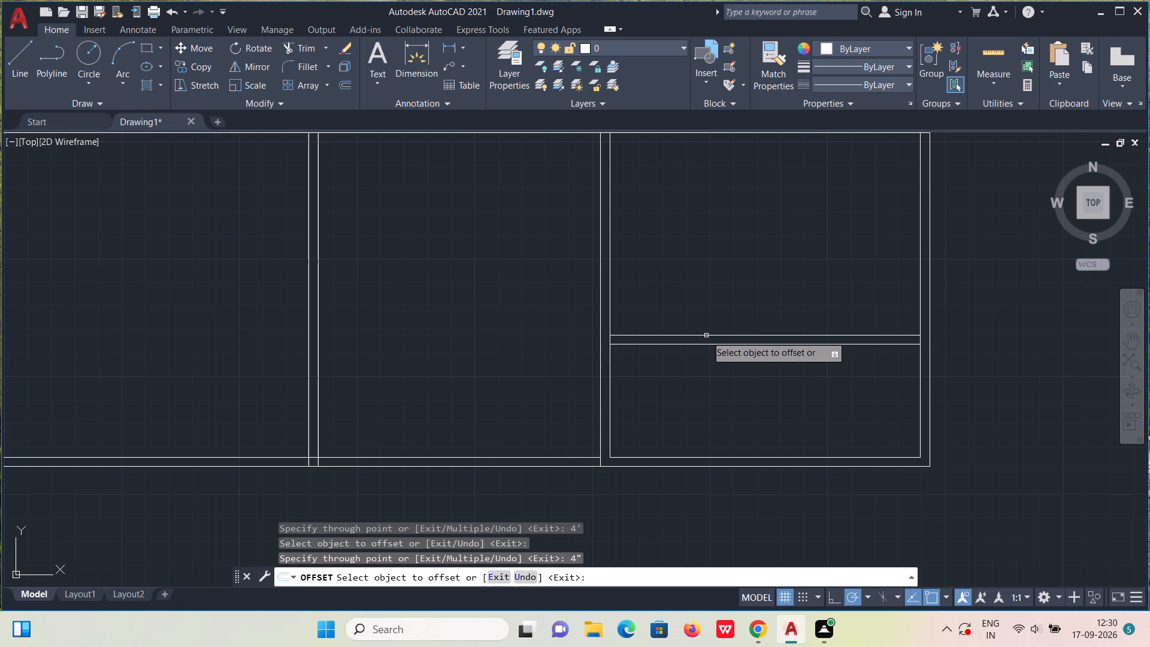
Trim the inner left wall line of the lower-right room between the new horizontal partition's two lines.
{"action": "scroll", "coordinate": [627, 324], "scroll_direction": "up", "scroll_amount": 1}
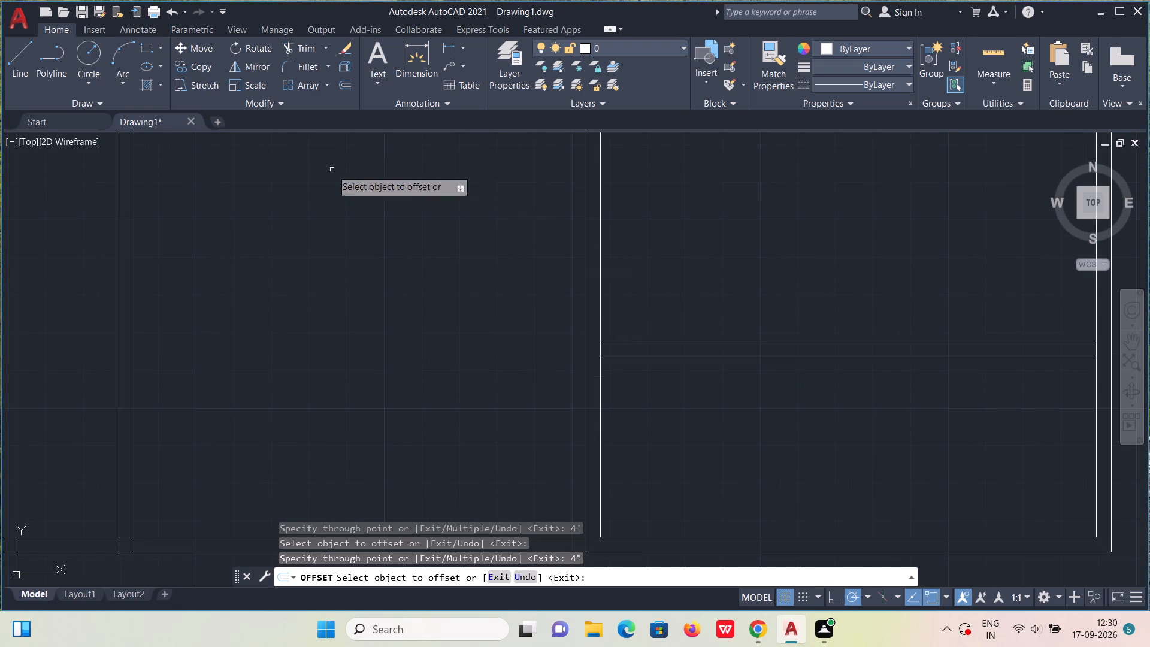
{"action": "left_click", "coordinate": [302, 49]}
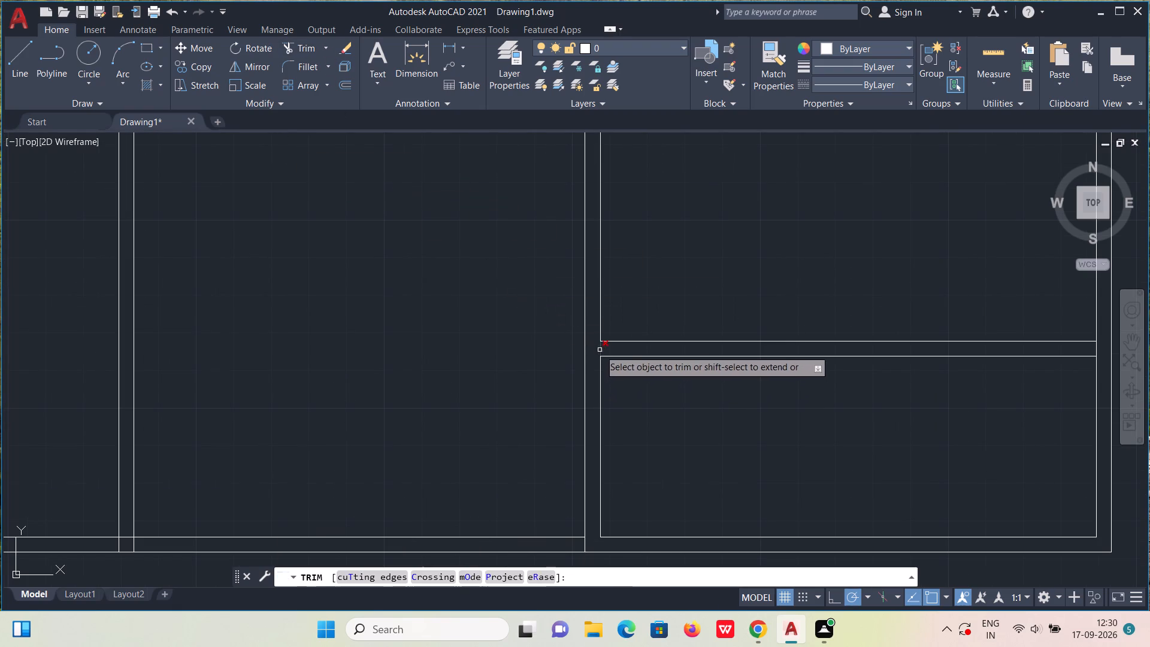
{"action": "left_click", "coordinate": [601, 349]}
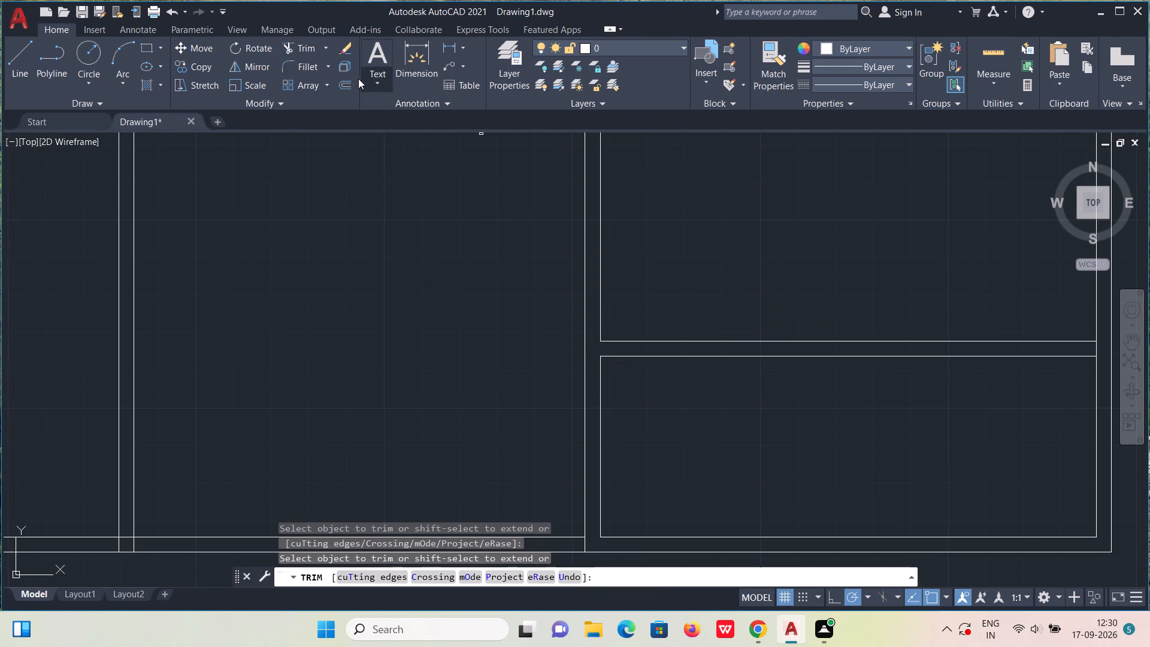
Add a 4" vertical partition below the new horizontal one by offsetting the inner left wall line 6' right and the new line 4".
{"action": "left_click", "coordinate": [348, 87]}
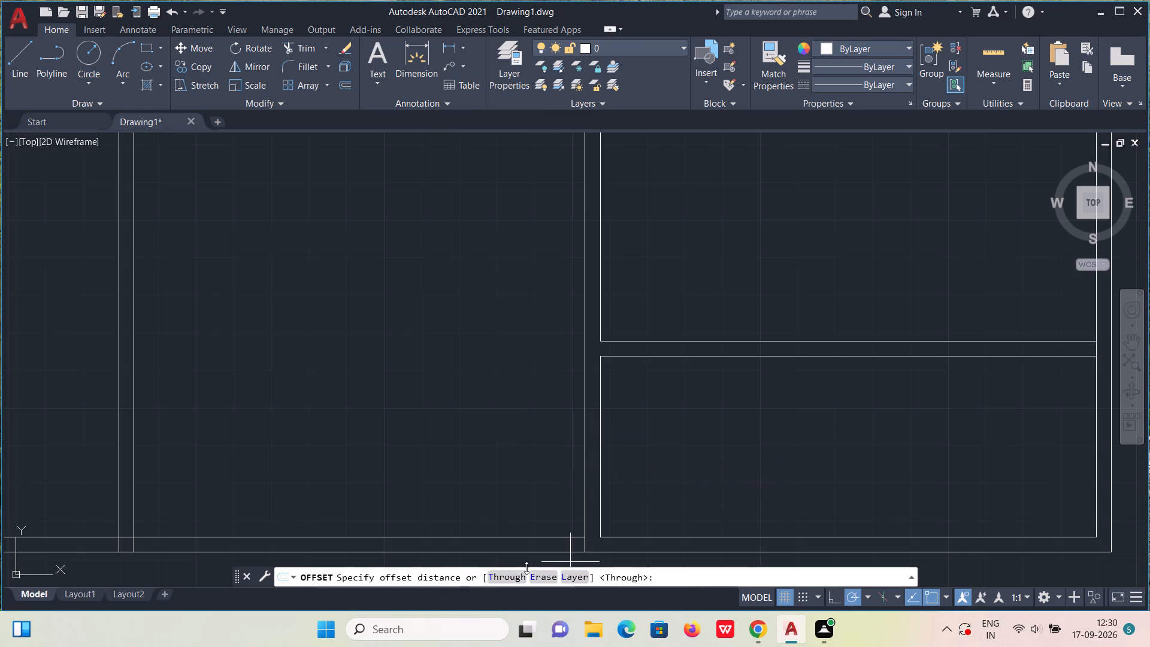
{"action": "left_click", "coordinate": [515, 575]}
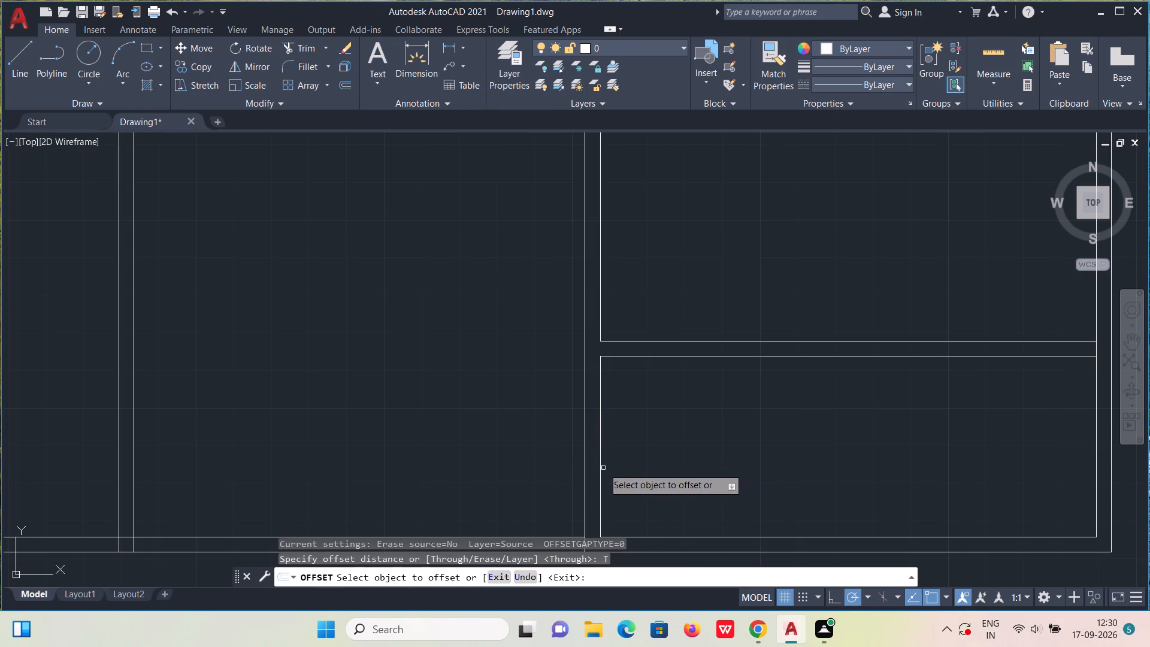
{"action": "left_click", "coordinate": [601, 468]}
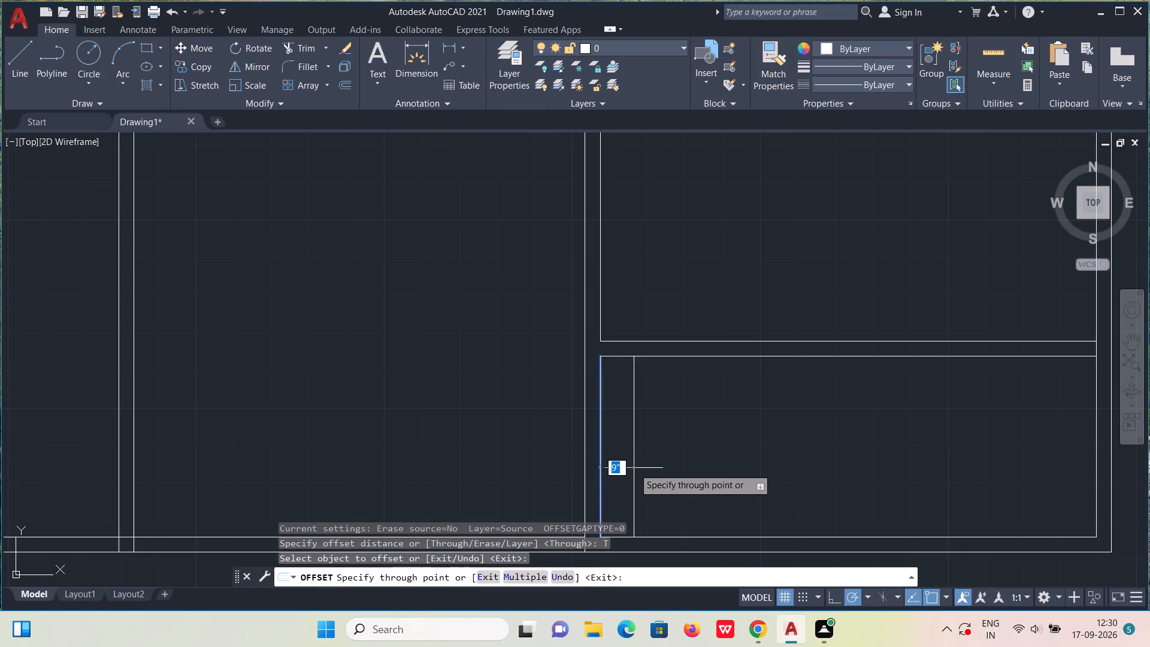
{"action": "type", "text": "6'"}
{"action": "key", "text": "Return"}
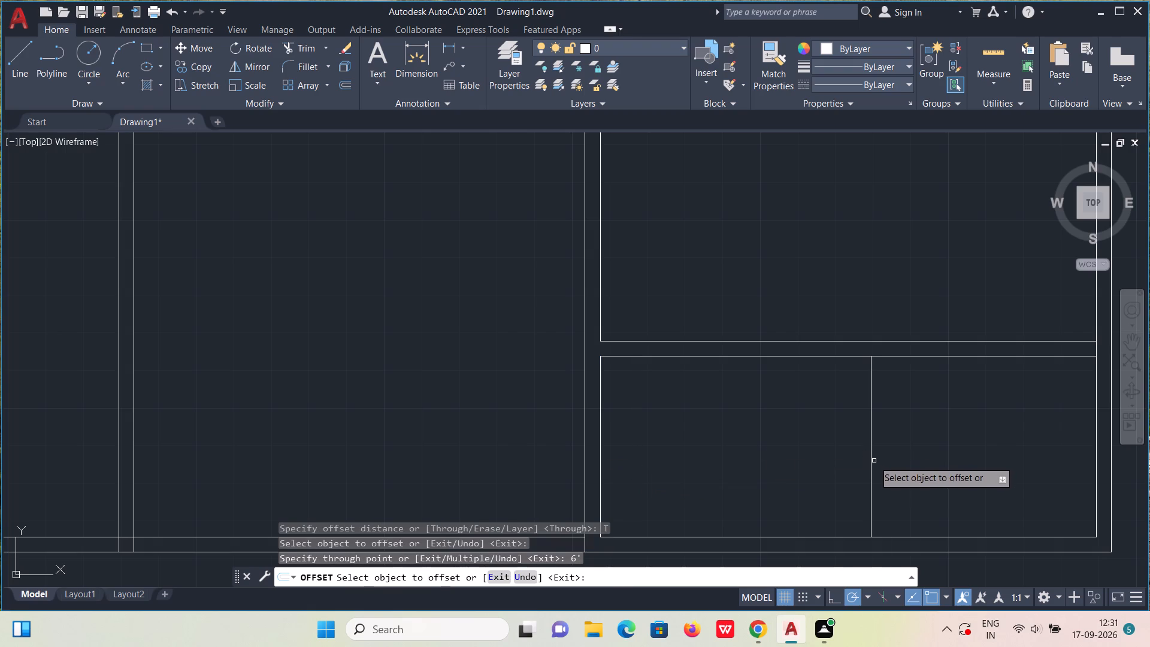
{"action": "left_click", "coordinate": [873, 462]}
{"action": "type", "text": "4\""}
{"action": "key", "text": "Return"}
Trim away the inner right and inner bottom wall lines of the corner space to the right of the new vertical partition.
{"action": "middle_click_drag", "start_coordinate": [846, 471], "coordinate": [531, 465]}
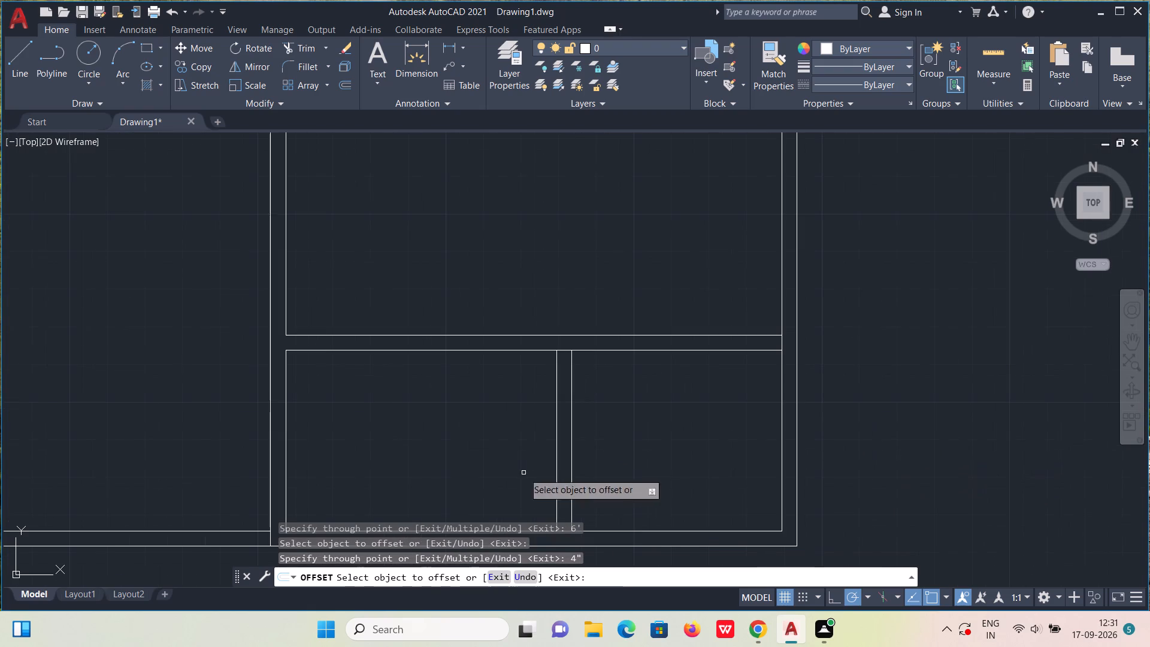
{"action": "left_click", "coordinate": [294, 46]}
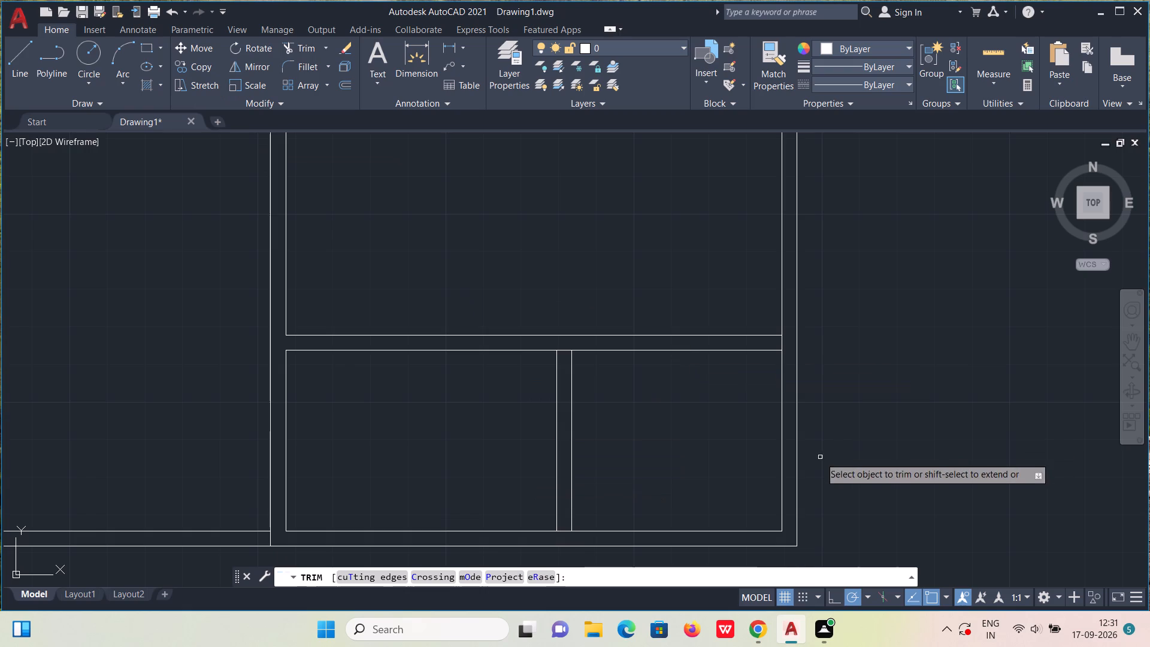
{"action": "left_click", "coordinate": [782, 464]}
{"action": "left_click", "coordinate": [784, 478]}
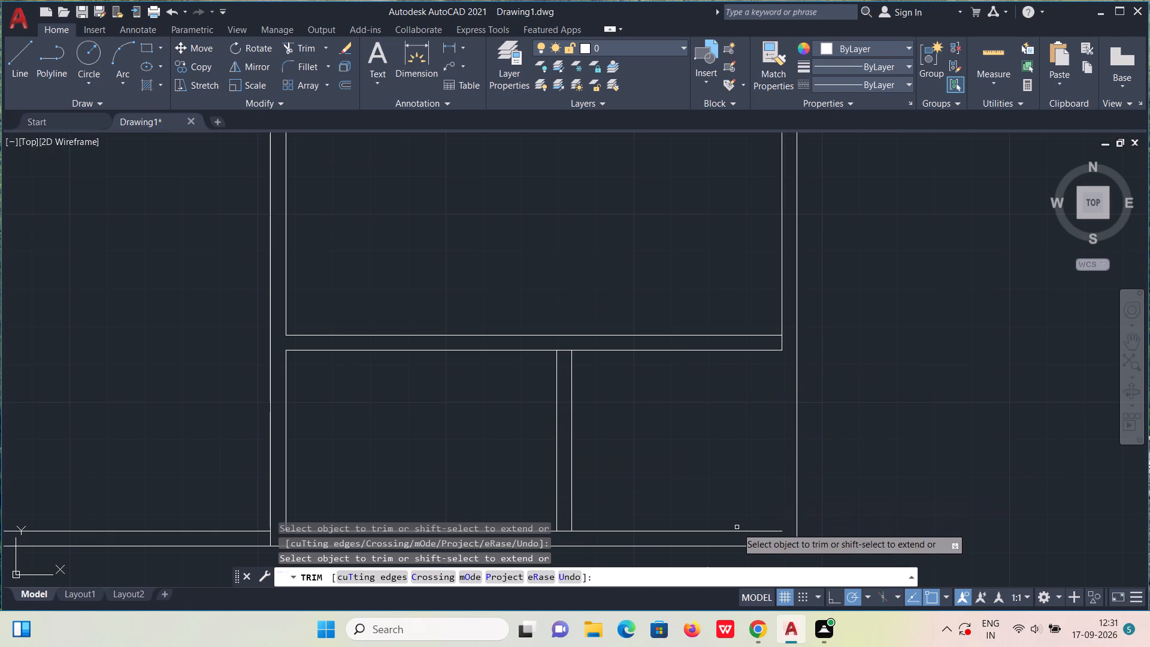
{"action": "left_click", "coordinate": [737, 530]}
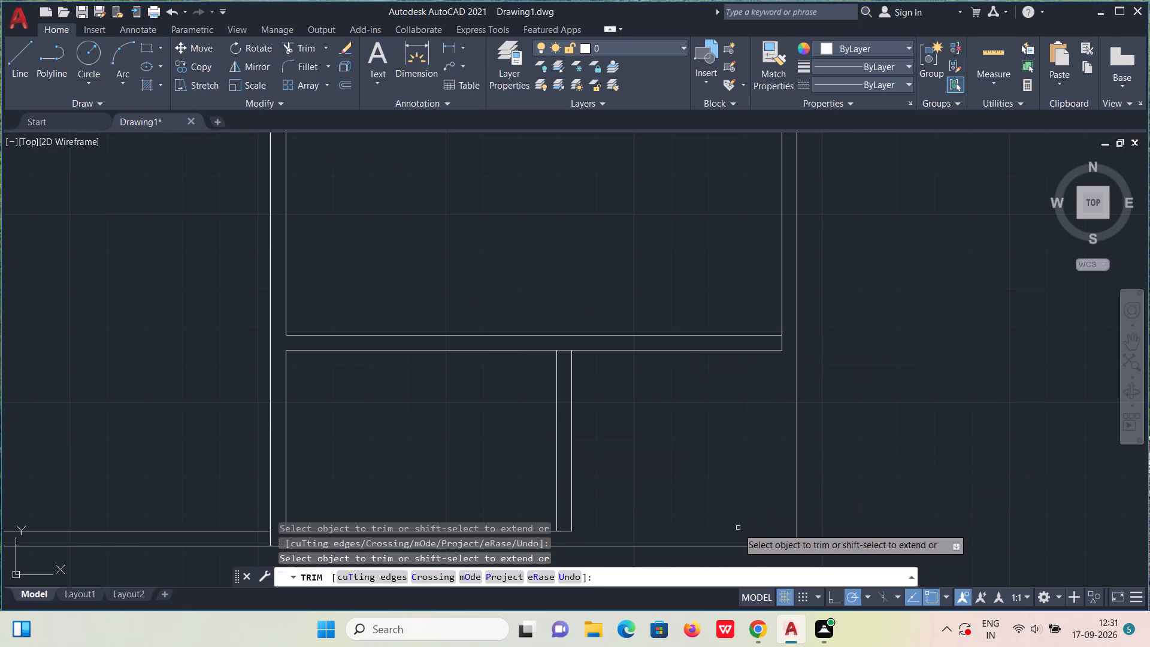
{"action": "key", "text": "Escape"}
Draw short lines extending the vertical partition's right face to the bottom outer wall and the horizontal partition's lower face to the right outer wall.
{"action": "middle_click_drag", "start_coordinate": [678, 479], "coordinate": [748, 471]}
{"action": "scroll", "coordinate": [748, 471], "scroll_direction": "up", "scroll_amount": 1}
{"action": "scroll", "coordinate": [775, 458], "scroll_direction": "down", "scroll_amount": 1}
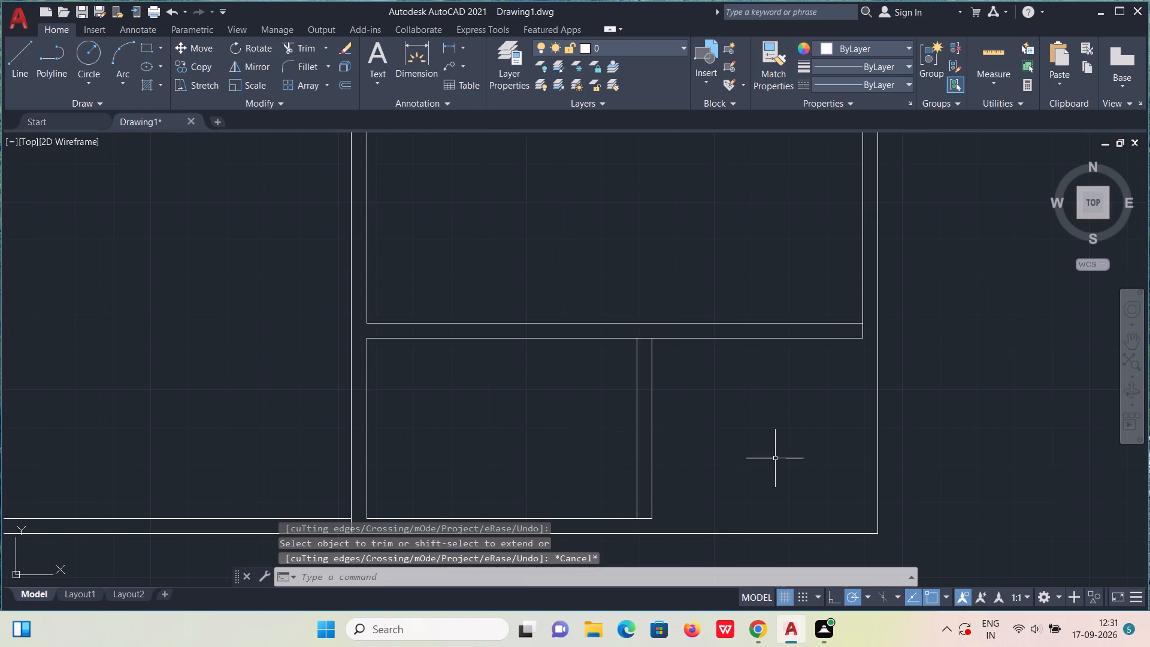
{"action": "key", "text": "l"}
{"action": "key", "text": "Return"}
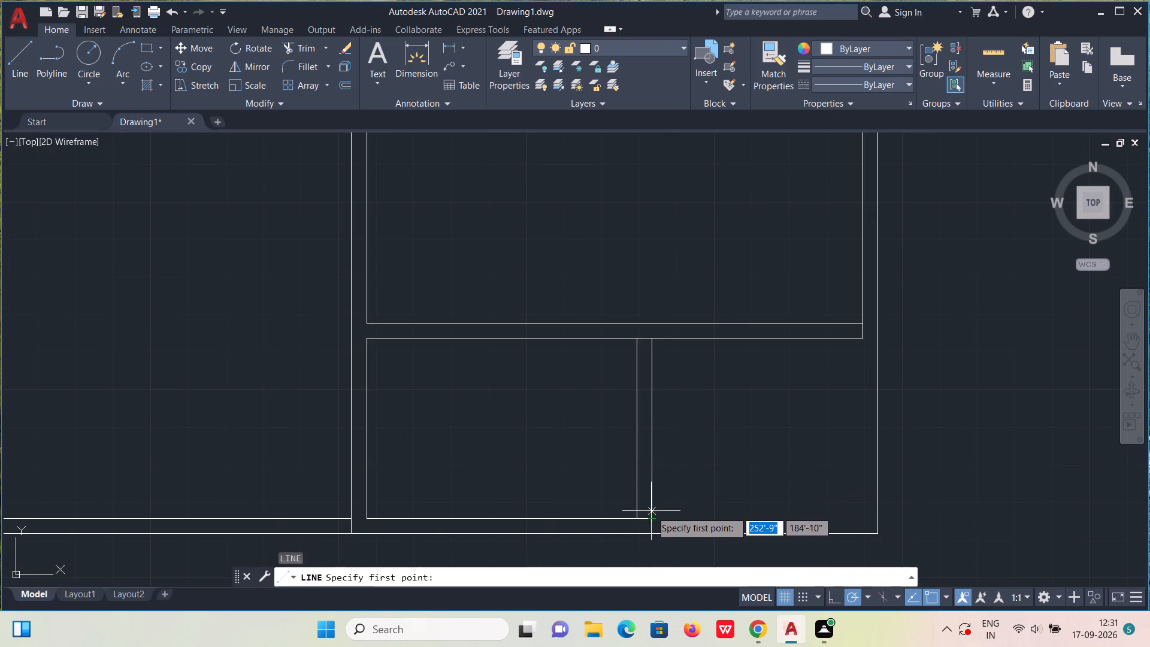
{"action": "left_click", "coordinate": [653, 517]}
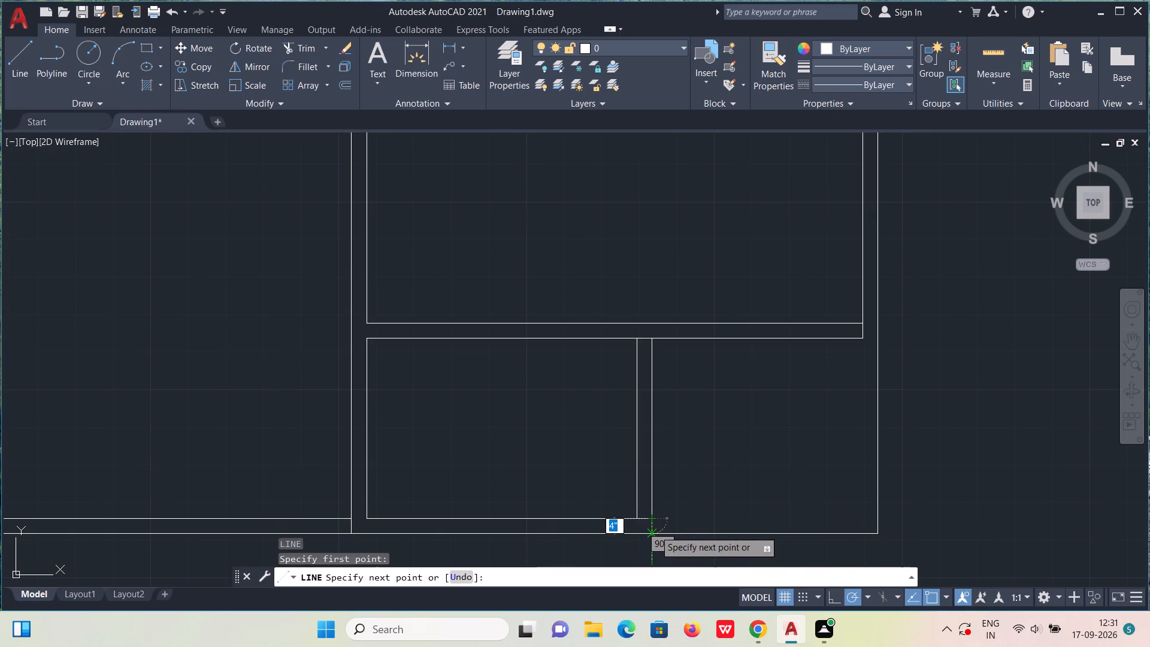
{"action": "left_click", "coordinate": [655, 530]}
{"action": "key", "text": "Escape"}
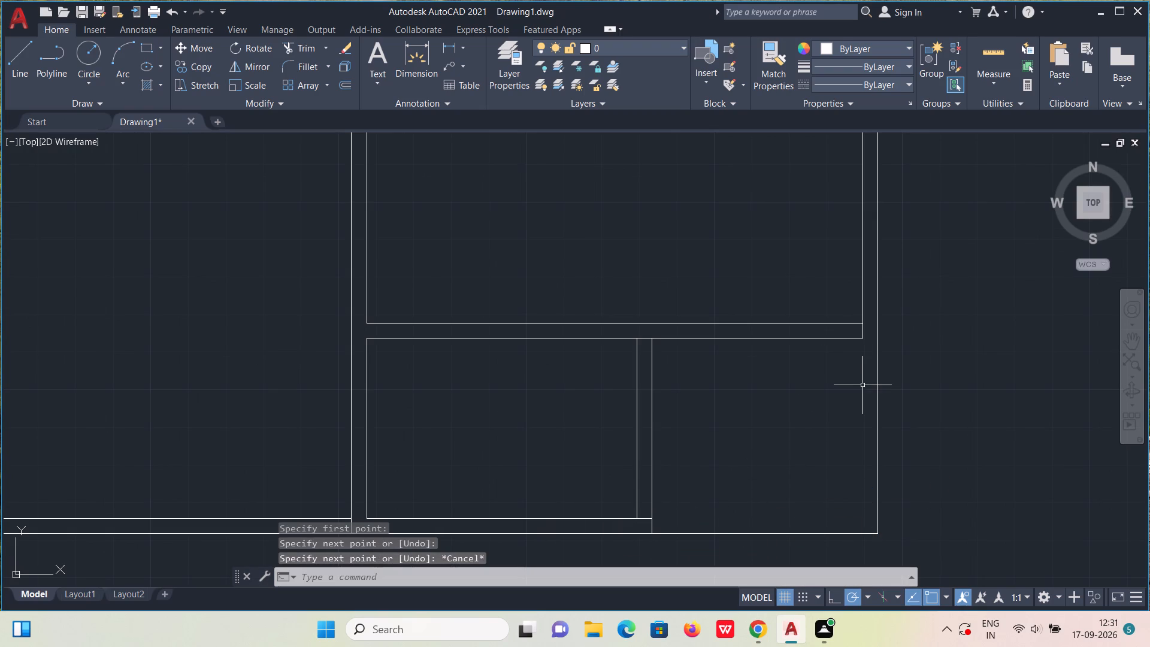
{"action": "key", "text": "l"}
{"action": "key", "text": "Return"}
{"action": "left_click", "coordinate": [855, 338]}
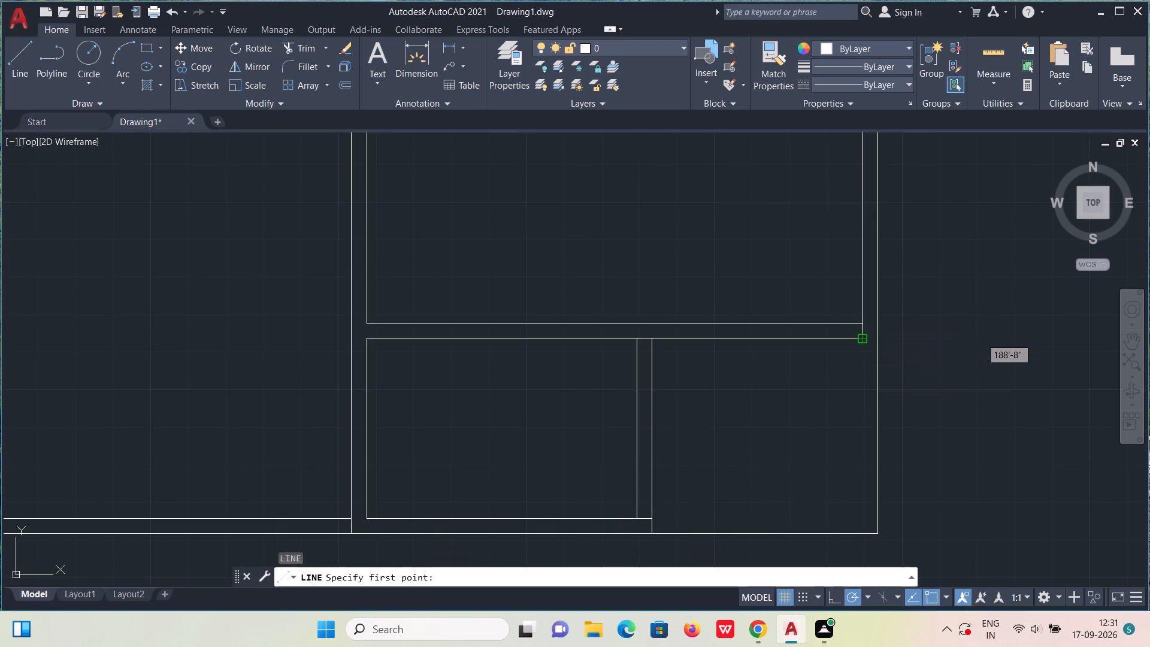
{"action": "left_click", "coordinate": [882, 338]}
{"action": "key", "text": "Escape"}
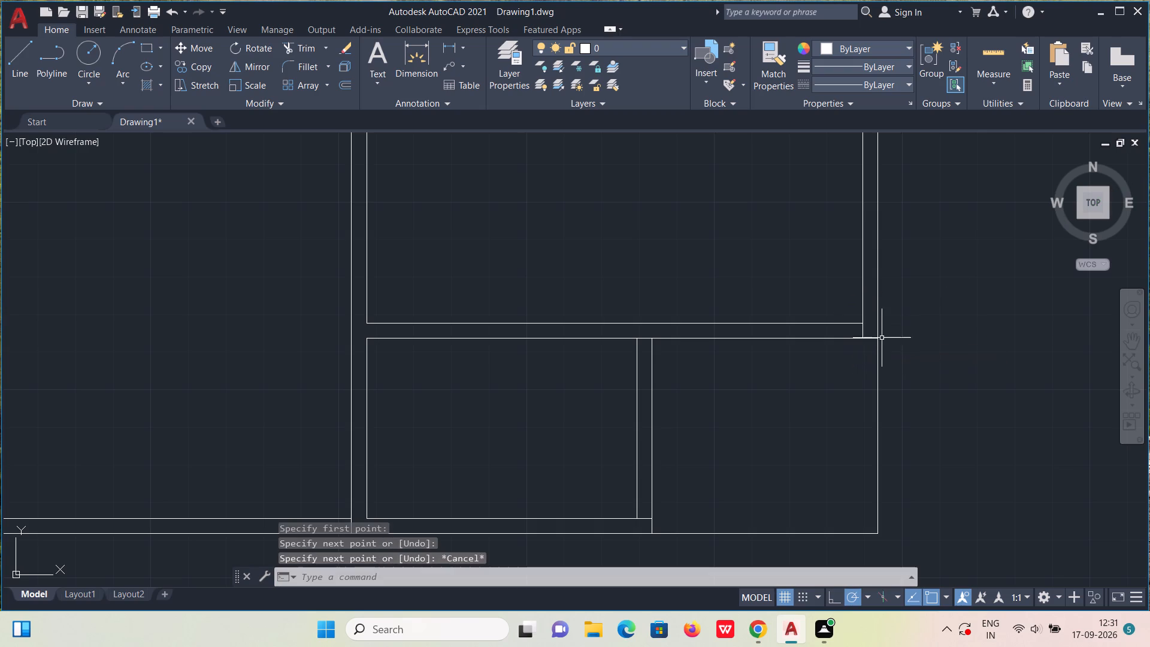
Trim the leftover wall stubs at the horizontal partition's right end and the vertical partition's bottom end.
{"action": "middle_click_drag", "start_coordinate": [874, 370], "coordinate": [861, 416]}
{"action": "scroll", "coordinate": [861, 416], "scroll_direction": "up", "scroll_amount": 1}
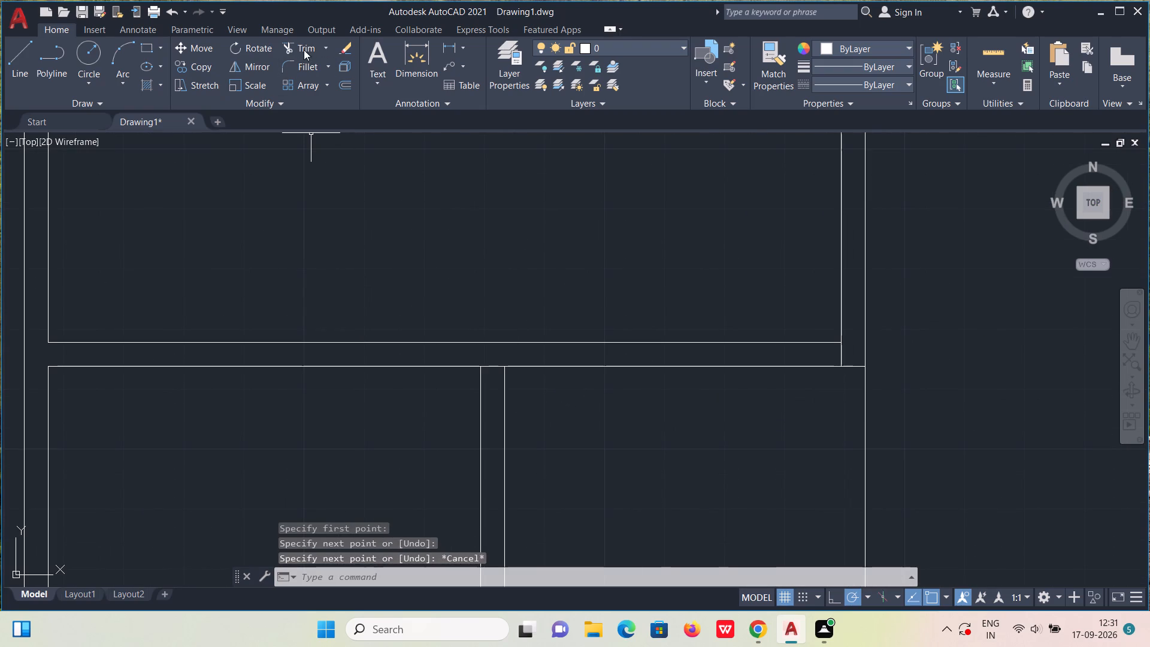
{"action": "left_click", "coordinate": [303, 49]}
{"action": "scroll", "coordinate": [712, 379], "scroll_direction": "up", "scroll_amount": 1}
{"action": "left_click", "coordinate": [919, 341]}
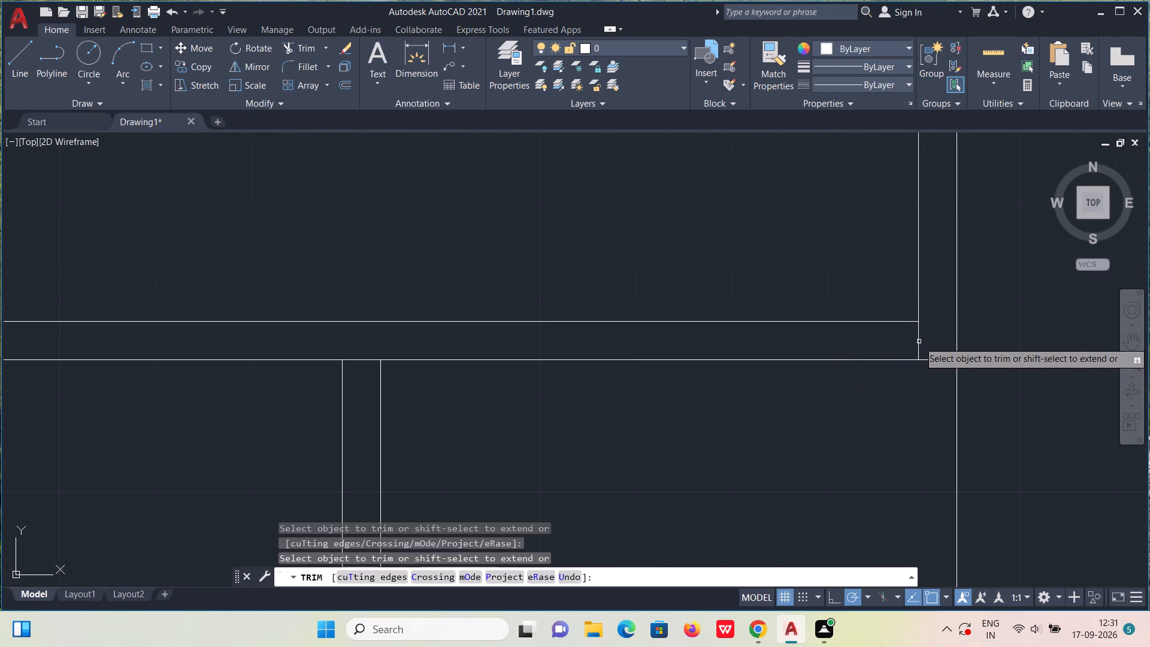
{"action": "left_click", "coordinate": [919, 344]}
{"action": "scroll", "coordinate": [913, 358], "scroll_direction": "down", "scroll_amount": 3}
{"action": "middle_click_drag", "start_coordinate": [617, 520], "coordinate": [624, 504]}
{"action": "scroll", "coordinate": [624, 506], "scroll_direction": "up", "scroll_amount": 1}
{"action": "scroll", "coordinate": [708, 473], "scroll_direction": "up", "scroll_amount": 2}
{"action": "middle_click_drag", "start_coordinate": [1053, 388], "coordinate": [698, 443]}
{"action": "left_click_drag", "start_coordinate": [767, 441], "coordinate": [773, 455]}
{"action": "scroll", "coordinate": [773, 455], "scroll_direction": "down", "scroll_amount": 2}
{"action": "key", "text": "Escape"}
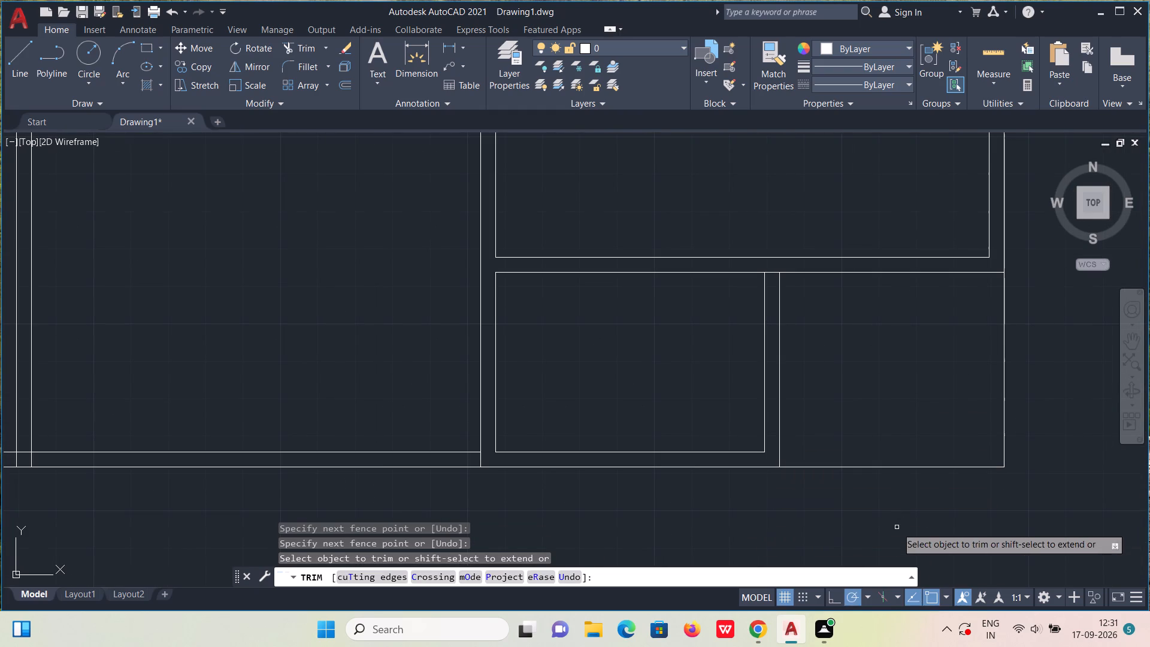
Measure the width and height of the small compartment beside the open corner and of the room above it.
{"action": "left_click", "coordinate": [995, 46]}
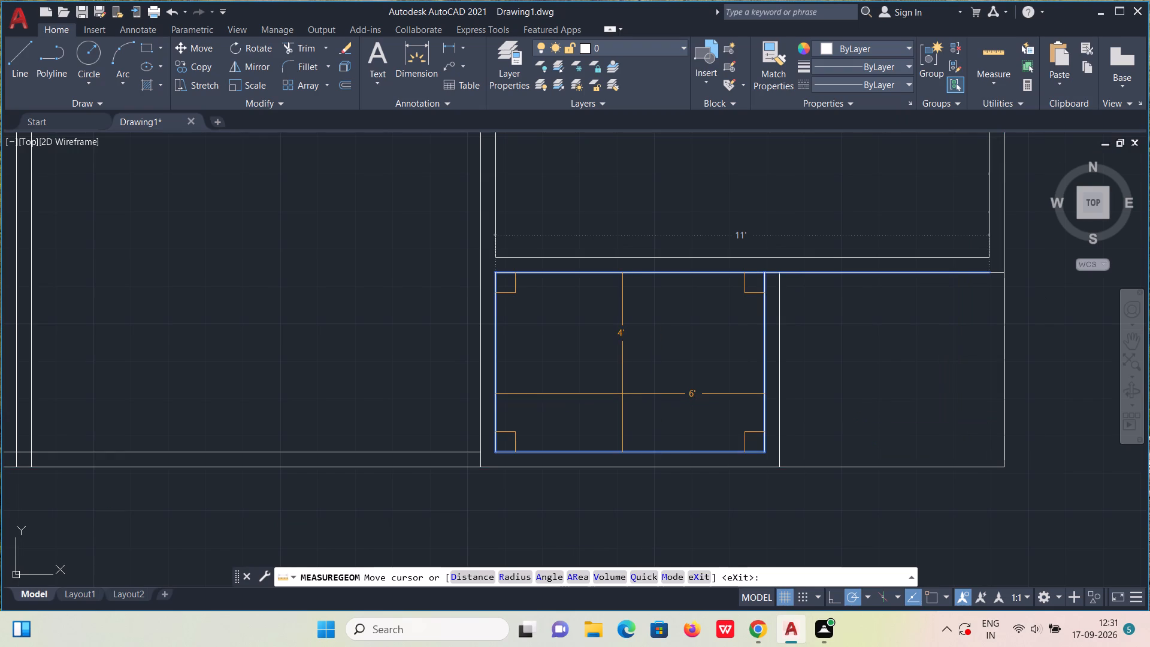
{"action": "middle_click_drag", "start_coordinate": [619, 400], "coordinate": [613, 567]}
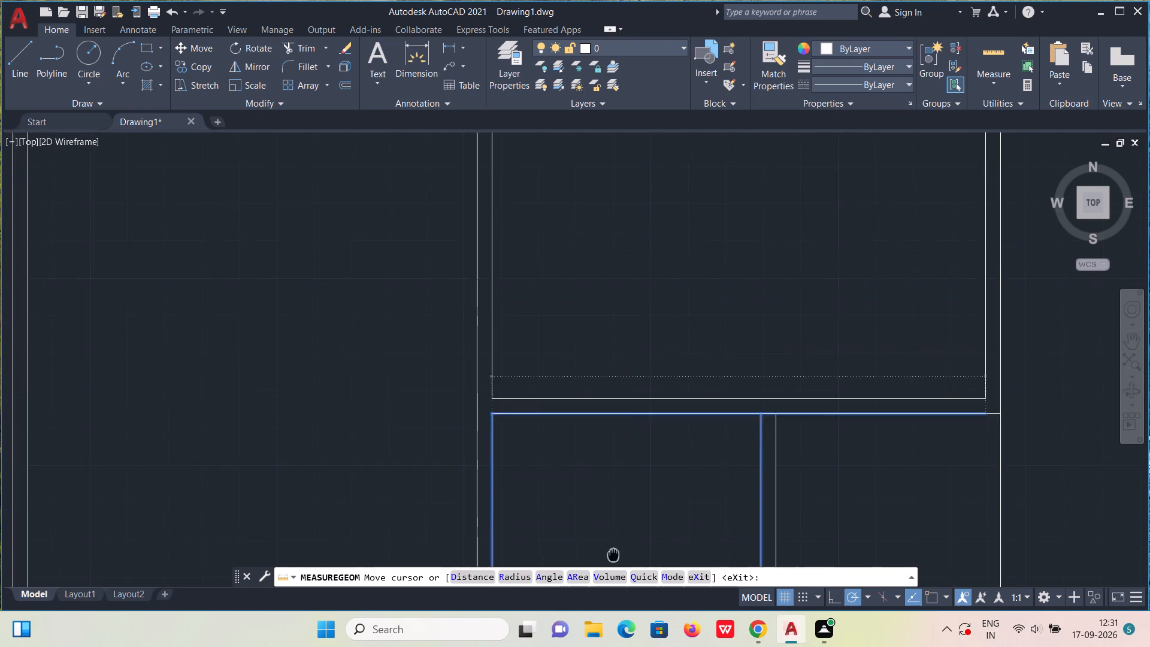
{"action": "middle_click_drag", "start_coordinate": [613, 567], "coordinate": [663, 553]}
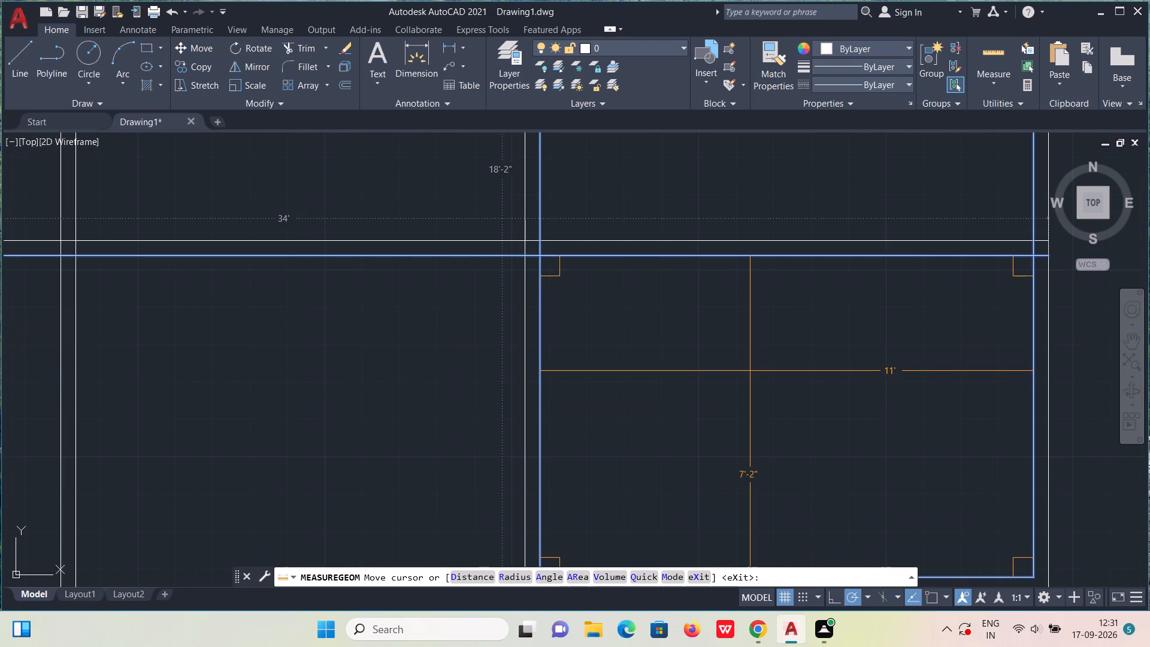
{"action": "scroll", "coordinate": [750, 371], "scroll_direction": "down", "scroll_amount": 1}
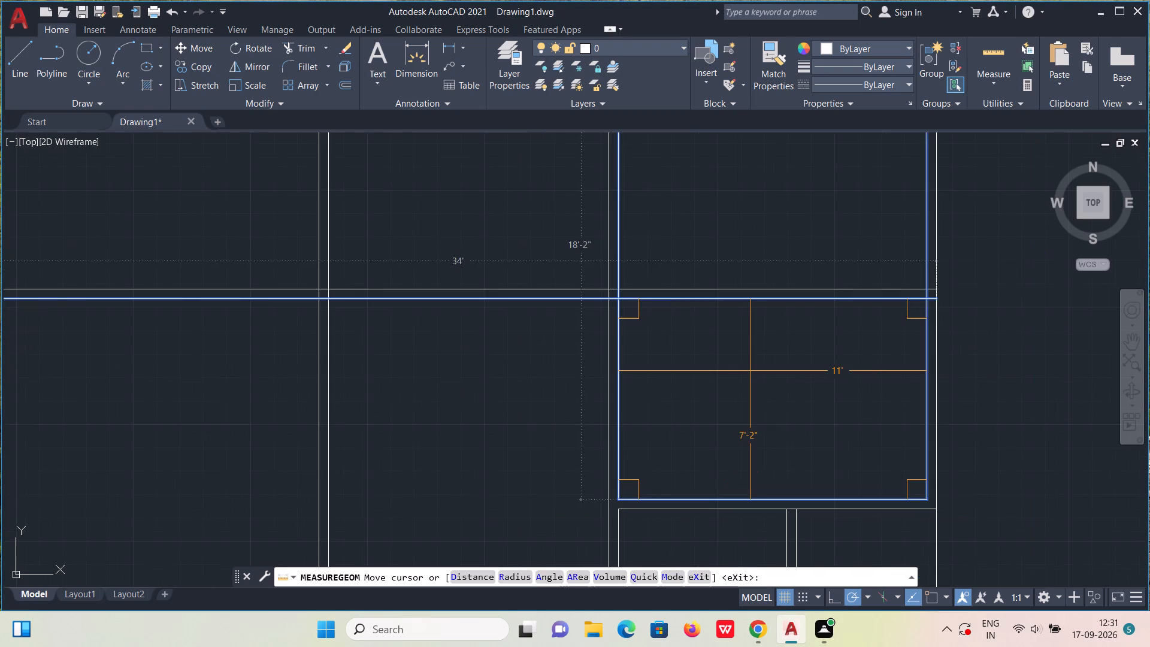
{"action": "middle_click_drag", "start_coordinate": [759, 353], "coordinate": [743, 319]}
{"action": "scroll", "coordinate": [743, 319], "scroll_direction": "up", "scroll_amount": 1}
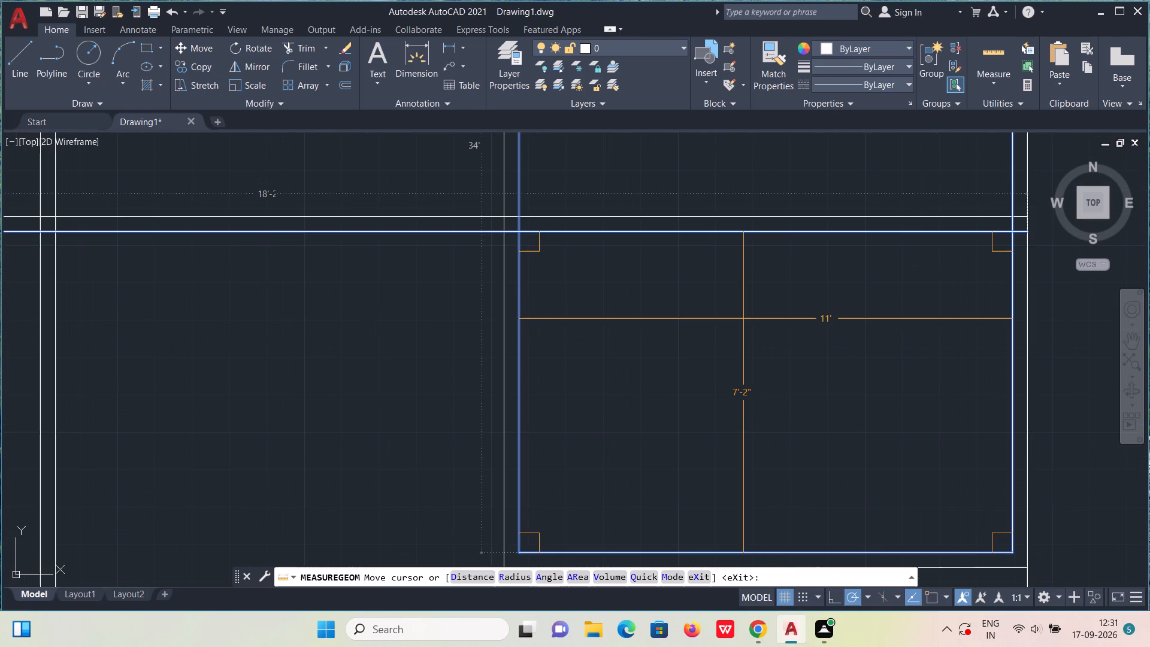
{"action": "scroll", "coordinate": [744, 319], "scroll_direction": "down", "scroll_amount": 3}
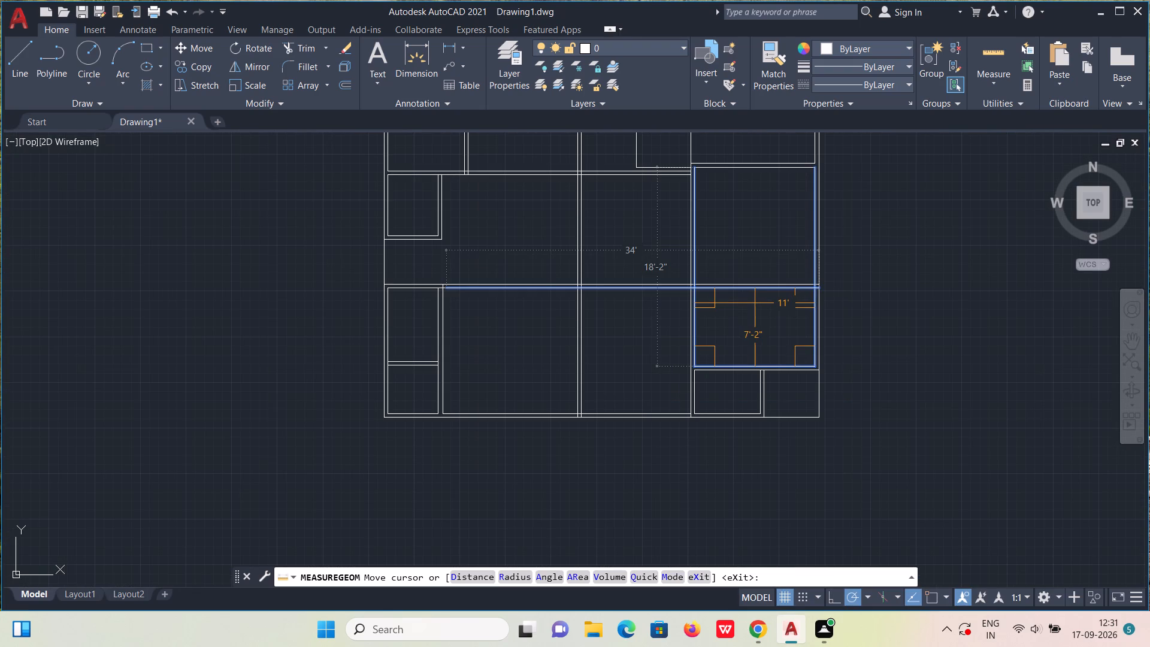
{"action": "middle_click_drag", "start_coordinate": [755, 303], "coordinate": [752, 365]}
{"action": "scroll", "coordinate": [752, 365], "scroll_direction": "up", "scroll_amount": 1}
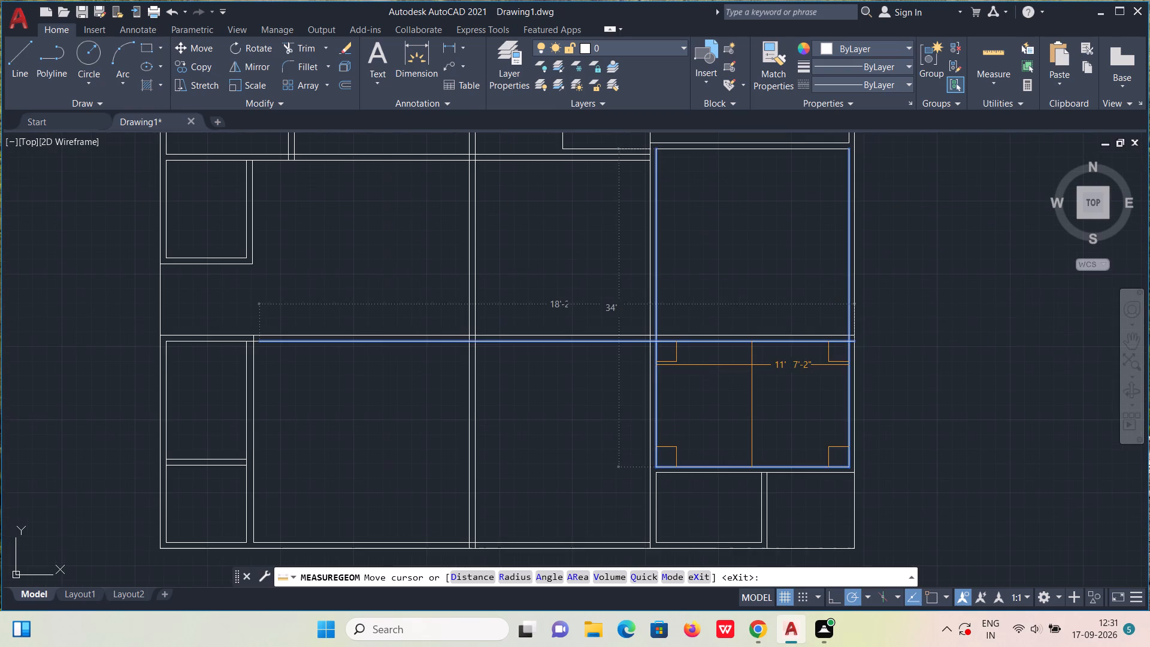
{"action": "key", "text": "Escape"}
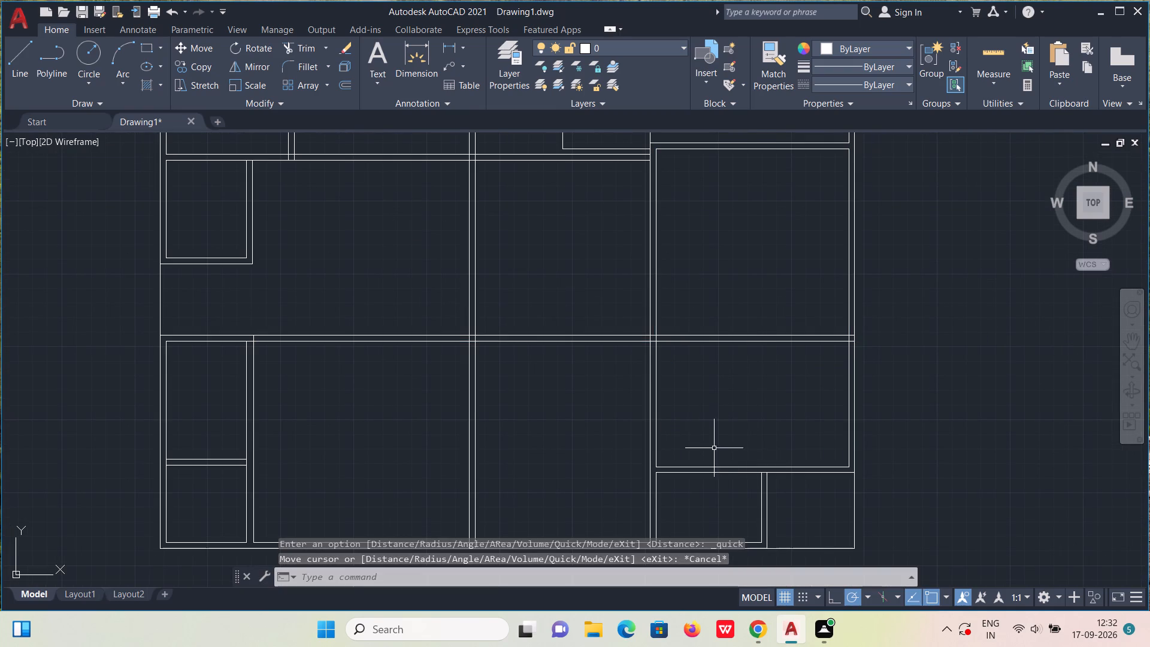
Offset the lower-right room's bottom wall line 11'6" upward, and offset the resulting line another 4" upward to form a new wall.
{"action": "key", "text": "Escape"}
{"action": "left_click", "coordinate": [349, 90]}
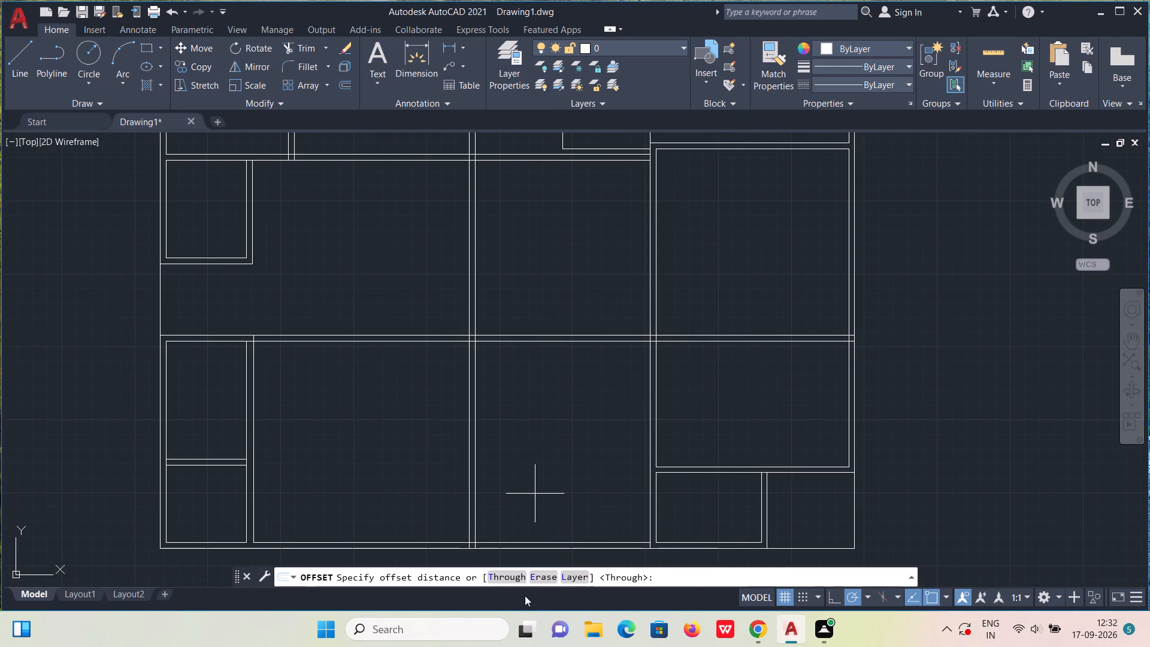
{"action": "left_click", "coordinate": [511, 575]}
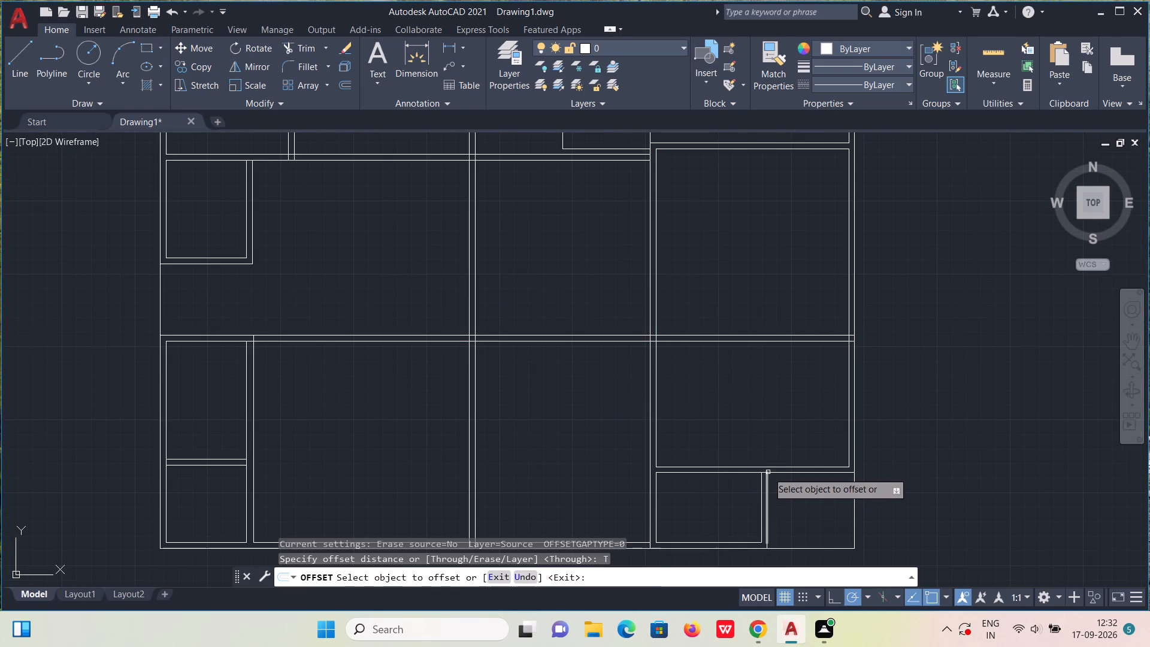
{"action": "scroll", "coordinate": [770, 464], "scroll_direction": "up", "scroll_amount": 2}
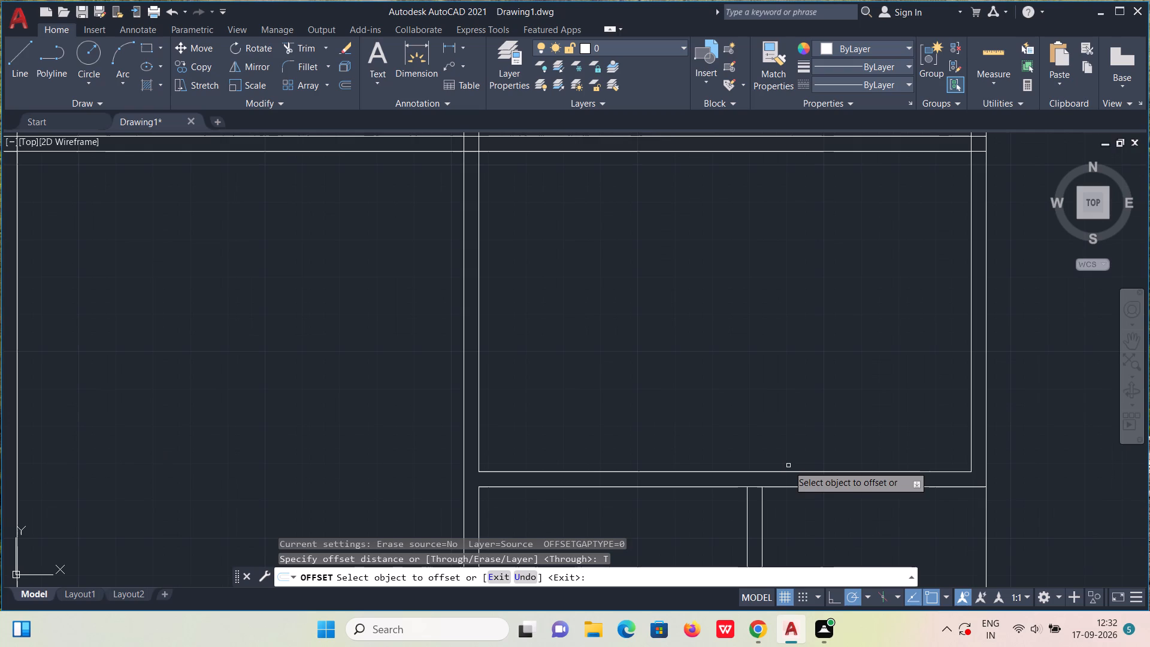
{"action": "scroll", "coordinate": [789, 468], "scroll_direction": "down", "scroll_amount": 1}
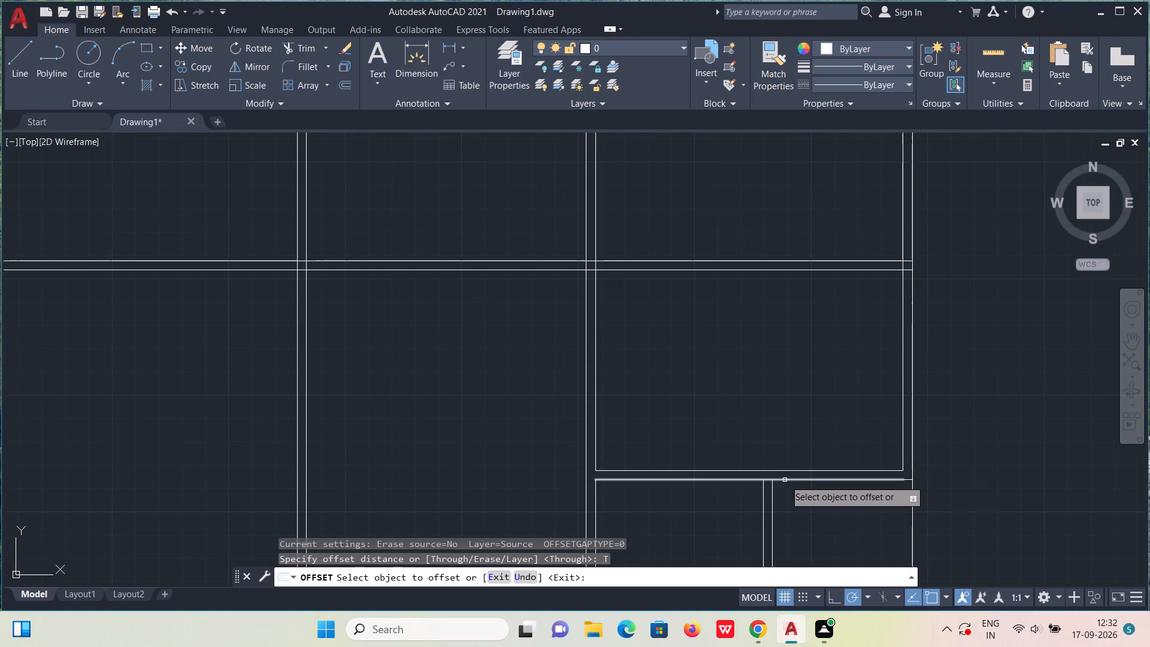
{"action": "left_click", "coordinate": [780, 470]}
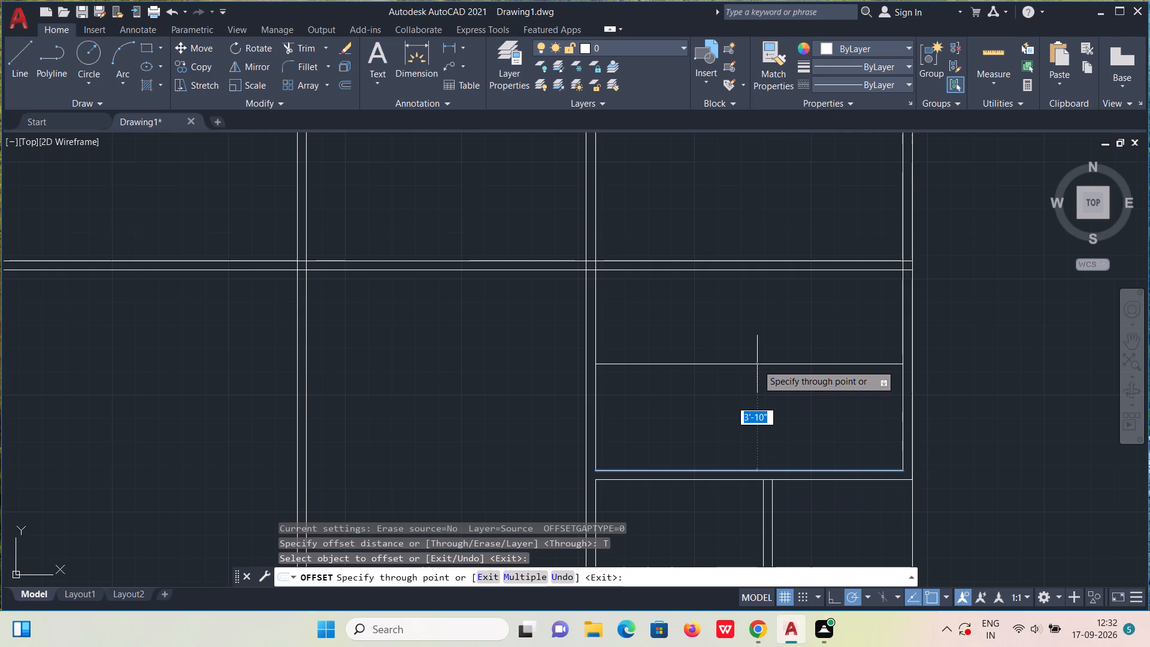
{"action": "type", "text": "11"}
{"action": "type", "text": "'6\""}
{"action": "key", "text": "Return"}
{"action": "middle_click_drag", "start_coordinate": [765, 366], "coordinate": [786, 594]}
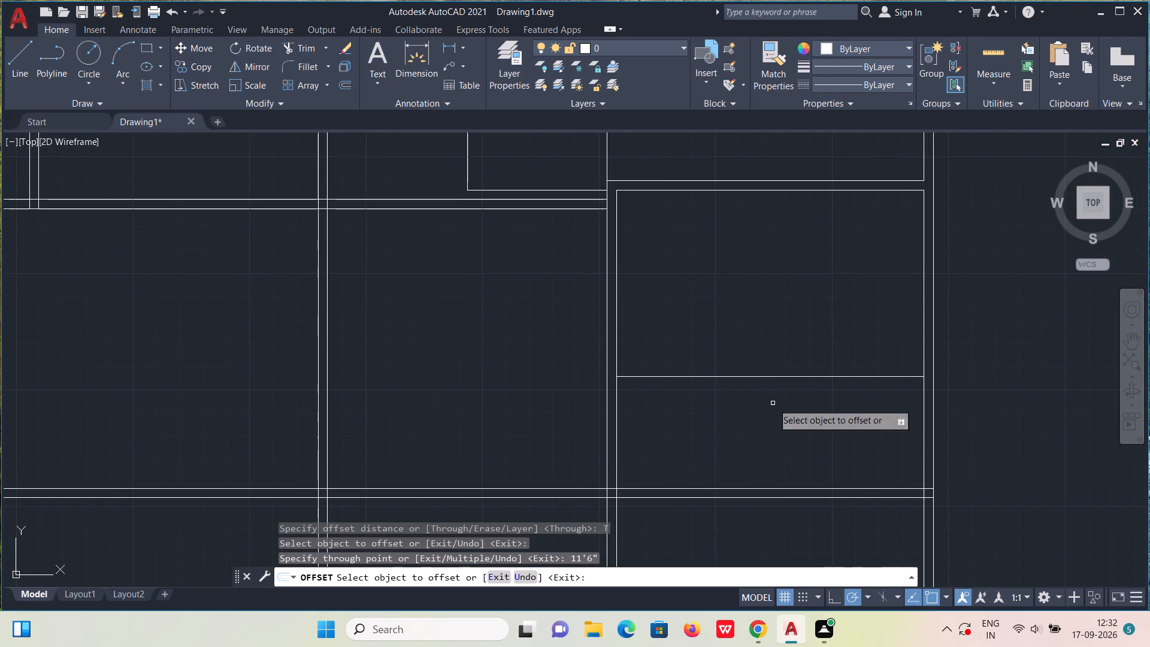
{"action": "left_click", "coordinate": [768, 377]}
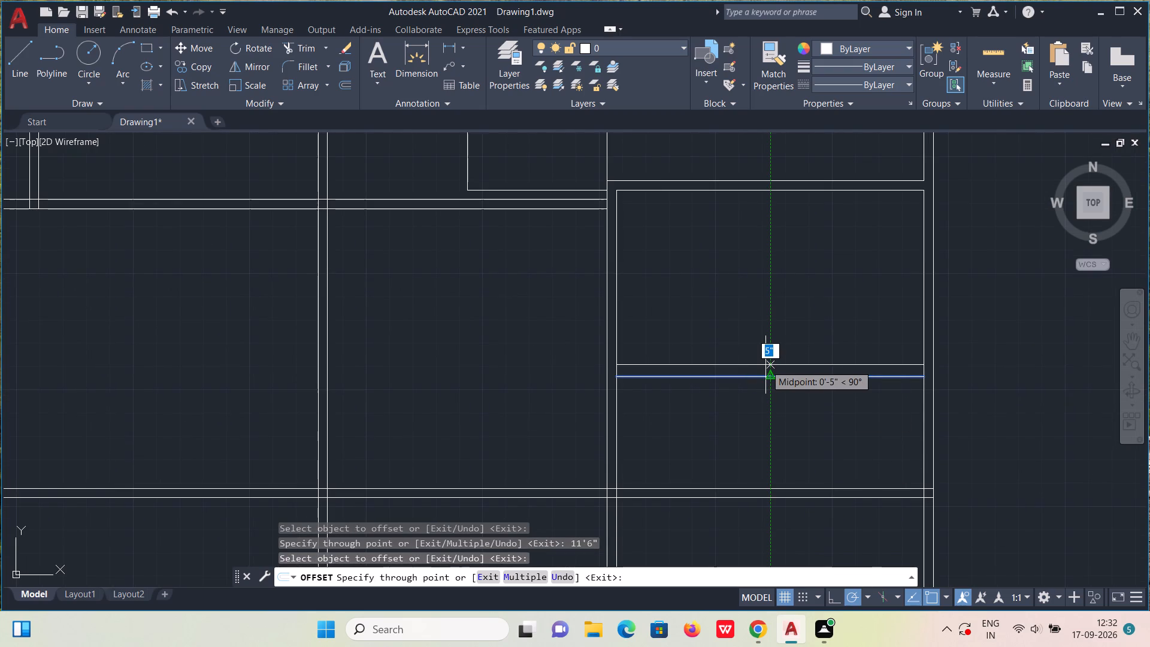
{"action": "type", "text": "4\""}
{"action": "key", "text": "Return"}
Trim the old horizontal wall's two lines across the right-hand room column, including the pieces crossing its left and right walls.
{"action": "scroll", "coordinate": [765, 365], "scroll_direction": "down", "scroll_amount": 1}
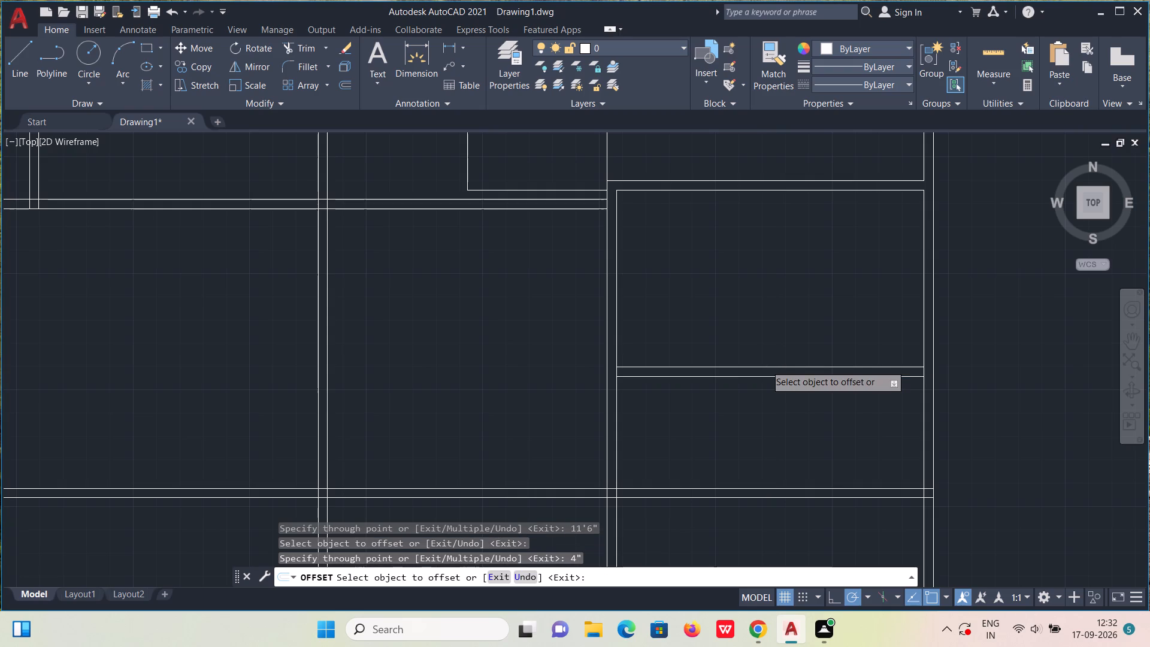
{"action": "left_click", "coordinate": [311, 47]}
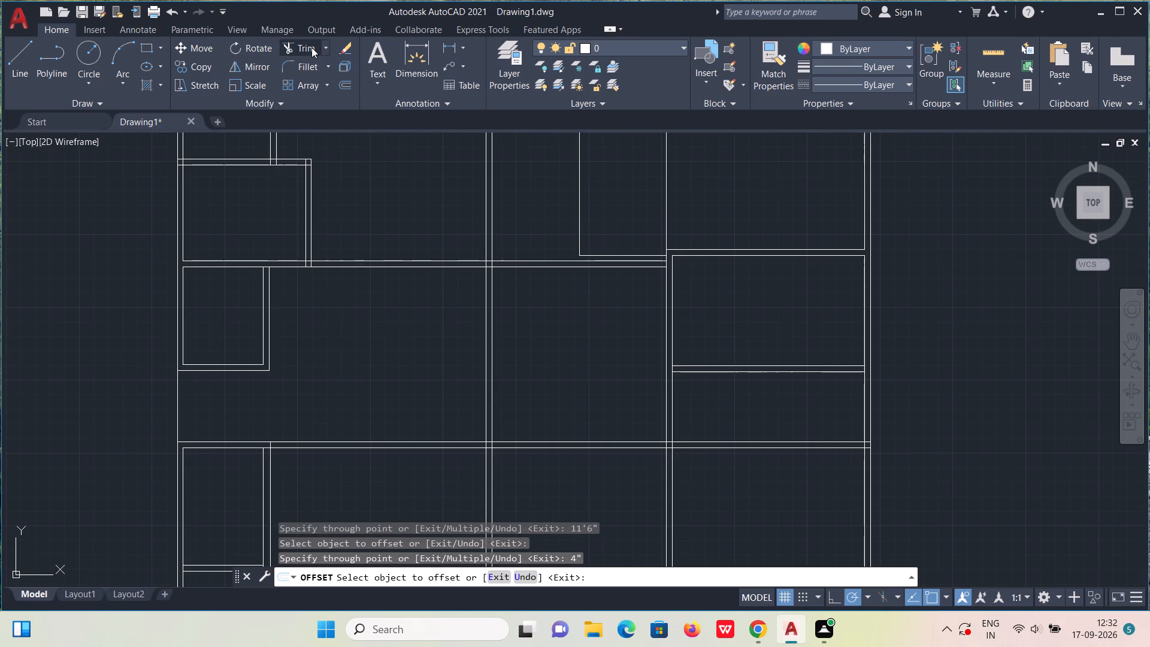
{"action": "scroll", "coordinate": [728, 426], "scroll_direction": "up", "scroll_amount": 2}
{"action": "left_click_drag", "start_coordinate": [580, 459], "coordinate": [582, 485]}
{"action": "left_click_drag", "start_coordinate": [667, 441], "coordinate": [691, 507]}
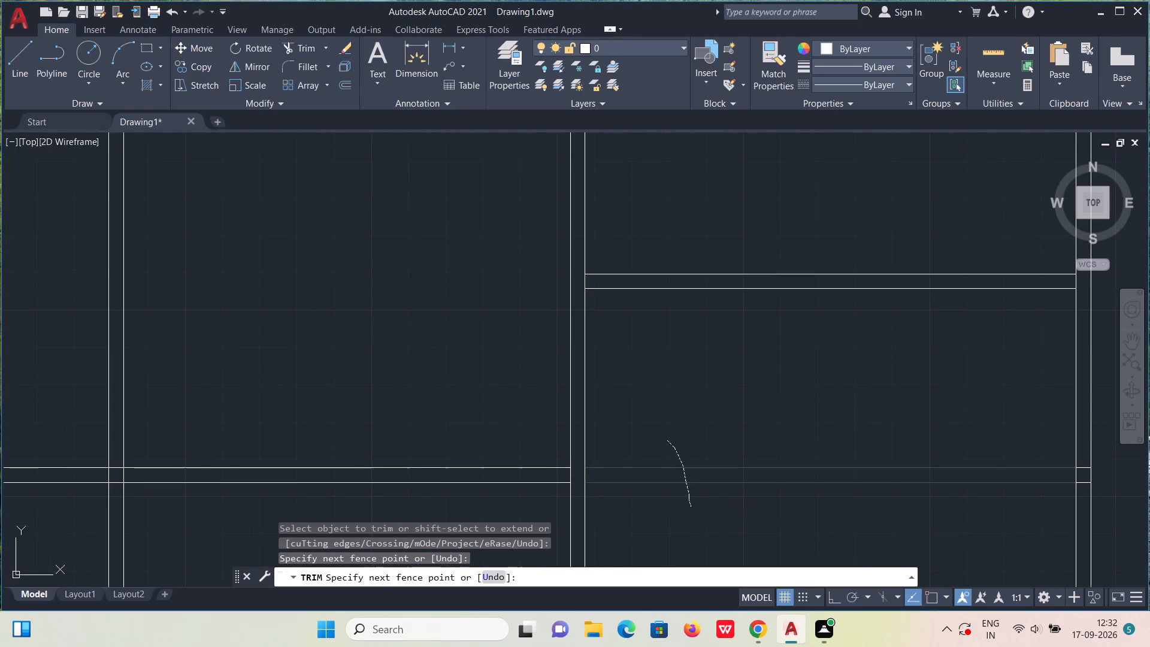
{"action": "middle_click_drag", "start_coordinate": [679, 491], "coordinate": [478, 452]}
{"action": "scroll", "coordinate": [873, 441], "scroll_direction": "up", "scroll_amount": 1}
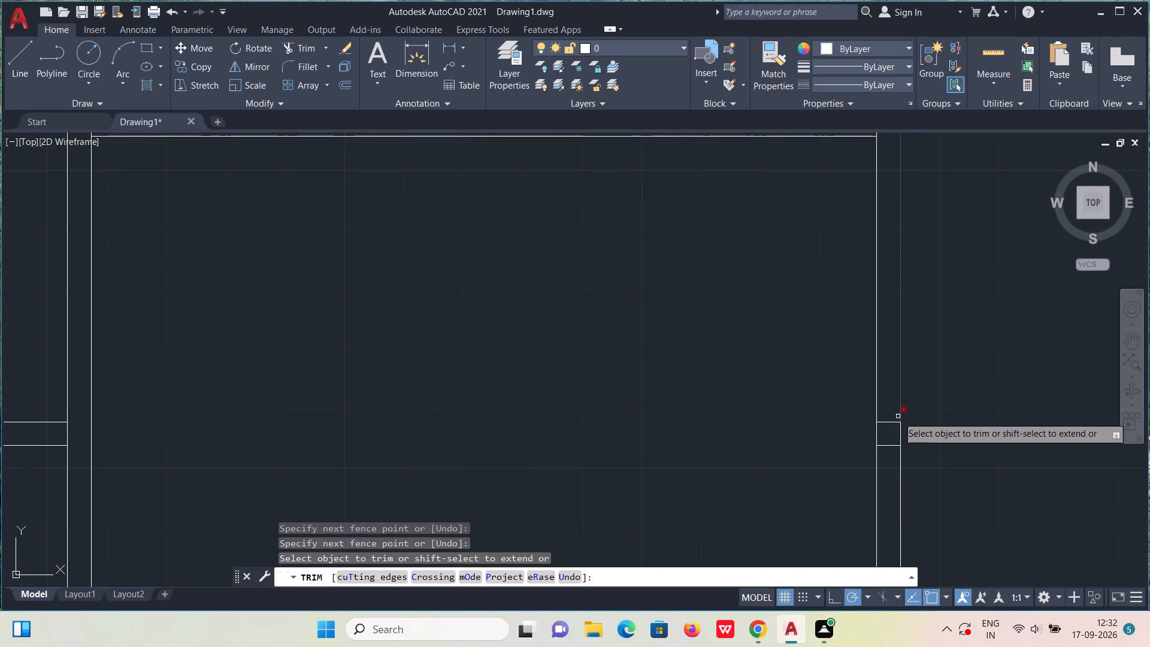
{"action": "left_click_drag", "start_coordinate": [887, 413], "coordinate": [887, 466]}
Measure the resized lower-right room, the bottom corner compartments and the plan's overall width and height.
{"action": "scroll", "coordinate": [887, 466], "scroll_direction": "down", "scroll_amount": 4}
{"action": "middle_click_drag", "start_coordinate": [824, 418], "coordinate": [823, 445]}
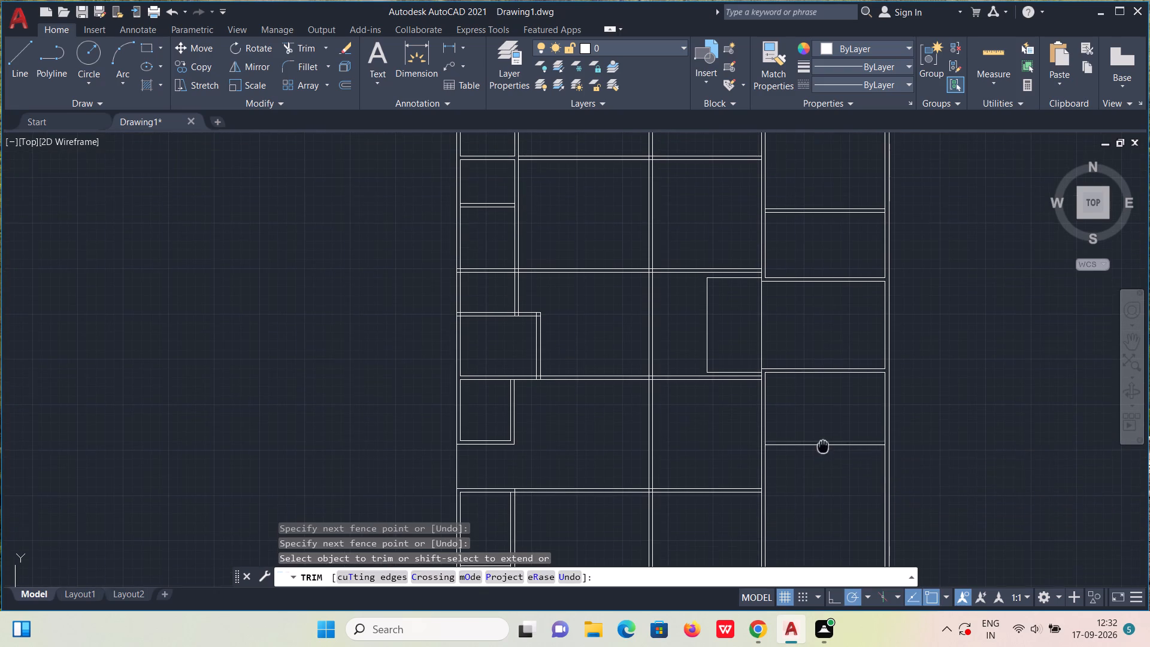
{"action": "left_click", "coordinate": [981, 53]}
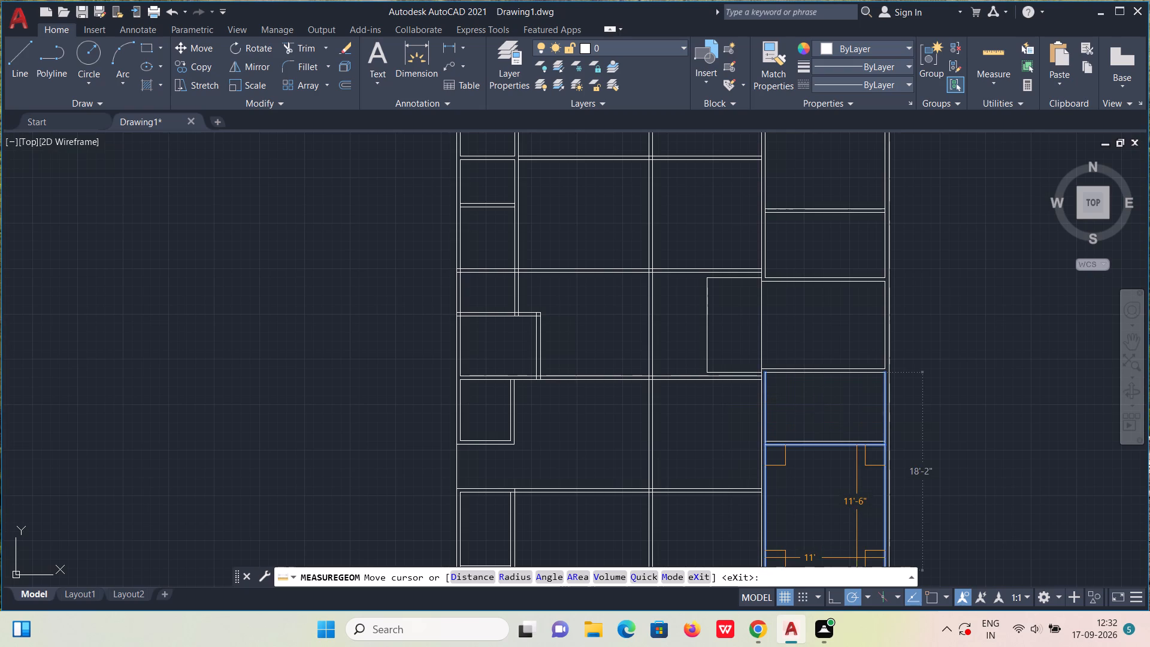
{"action": "scroll", "coordinate": [841, 509], "scroll_direction": "down", "scroll_amount": 2}
{"action": "middle_click_drag", "start_coordinate": [842, 506], "coordinate": [855, 400]}
{"action": "scroll", "coordinate": [857, 409], "scroll_direction": "up", "scroll_amount": 1}
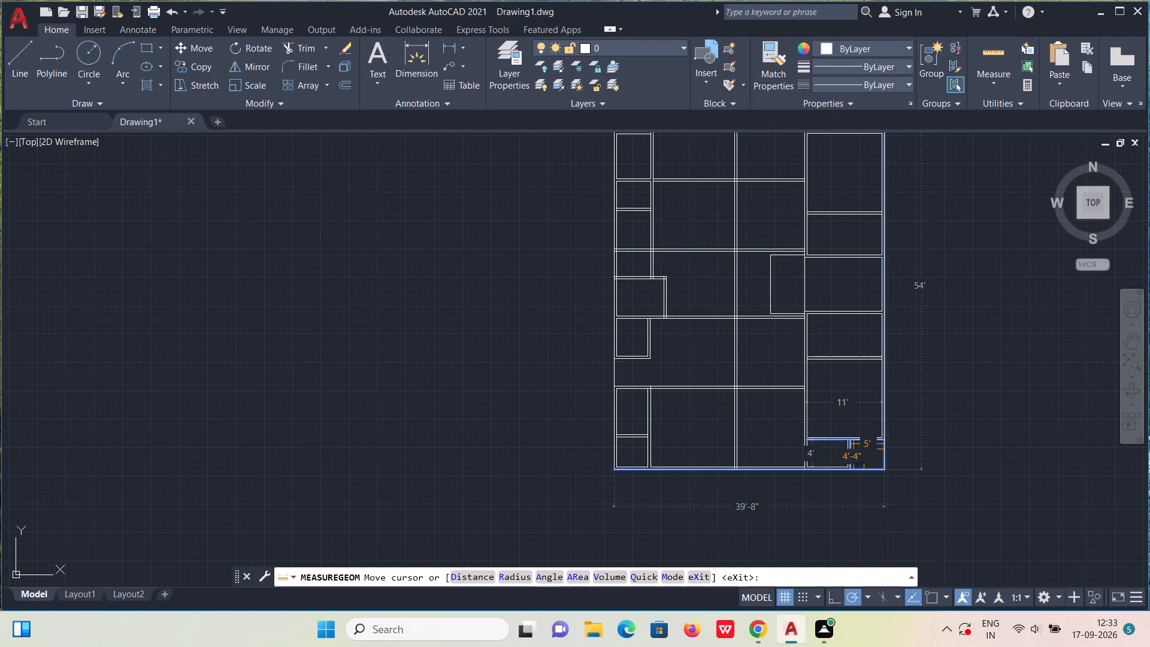
{"action": "key", "text": "Escape"}
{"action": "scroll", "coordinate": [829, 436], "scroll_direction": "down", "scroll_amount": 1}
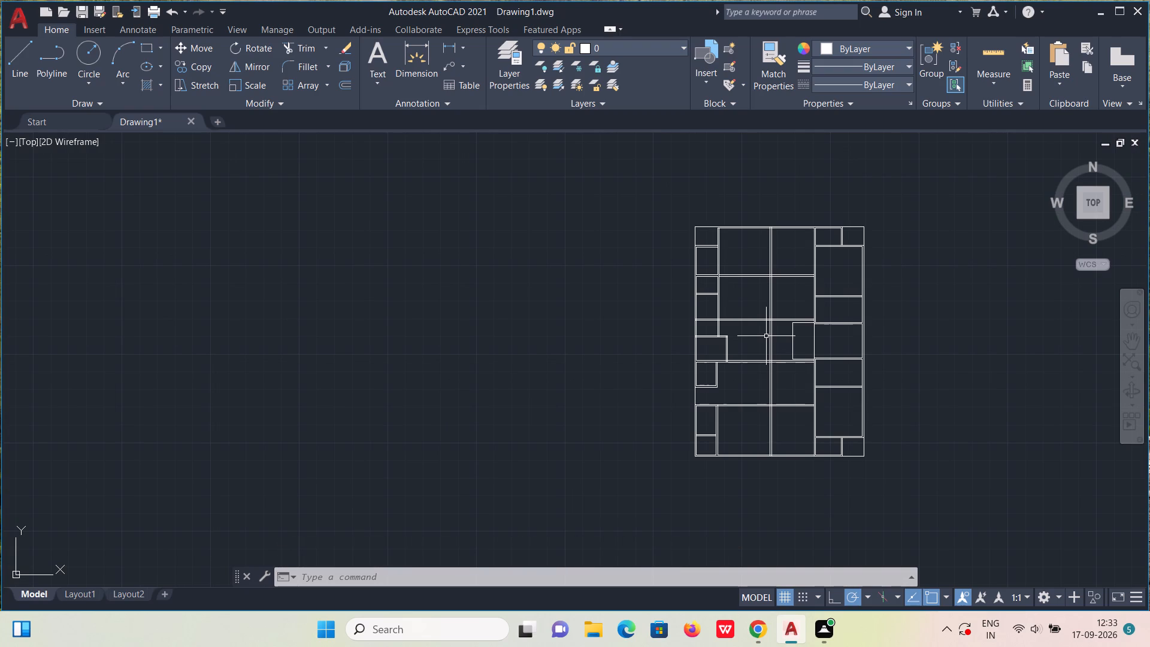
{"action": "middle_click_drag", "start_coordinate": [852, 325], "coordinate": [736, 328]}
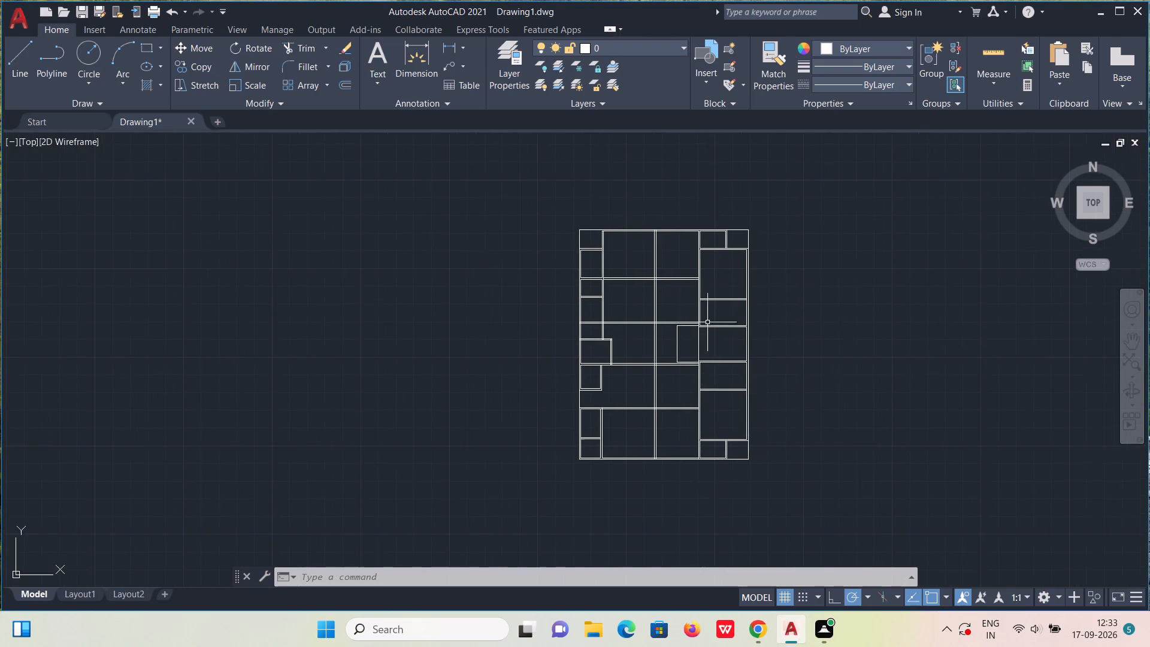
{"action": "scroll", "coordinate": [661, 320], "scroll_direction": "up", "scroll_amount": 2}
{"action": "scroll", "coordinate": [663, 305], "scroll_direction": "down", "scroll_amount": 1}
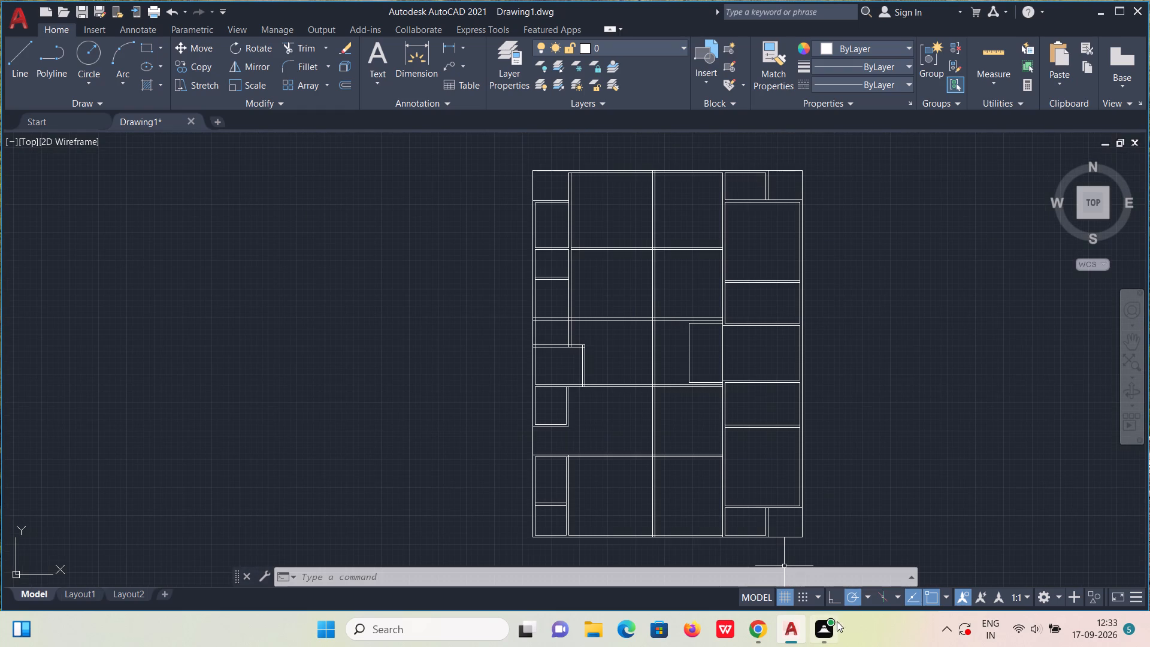
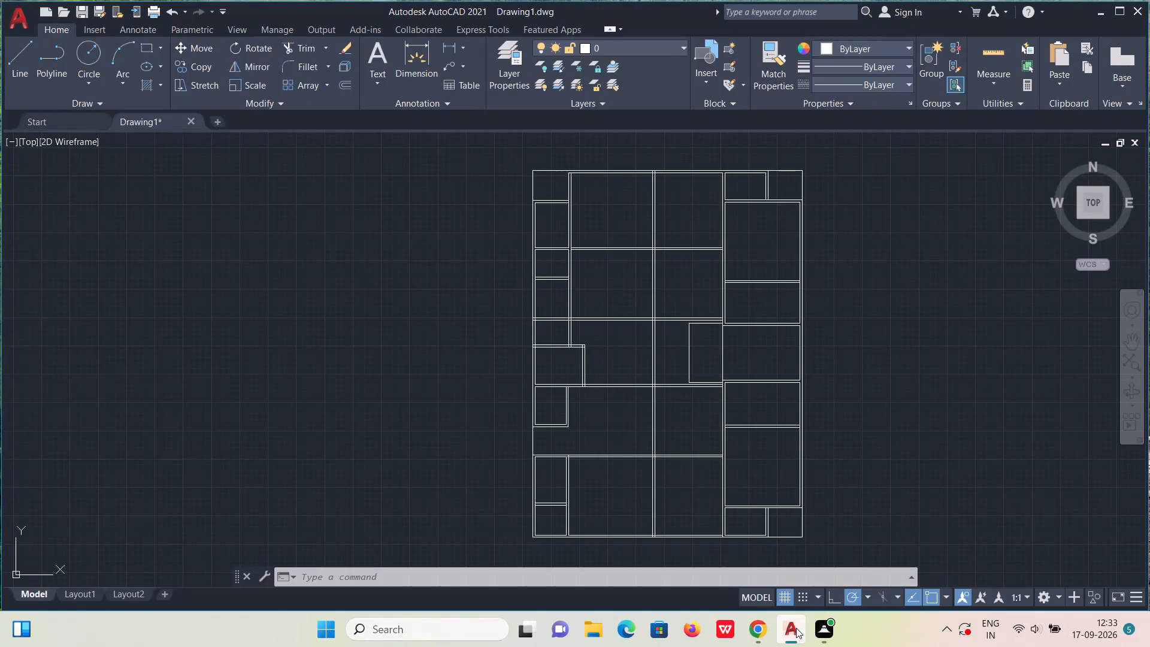
Draw two short lines across the 4" vertical wall, extending both lines of the top-left corner compartment's bottom wall to its right face.
{"action": "scroll", "coordinate": [567, 192], "scroll_direction": "up", "scroll_amount": 2}
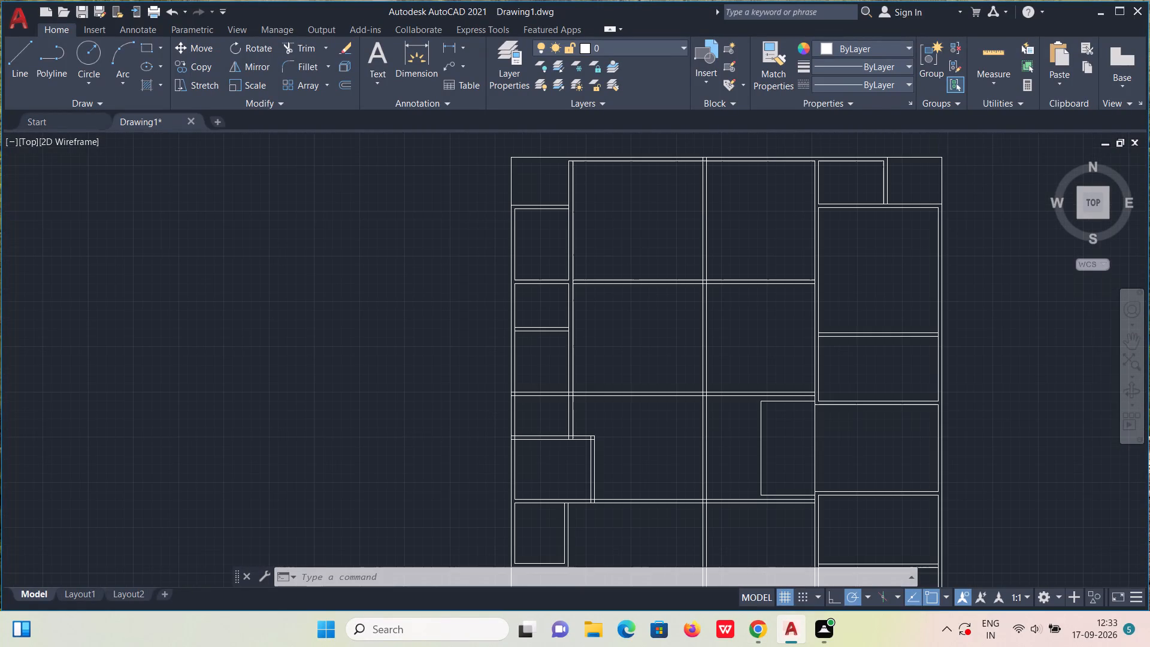
{"action": "scroll", "coordinate": [567, 192], "scroll_direction": "up", "scroll_amount": 1}
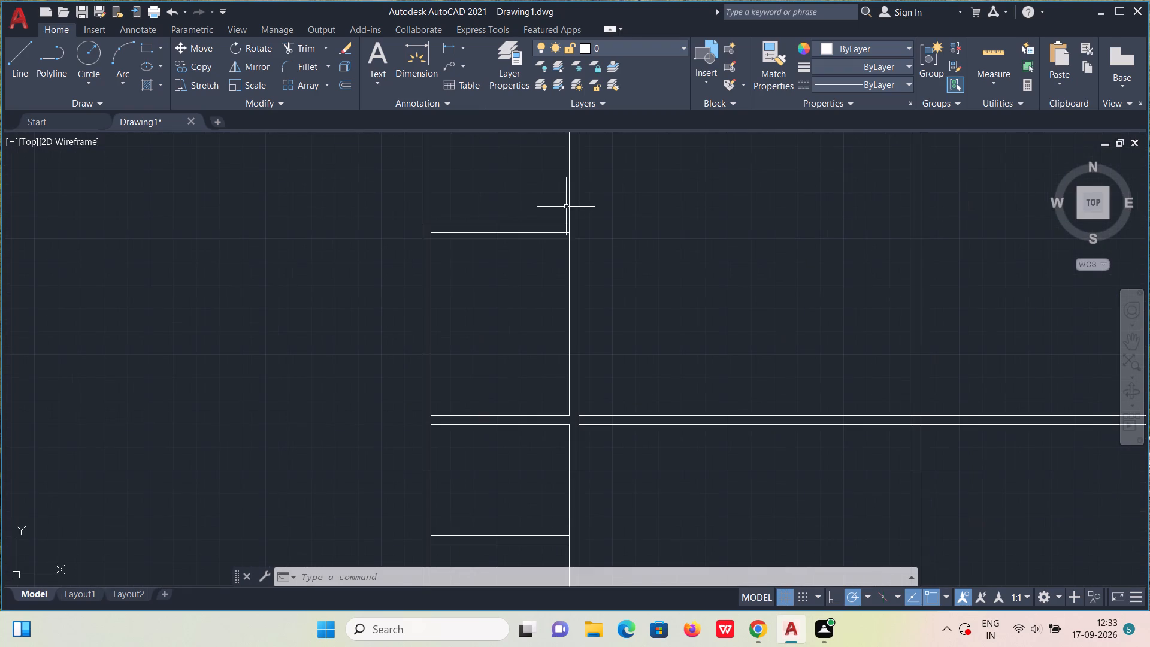
{"action": "middle_click_drag", "start_coordinate": [573, 205], "coordinate": [562, 247]}
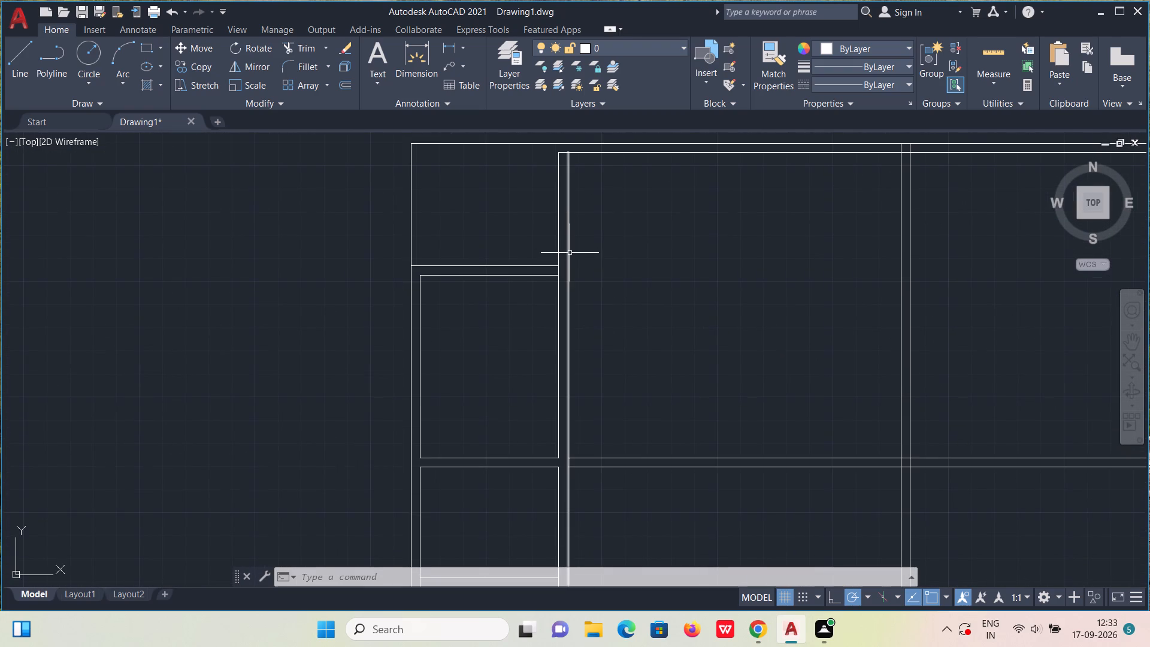
{"action": "key", "text": "l"}
{"action": "key", "text": "Return"}
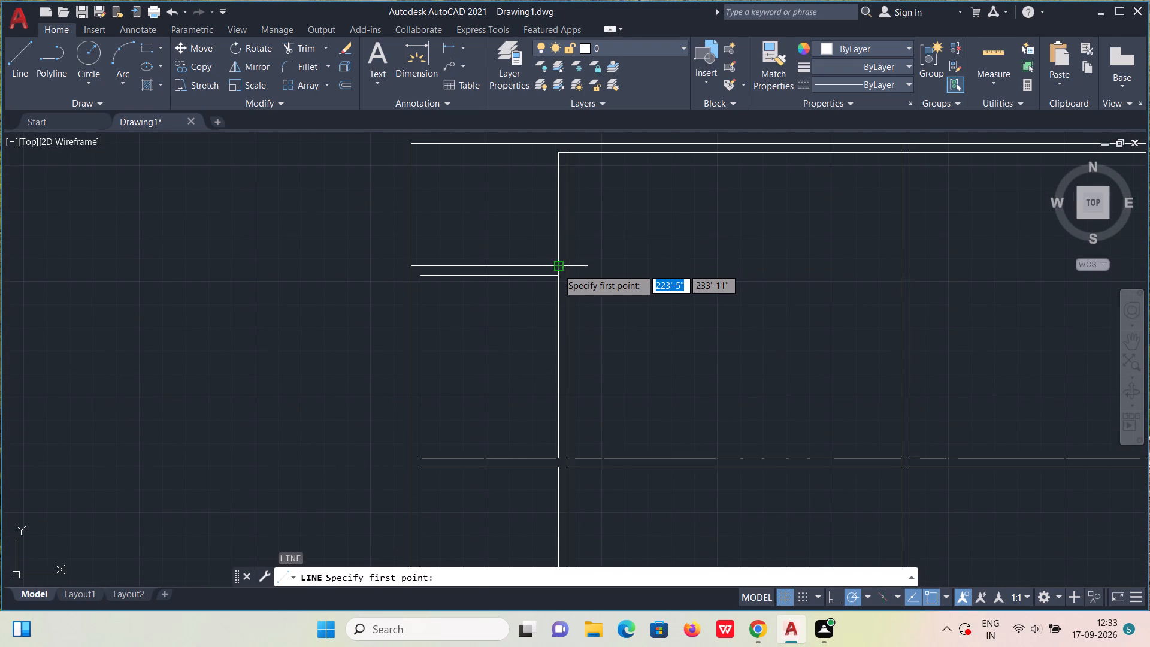
{"action": "left_click", "coordinate": [558, 268]}
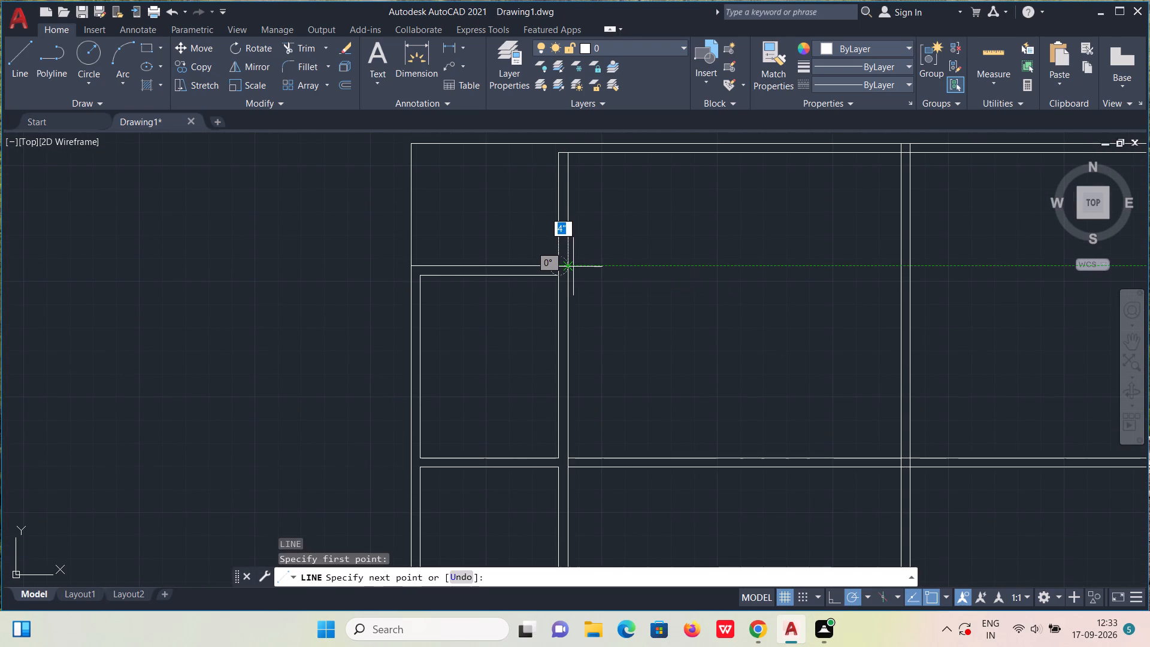
{"action": "left_click", "coordinate": [568, 269]}
{"action": "left_click", "coordinate": [567, 279]}
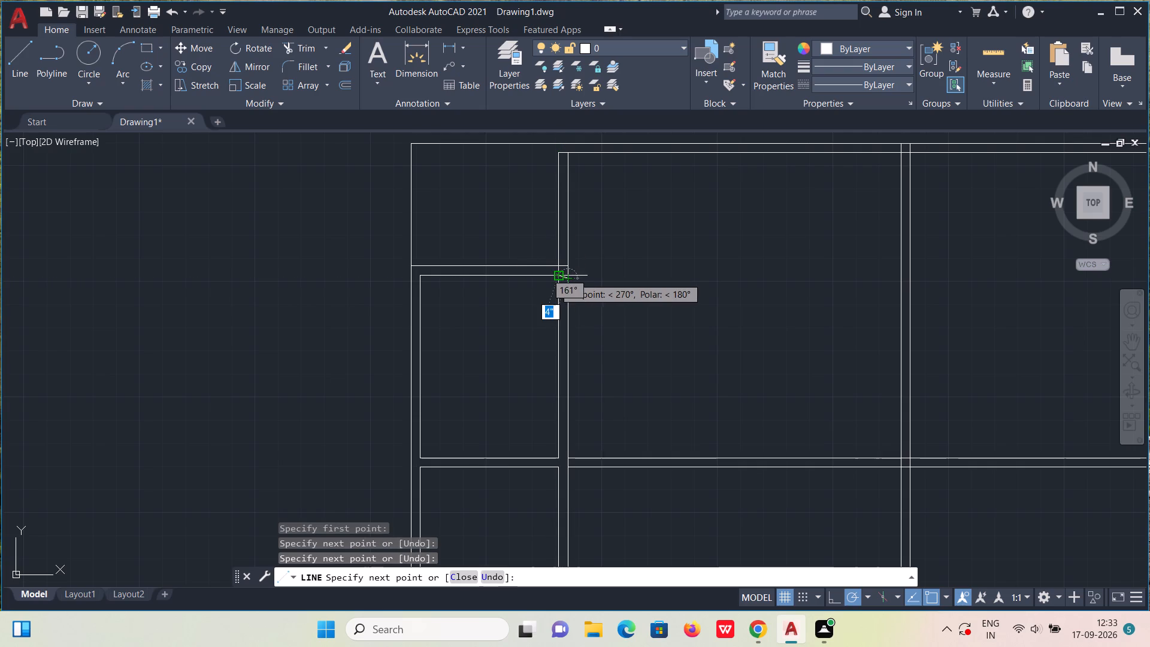
{"action": "key", "text": "ctrl+z"}
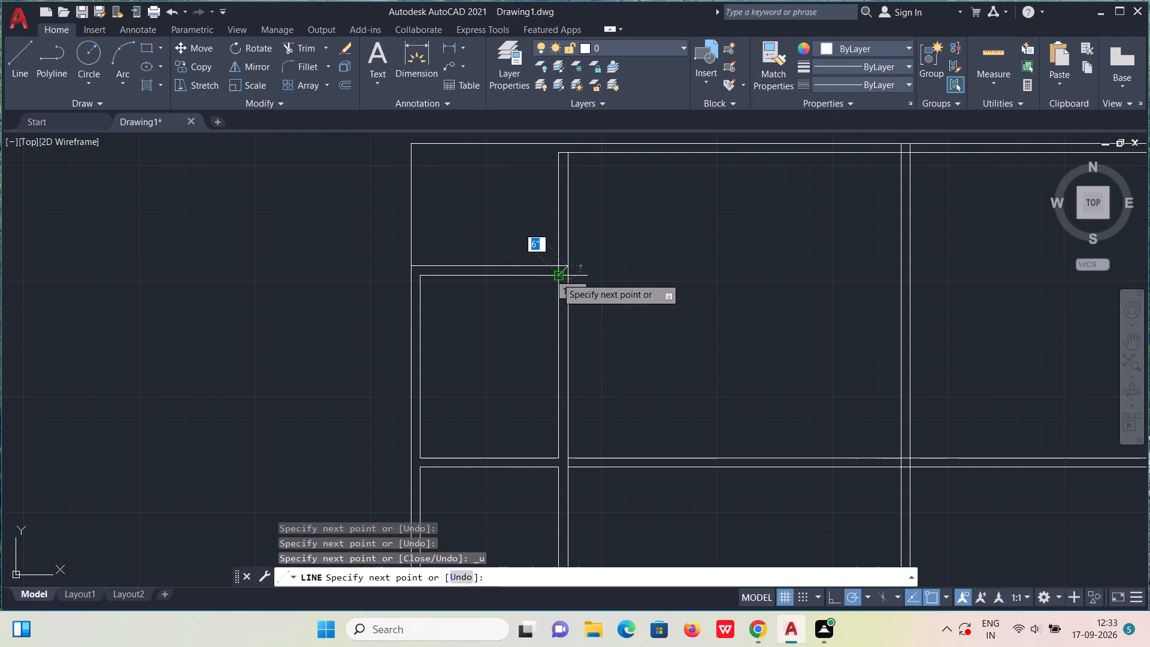
{"action": "scroll", "coordinate": [556, 277], "scroll_direction": "up", "scroll_amount": 2}
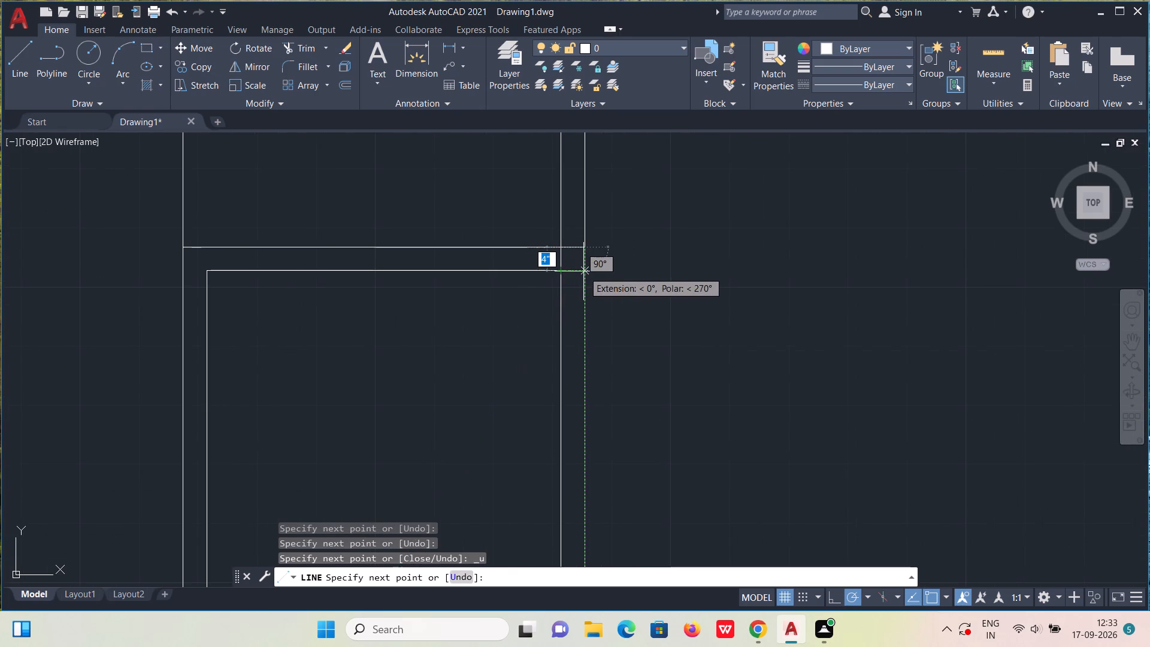
{"action": "left_click", "coordinate": [583, 271]}
{"action": "left_click", "coordinate": [556, 270]}
{"action": "key", "text": "Escape"}
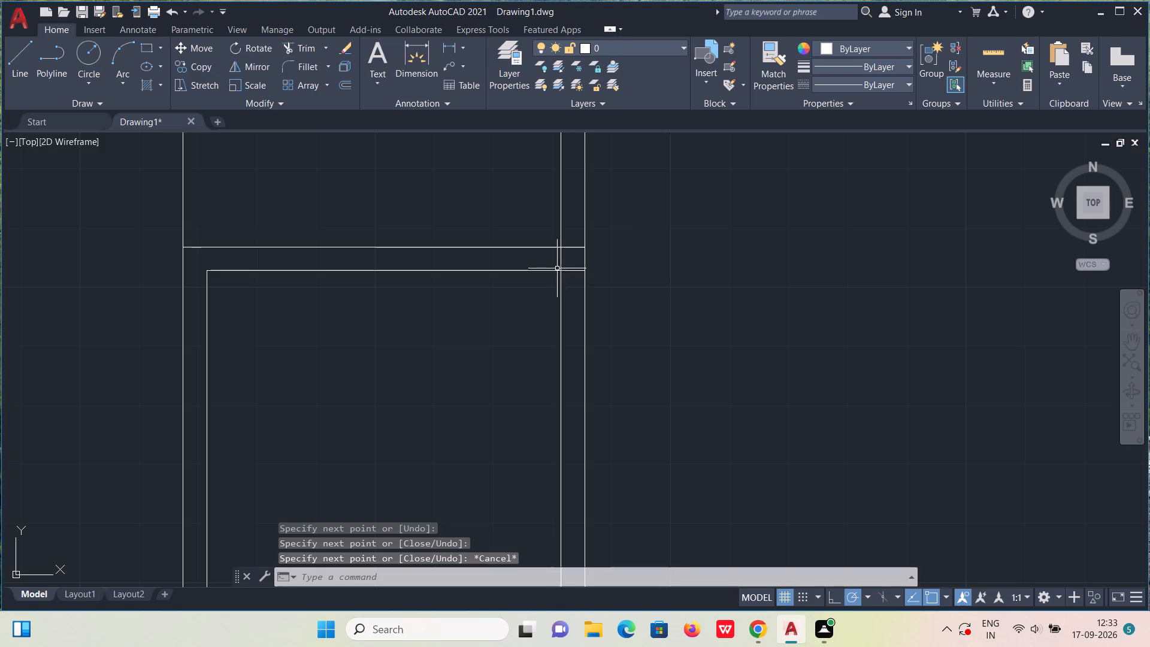
Measure the width and height of the top-left corner compartment.
{"action": "middle_click_drag", "start_coordinate": [600, 284], "coordinate": [600, 437]}
{"action": "scroll", "coordinate": [595, 392], "scroll_direction": "down", "scroll_amount": 2}
{"action": "scroll", "coordinate": [591, 336], "scroll_direction": "up", "scroll_amount": 2}
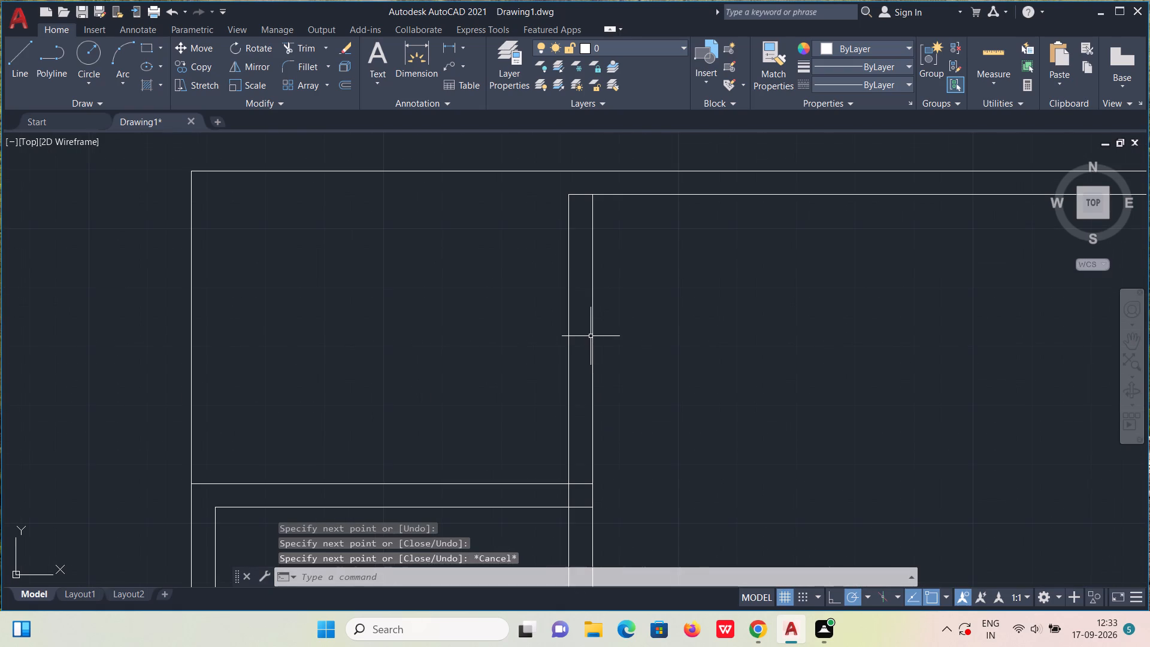
{"action": "scroll", "coordinate": [591, 336], "scroll_direction": "down", "scroll_amount": 1}
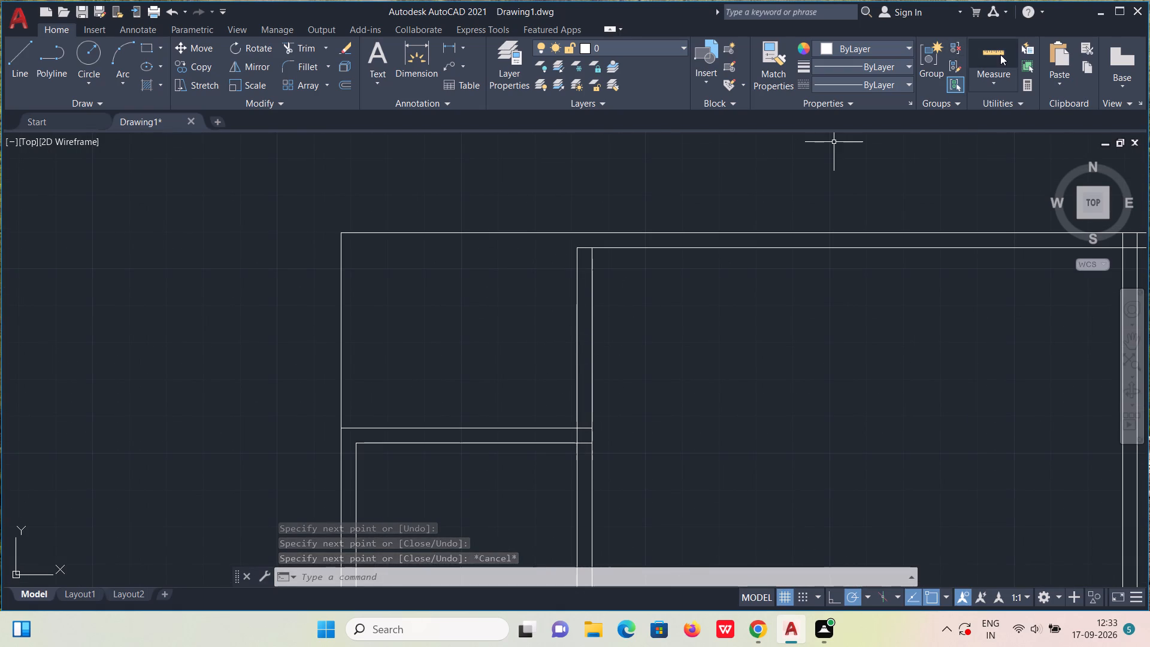
{"action": "left_click", "coordinate": [1000, 55]}
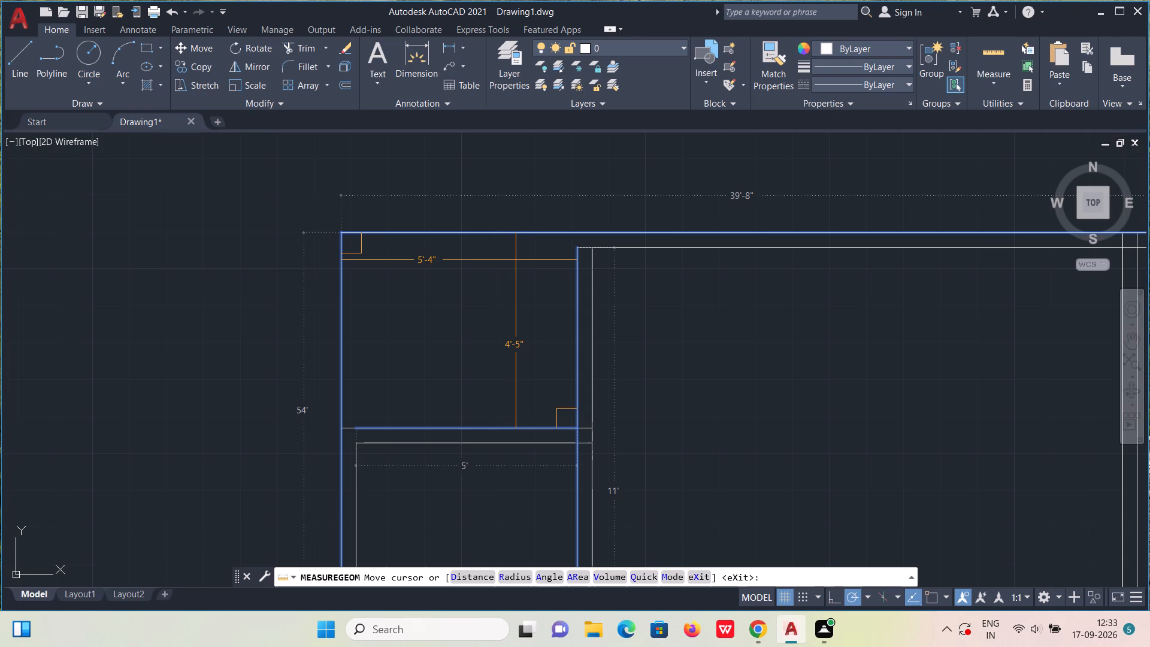
{"action": "key", "text": "Escape"}
{"action": "scroll", "coordinate": [549, 254], "scroll_direction": "up", "scroll_amount": 1}
{"action": "scroll", "coordinate": [549, 254], "scroll_direction": "down", "scroll_amount": 1}
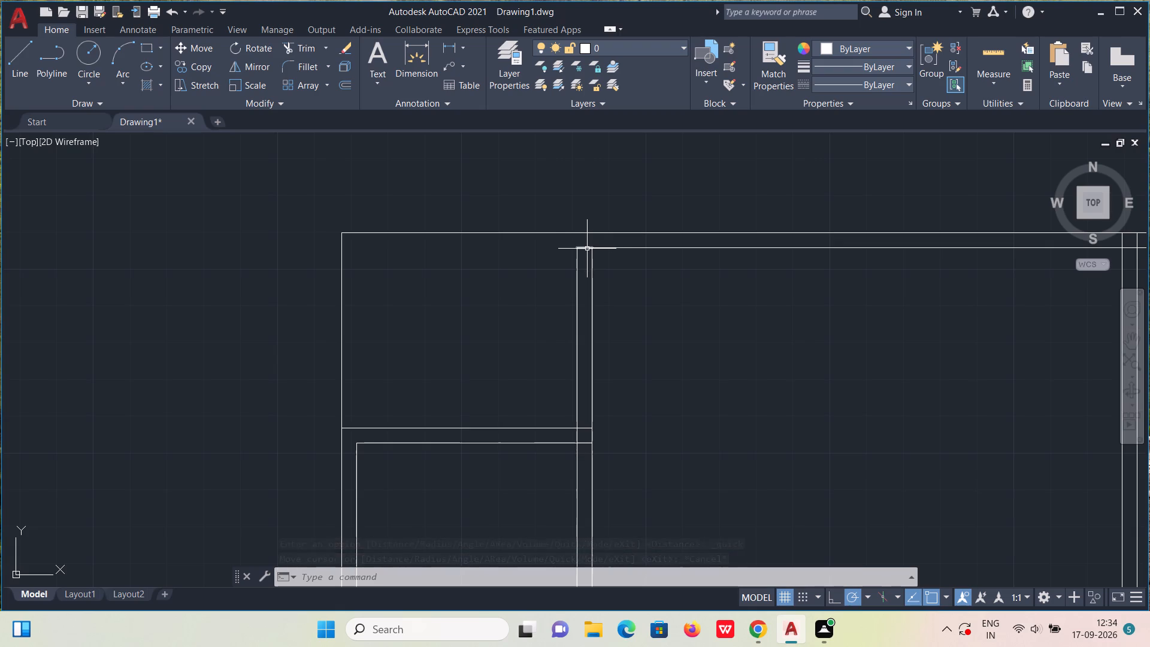
Copy the short line at the top of the corner compartment's right wall 3' straight down within the wall.
{"action": "left_click", "coordinate": [587, 249]}
{"action": "type", "text": "co"}
{"action": "key", "text": "Return"}
{"action": "left_click", "coordinate": [587, 249]}
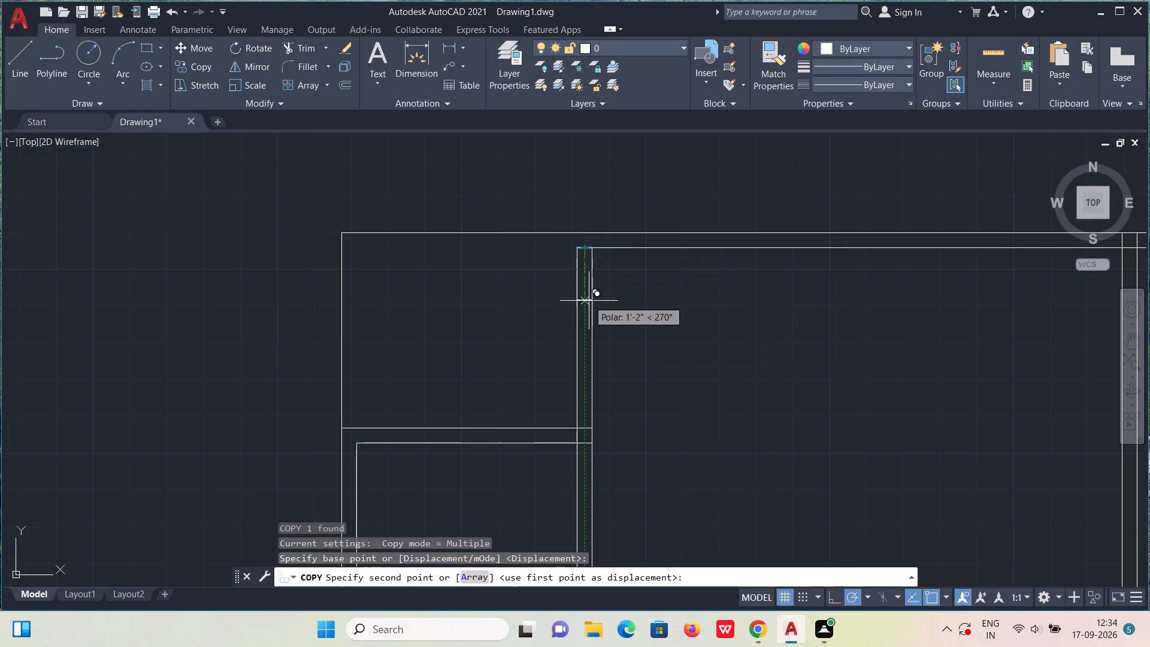
{"action": "type", "text": "3'"}
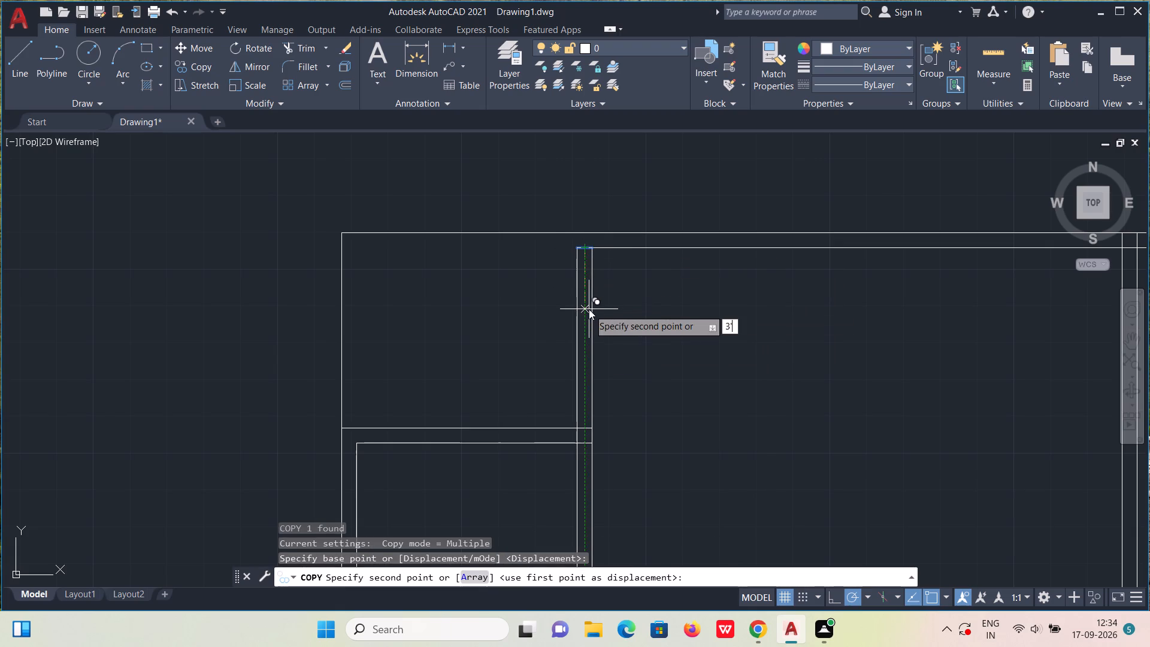
{"action": "key", "text": "Return"}
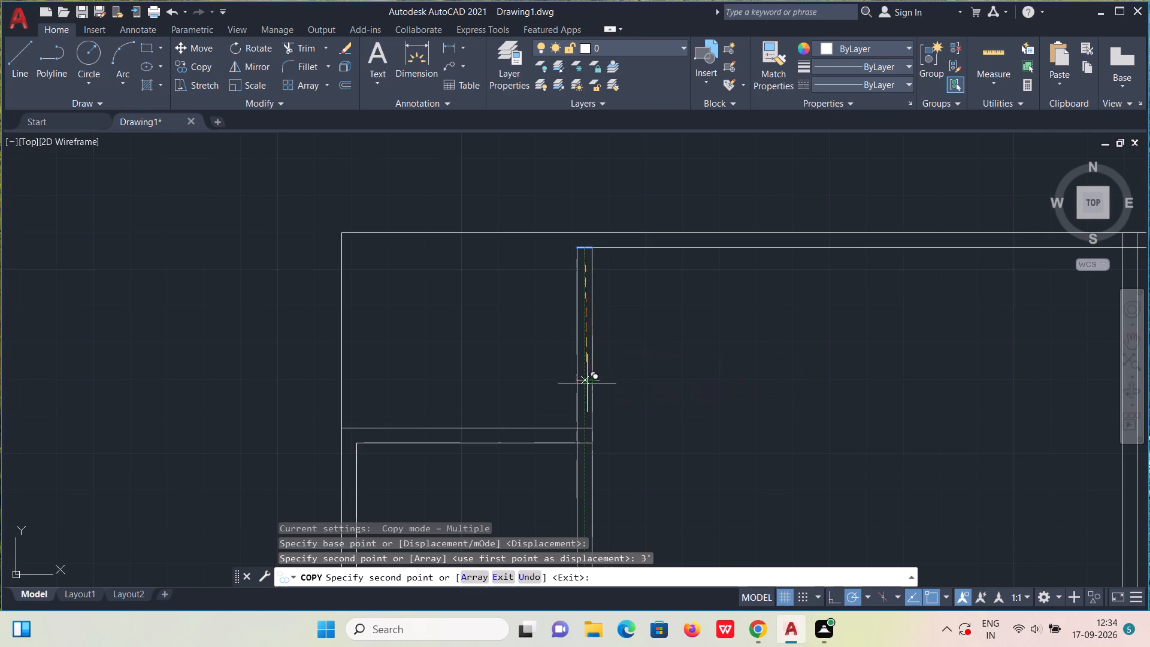
{"action": "scroll", "coordinate": [580, 326], "scroll_direction": "down", "scroll_amount": 1}
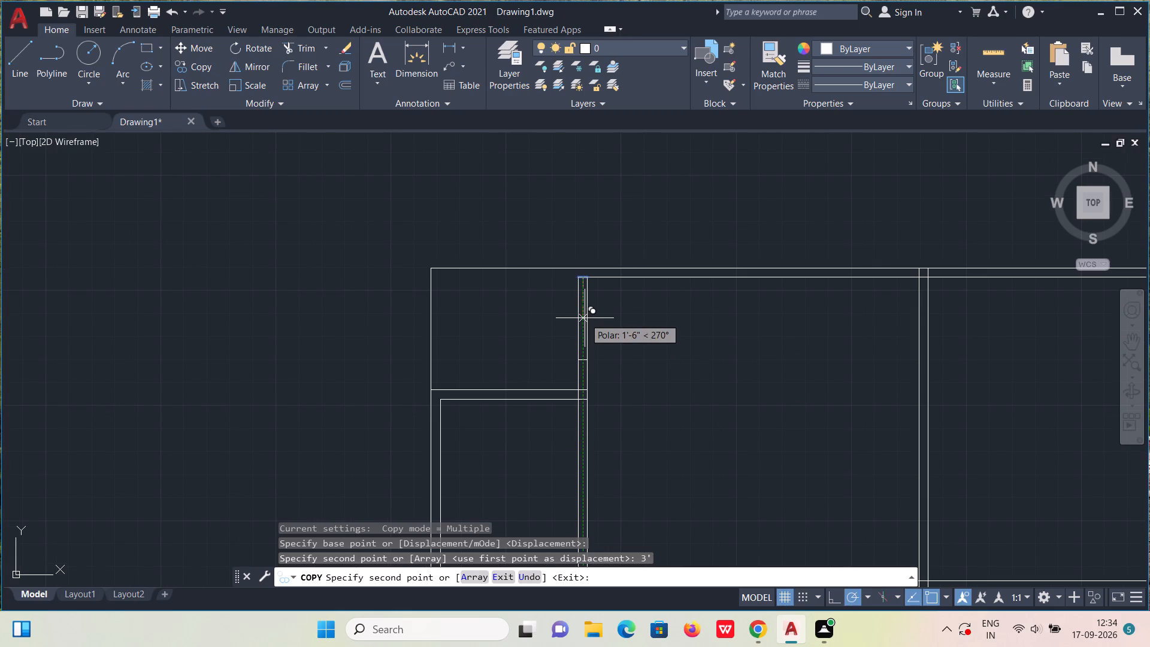
{"action": "key", "text": "Escape"}
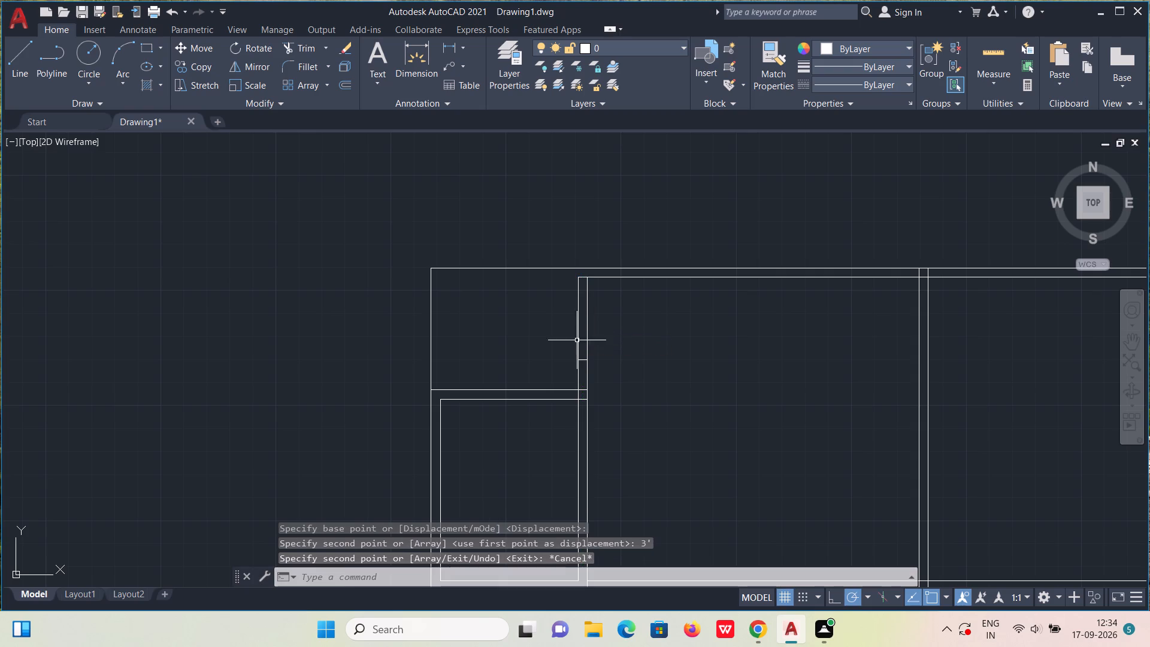
Move the copied short line about 1'-4" straight up within the corner compartment's right wall.
{"action": "scroll", "coordinate": [577, 340], "scroll_direction": "up", "scroll_amount": 1}
{"action": "left_click", "coordinate": [589, 373]}
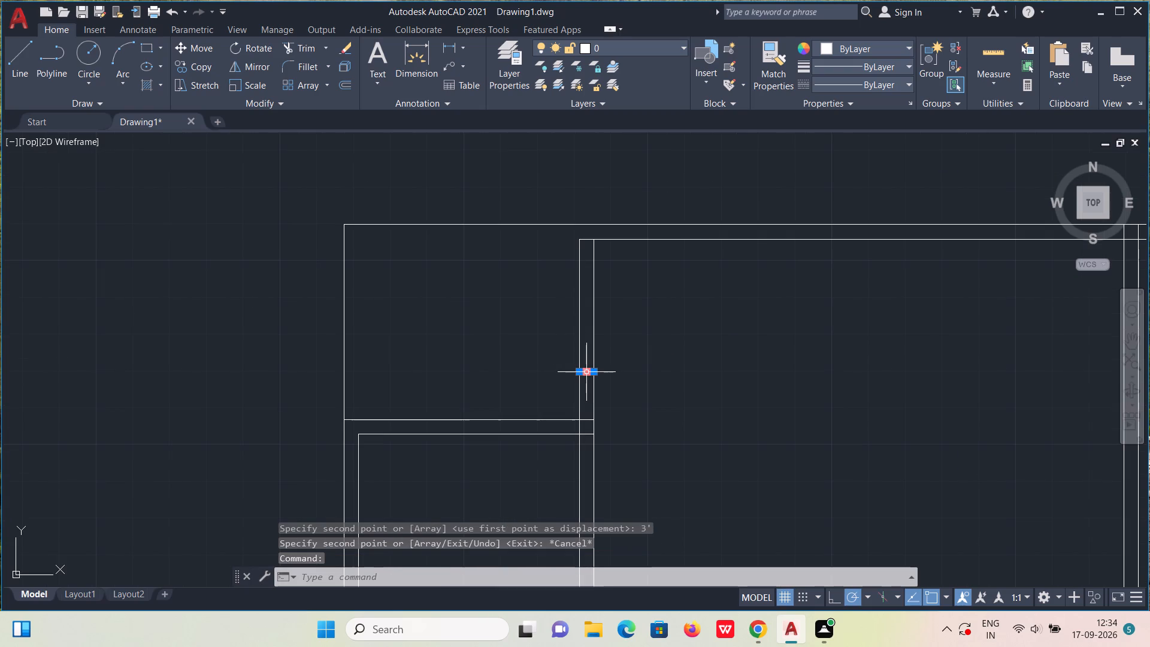
{"action": "key", "text": "m"}
{"action": "key", "text": "Return"}
{"action": "left_click", "coordinate": [589, 373]}
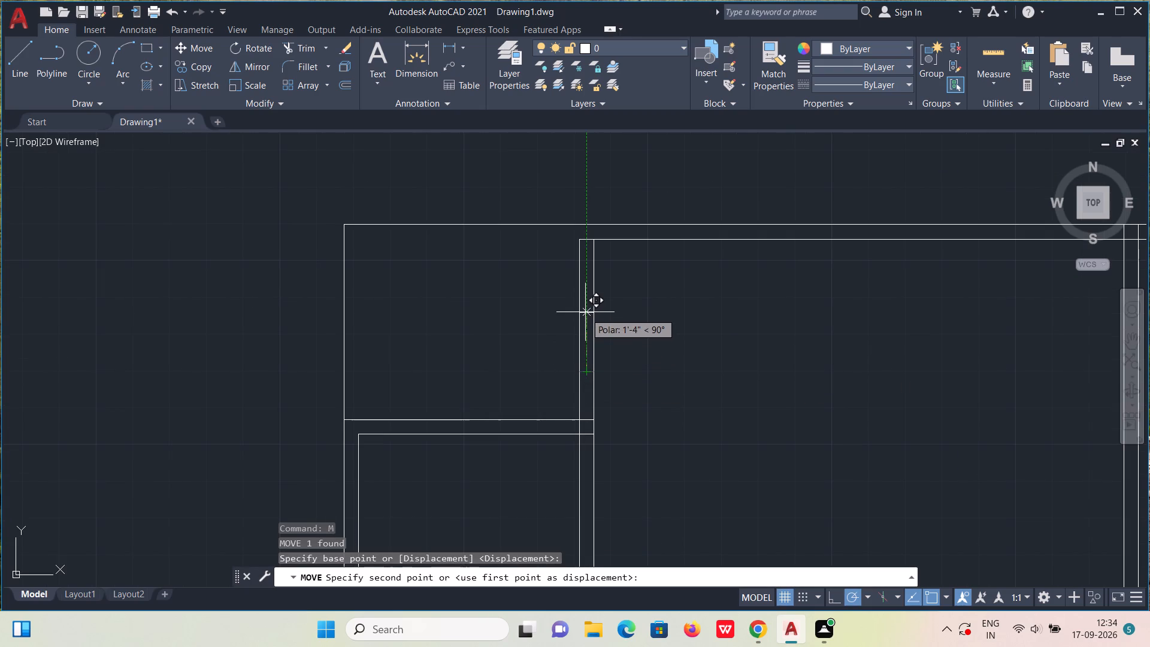
{"action": "left_click", "coordinate": [585, 307]}
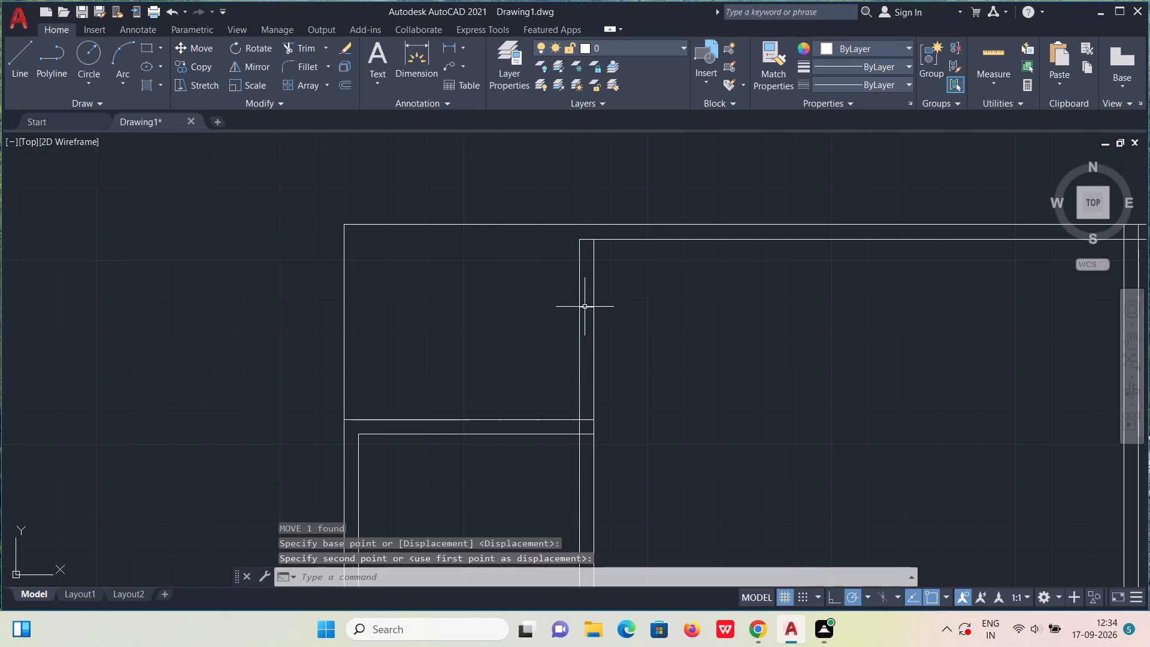
Trim both lines of the corner compartment's right wall between the moved short line and the compartment's bottom wall, leaving an opening.
{"action": "left_click", "coordinate": [308, 52]}
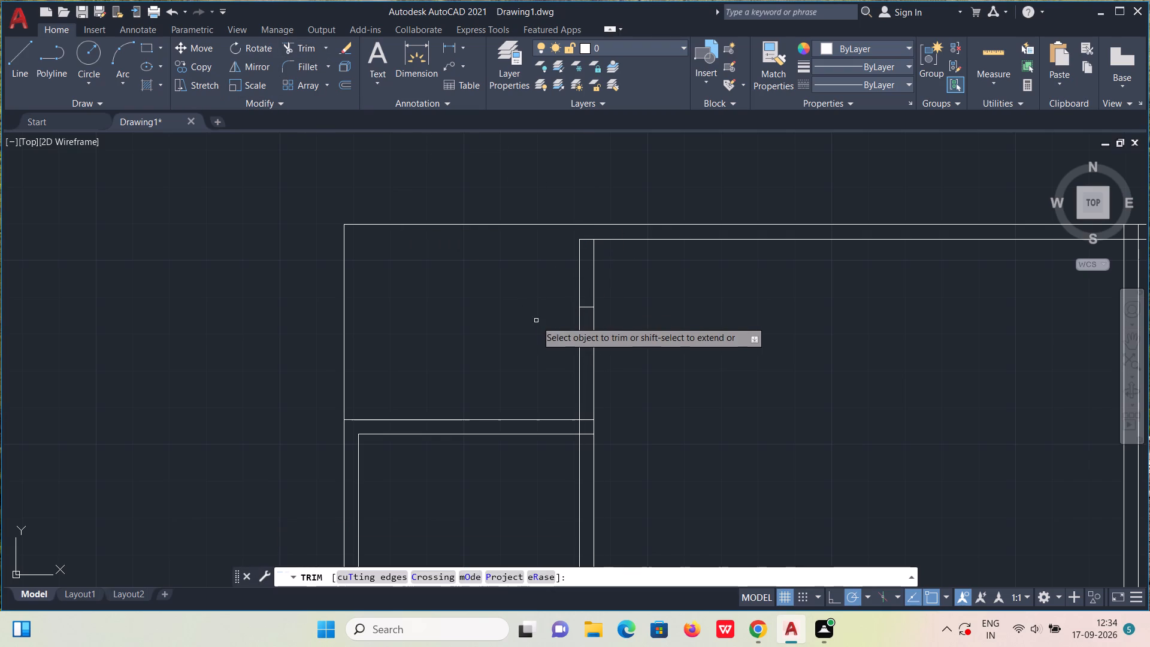
{"action": "left_click_drag", "start_coordinate": [540, 324], "coordinate": [649, 334]}
{"action": "scroll", "coordinate": [649, 334], "scroll_direction": "down", "scroll_amount": 2}
{"action": "scroll", "coordinate": [664, 392], "scroll_direction": "up", "scroll_amount": 2}
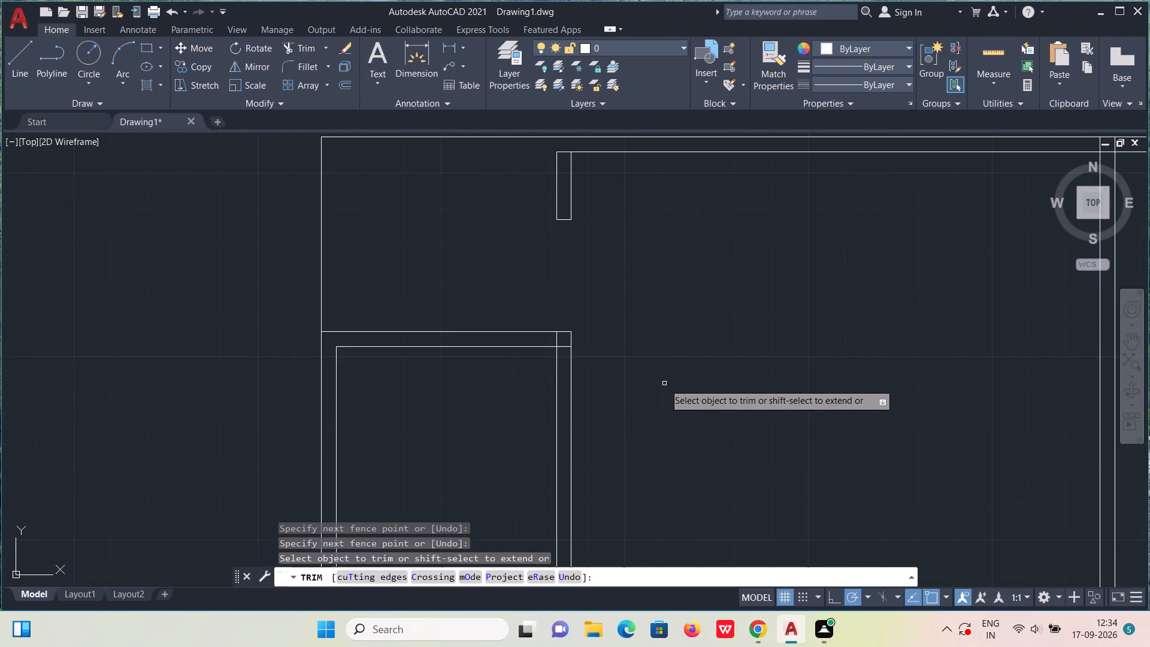
{"action": "middle_click_drag", "start_coordinate": [672, 375], "coordinate": [673, 326]}
{"action": "scroll", "coordinate": [673, 373], "scroll_direction": "down", "scroll_amount": 1}
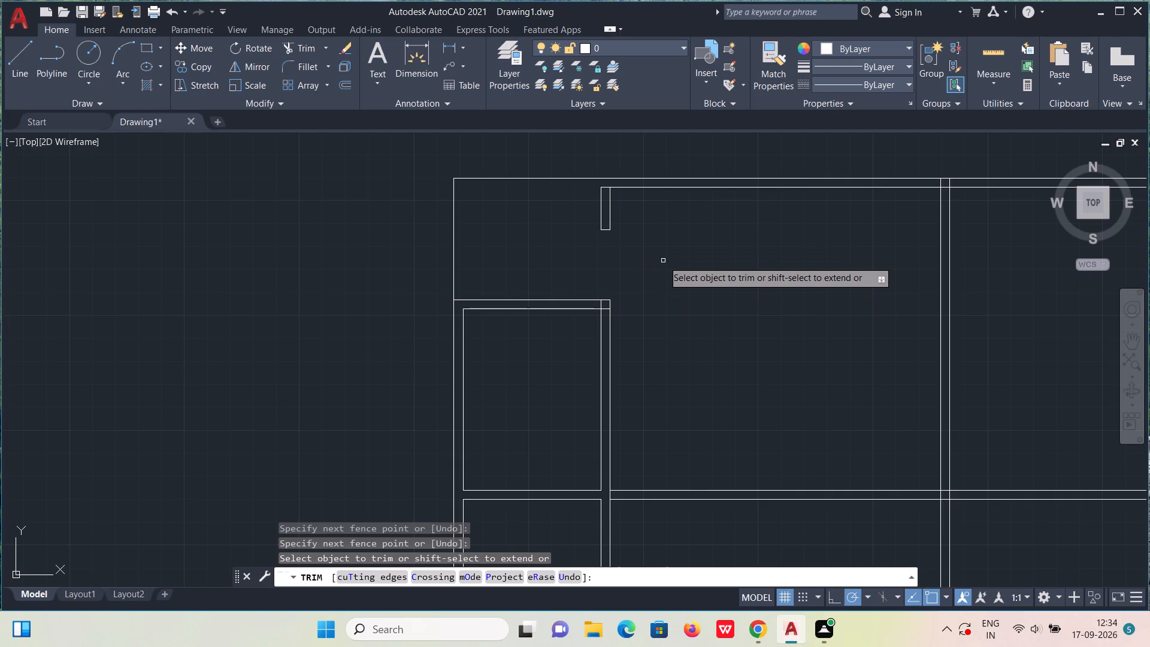
{"action": "key", "text": "Escape"}
Draw a 4" vertical line from the top-left corner of the remaining wall stub up to the plan's outer top line.
{"action": "key", "text": "l"}
{"action": "key", "text": "Return"}
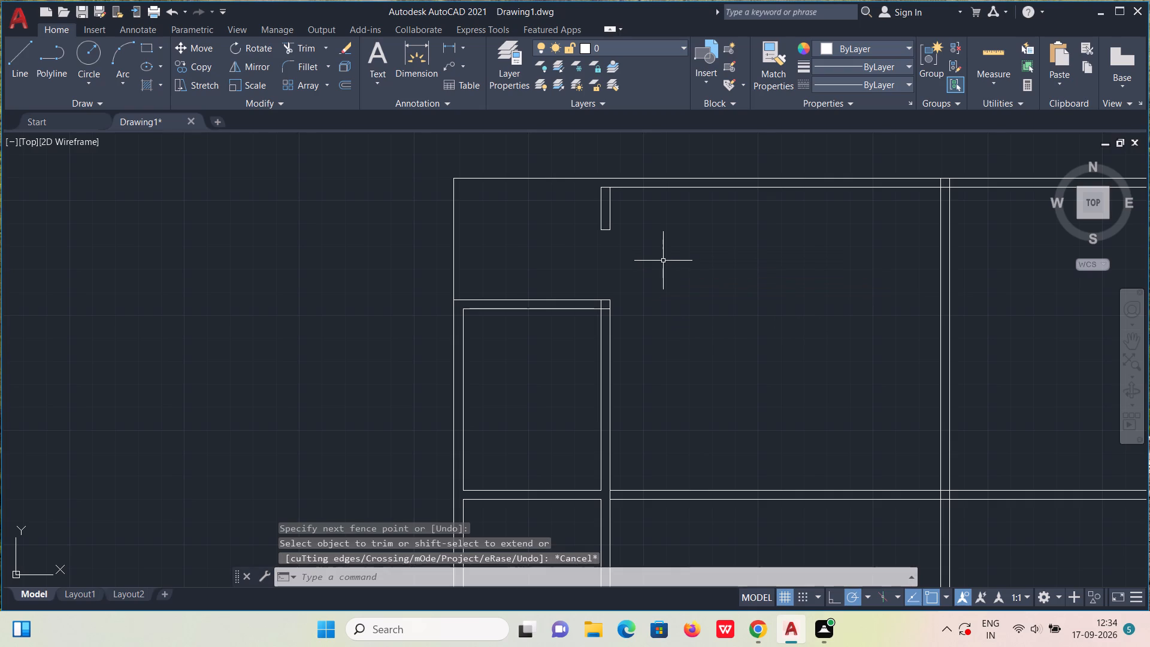
{"action": "scroll", "coordinate": [598, 195], "scroll_direction": "up", "scroll_amount": 2}
{"action": "left_click", "coordinate": [606, 179]}
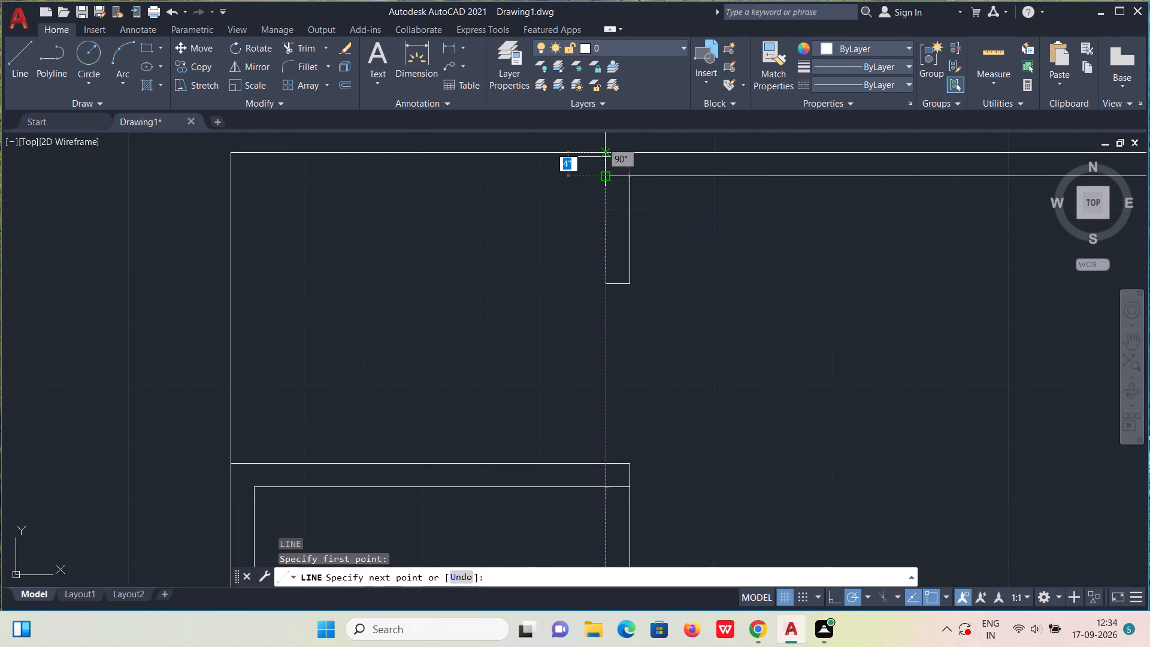
{"action": "left_click", "coordinate": [603, 150]}
{"action": "key", "text": "Escape"}
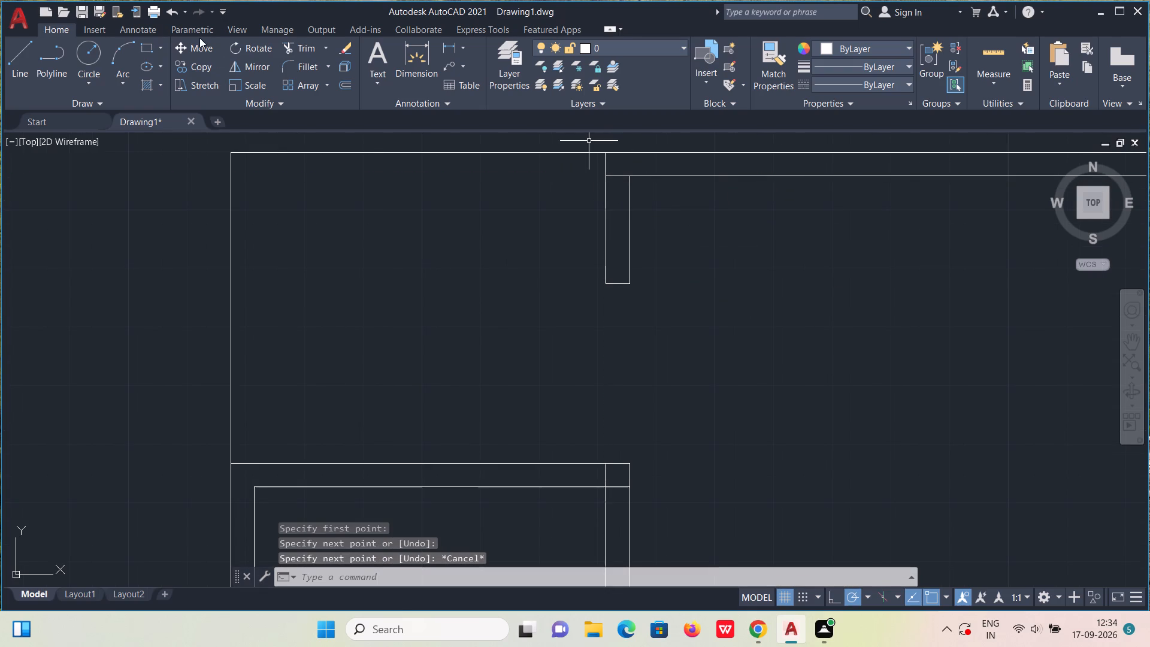
Trim the short horizontal line capping the wall stub where it meets the top wall.
{"action": "left_click", "coordinate": [308, 45]}
{"action": "scroll", "coordinate": [577, 182], "scroll_direction": "up", "scroll_amount": 1}
{"action": "left_click_drag", "start_coordinate": [641, 158], "coordinate": [655, 205]}
{"action": "scroll", "coordinate": [653, 202], "scroll_direction": "down", "scroll_amount": 4}
{"action": "scroll", "coordinate": [668, 252], "scroll_direction": "up", "scroll_amount": 2}
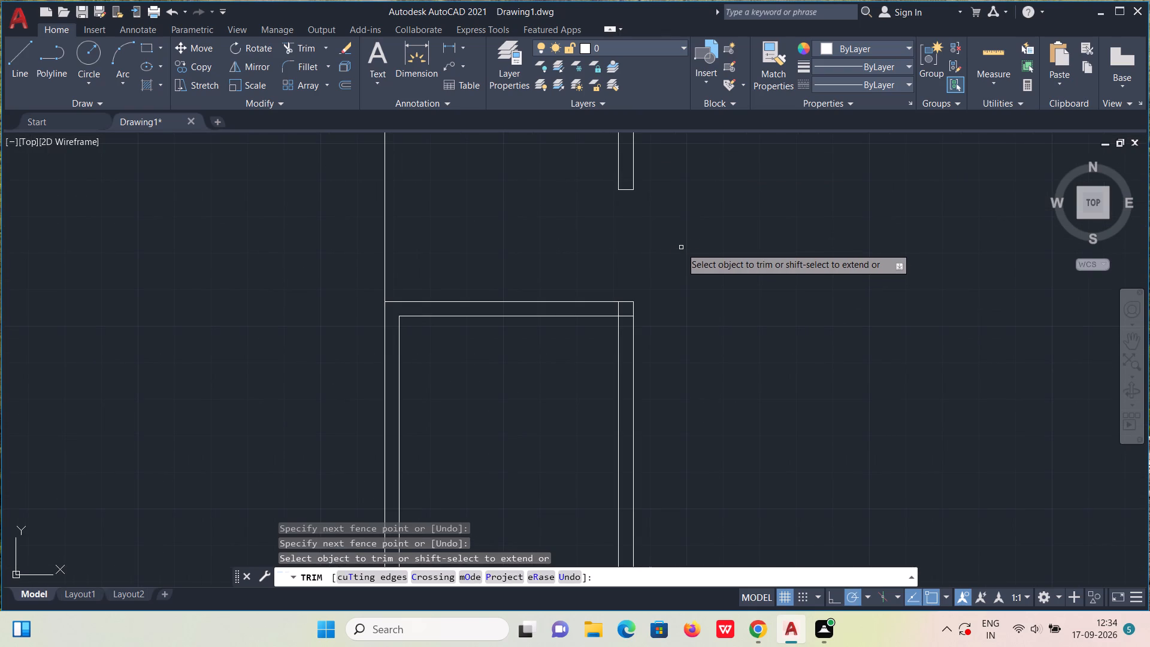
{"action": "scroll", "coordinate": [681, 247], "scroll_direction": "down", "scroll_amount": 2}
{"action": "middle_click_drag", "start_coordinate": [709, 304], "coordinate": [665, 263]}
{"action": "key", "text": "Escape"}
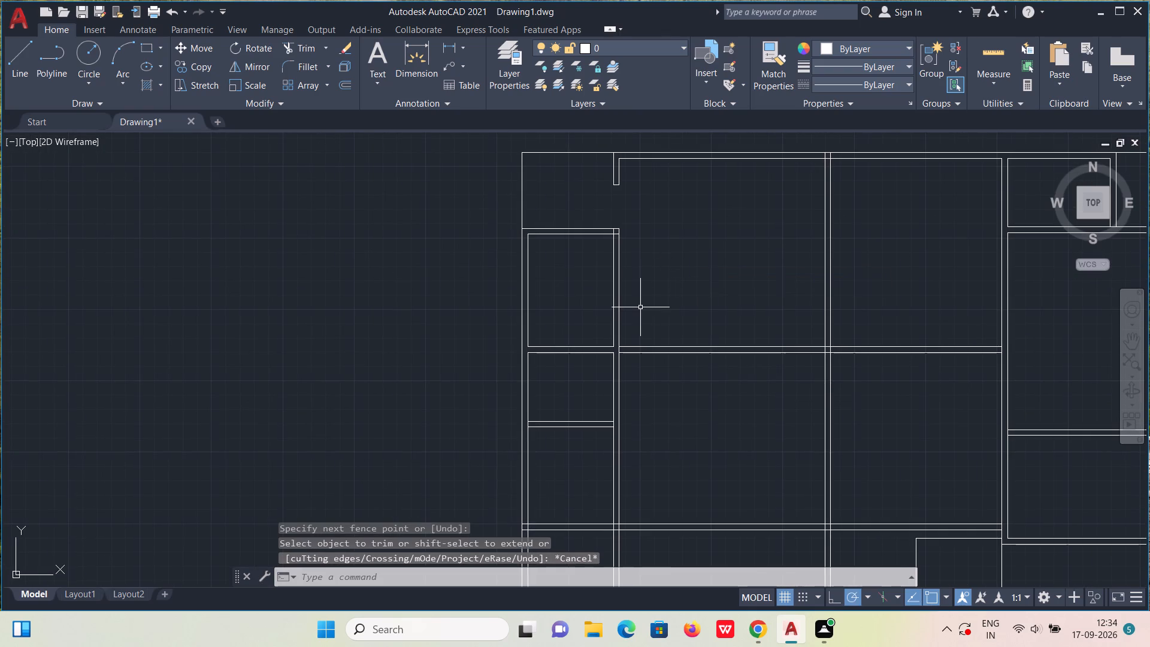
Copy the short line across the right wall at the inner top edge of the room below 2'5" straight down.
{"action": "scroll", "coordinate": [638, 310], "scroll_direction": "up", "scroll_amount": 1}
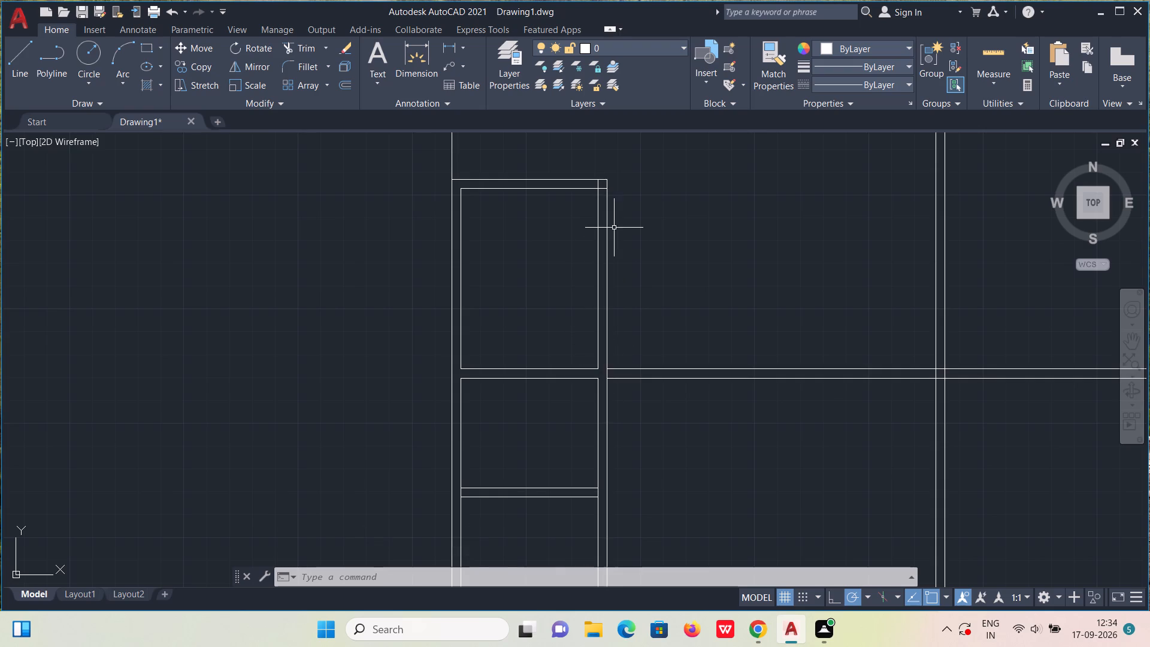
{"action": "scroll", "coordinate": [611, 229], "scroll_direction": "up", "scroll_amount": 3}
{"action": "scroll", "coordinate": [607, 240], "scroll_direction": "down", "scroll_amount": 2}
{"action": "middle_click_drag", "start_coordinate": [628, 234], "coordinate": [649, 321]}
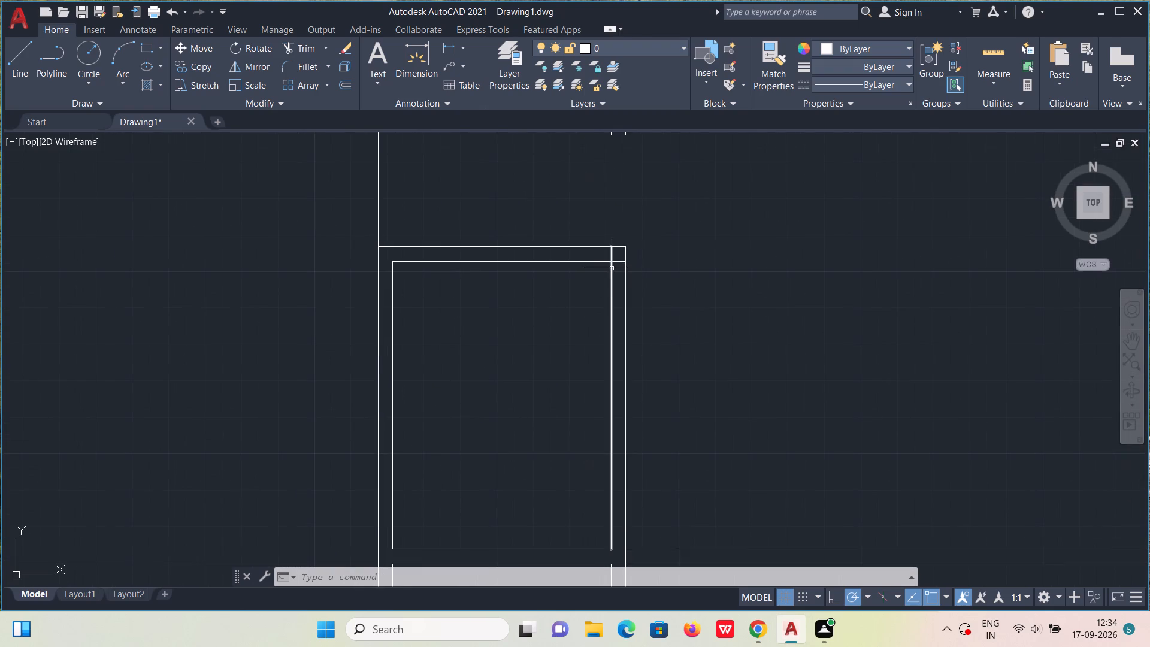
{"action": "left_click", "coordinate": [616, 261]}
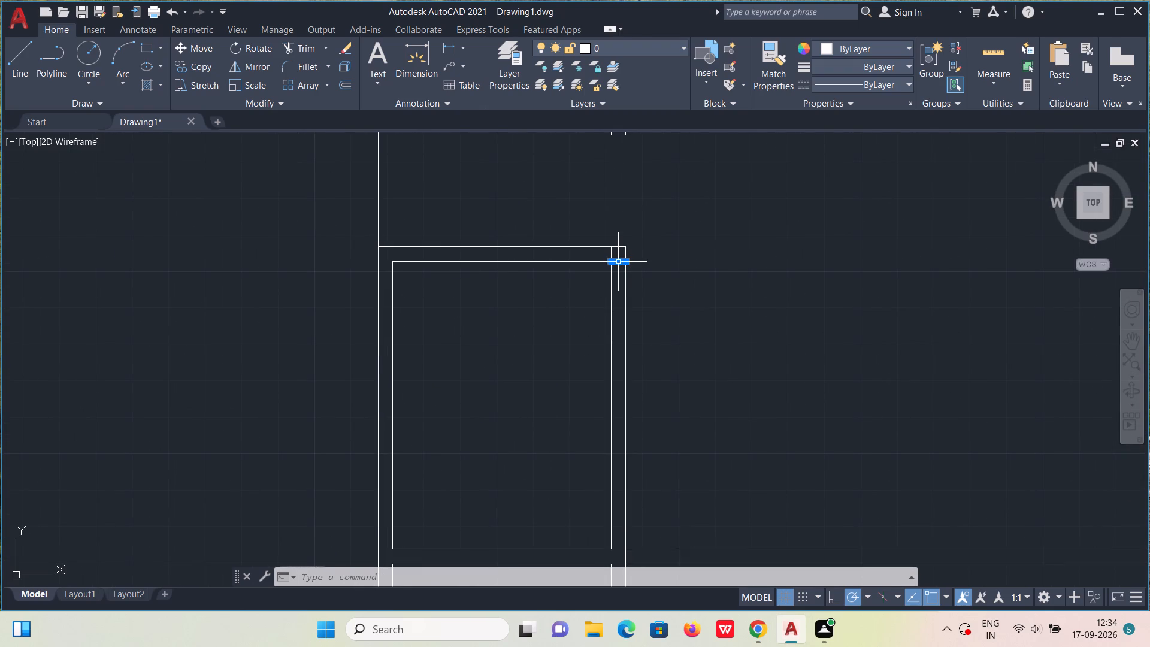
{"action": "type", "text": "co"}
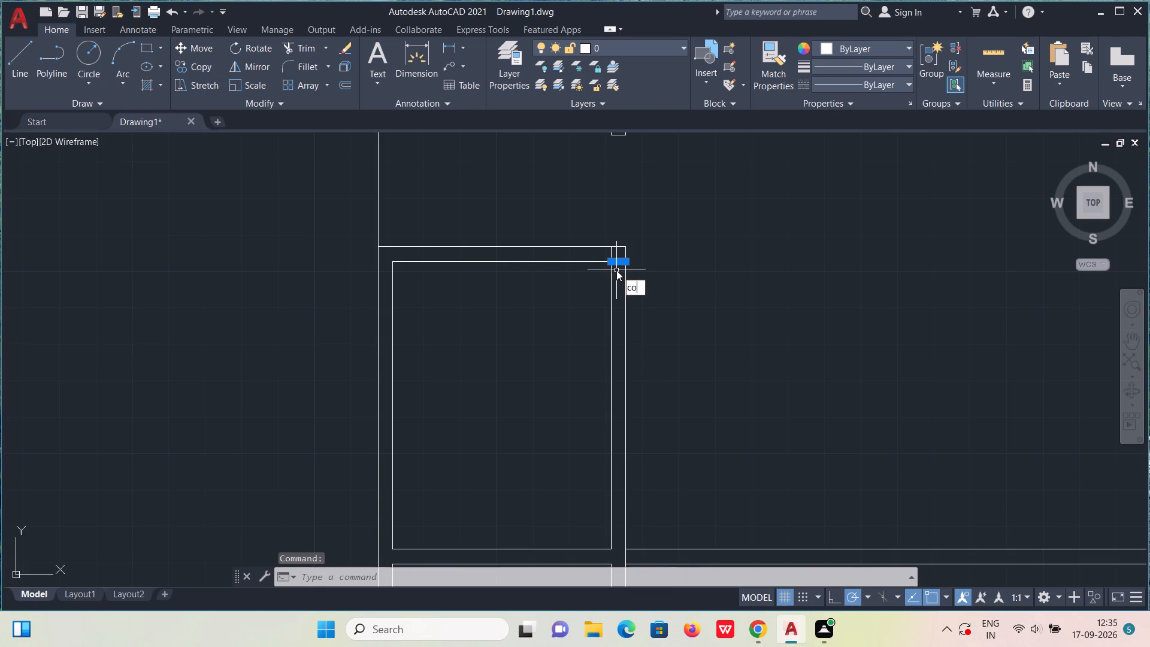
{"action": "key", "text": "Return"}
{"action": "left_click", "coordinate": [616, 261]}
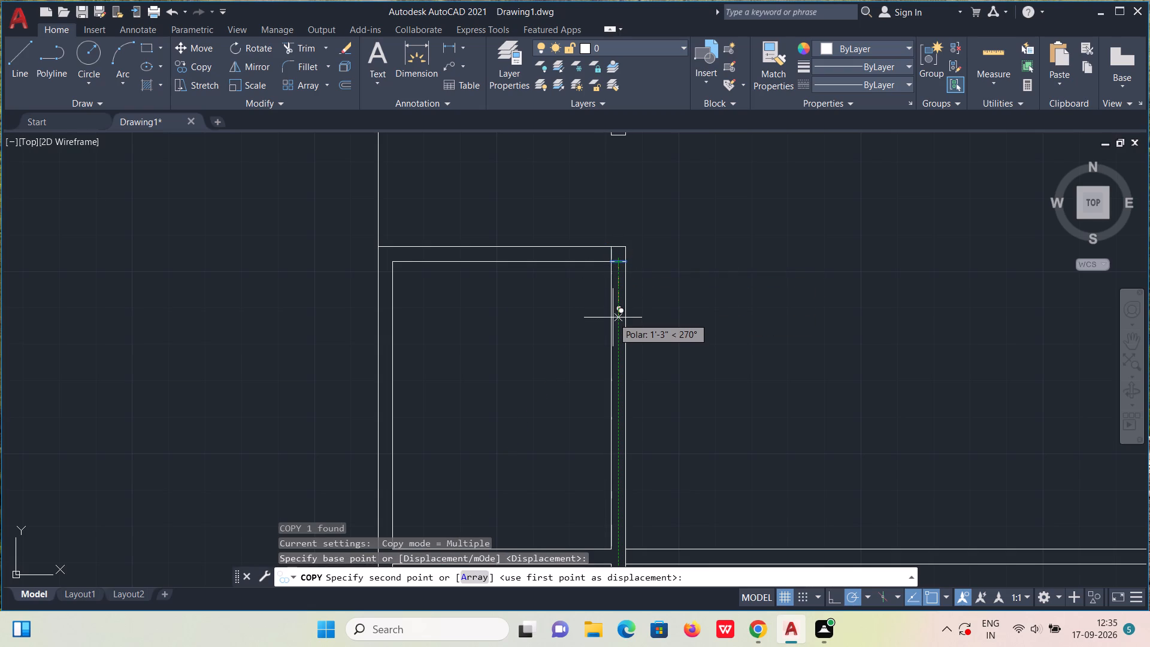
{"action": "key", "text": "2"}
{"action": "type", "text": "'5\""}
{"action": "key", "text": "Return"}
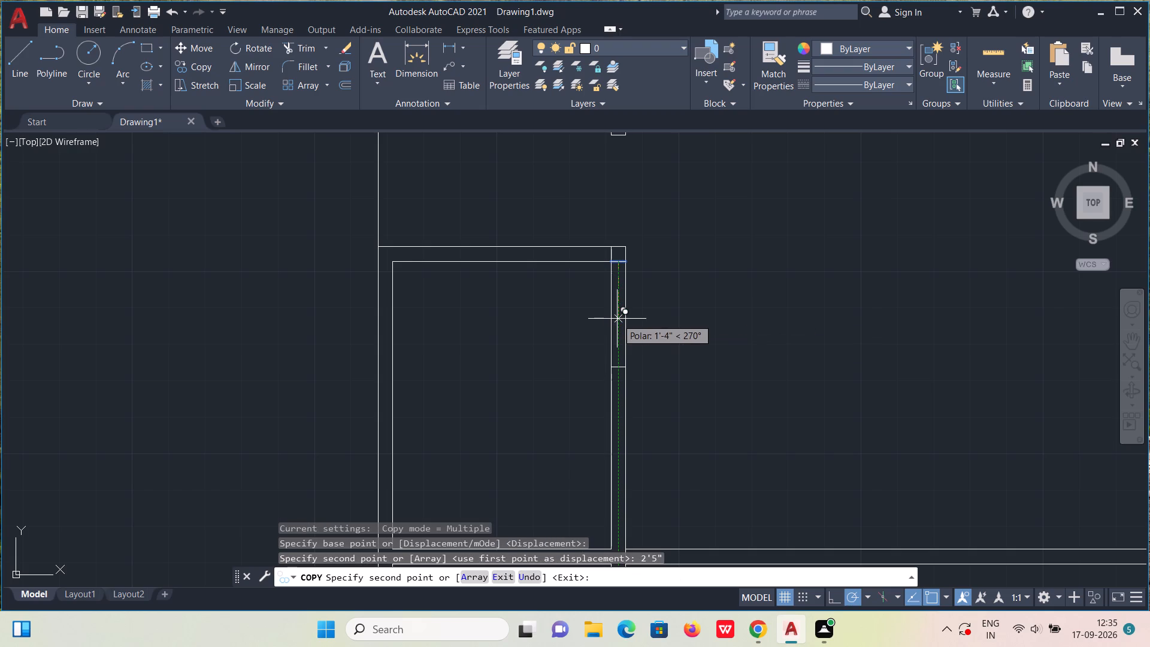
Trim both lines of the upper-left room's right wall between the two short cross lines, leaving an opening.
{"action": "key", "text": "Escape"}
{"action": "left_click", "coordinate": [292, 52]}
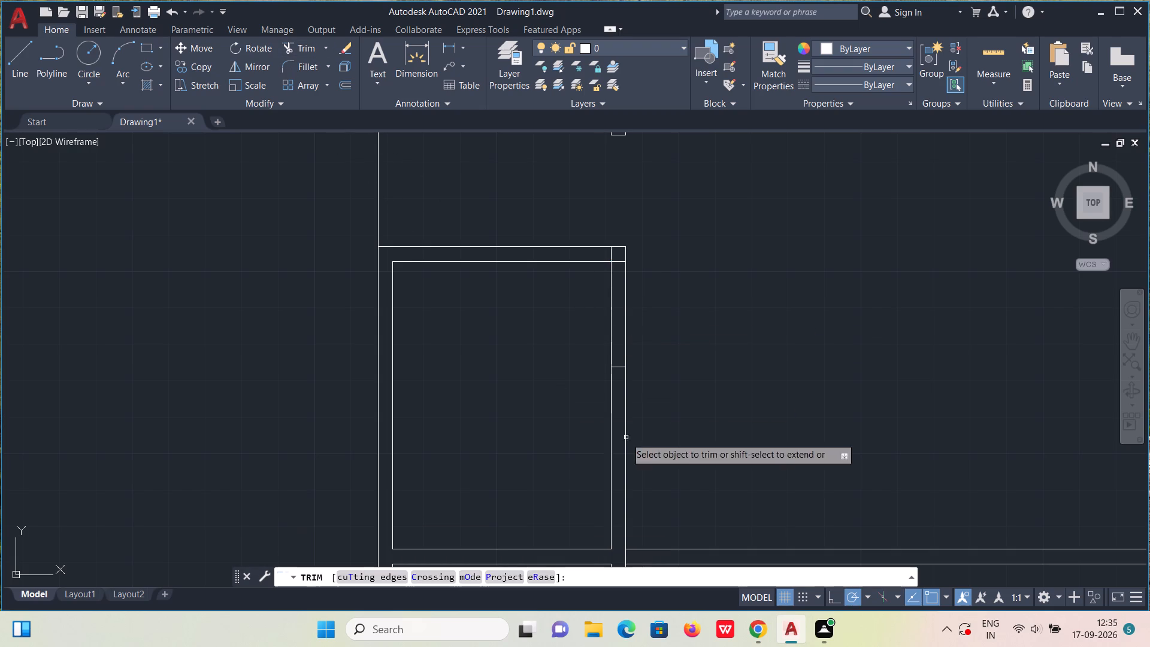
{"action": "left_click_drag", "start_coordinate": [583, 326], "coordinate": [670, 316]}
{"action": "scroll", "coordinate": [670, 316], "scroll_direction": "down", "scroll_amount": 2}
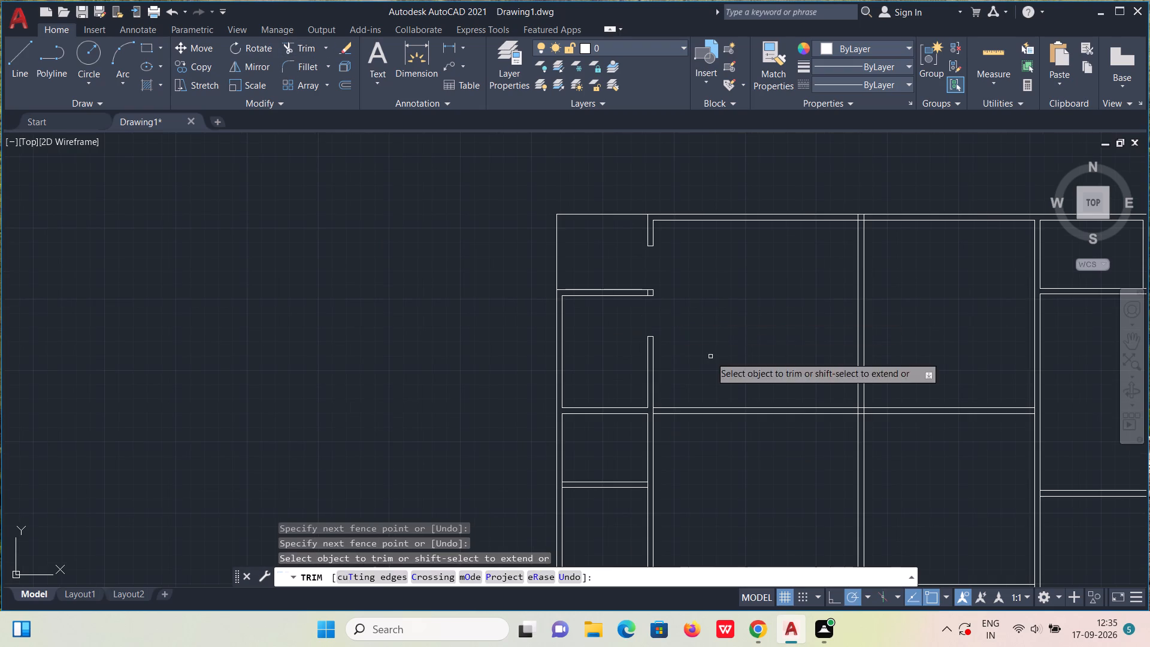
Trim the inner line of the right wall in the small compartment below, between its top and bottom walls.
{"action": "middle_click_drag", "start_coordinate": [710, 359], "coordinate": [485, 312]}
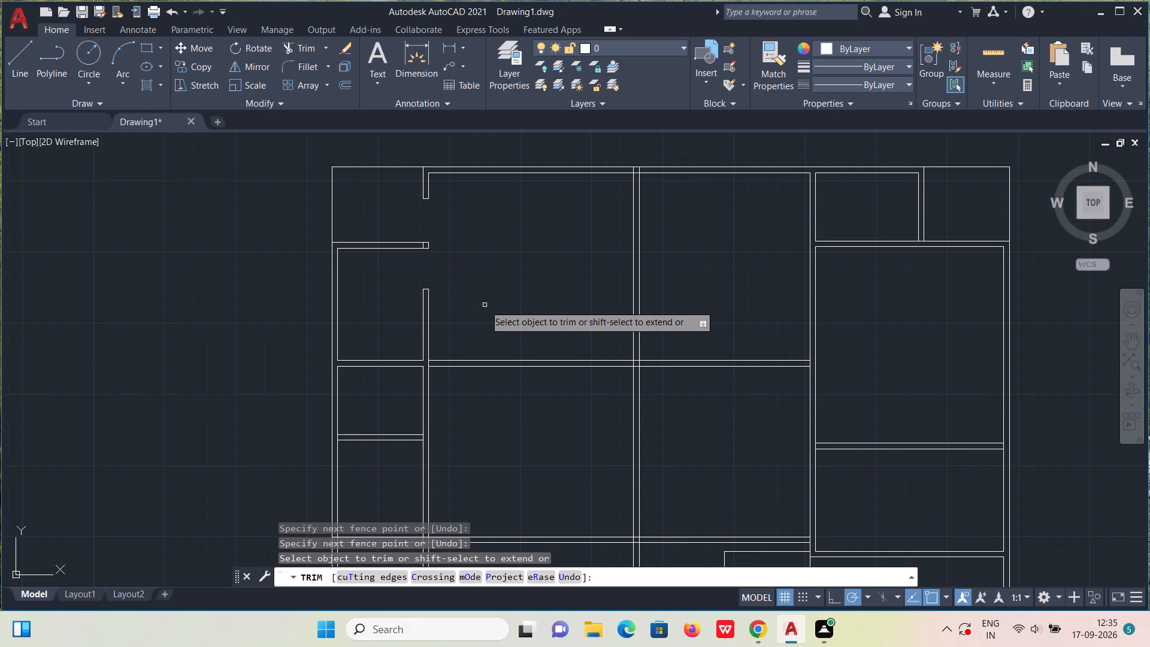
{"action": "scroll", "coordinate": [665, 345], "scroll_direction": "up", "scroll_amount": 1}
{"action": "middle_click_drag", "start_coordinate": [659, 358], "coordinate": [664, 345]}
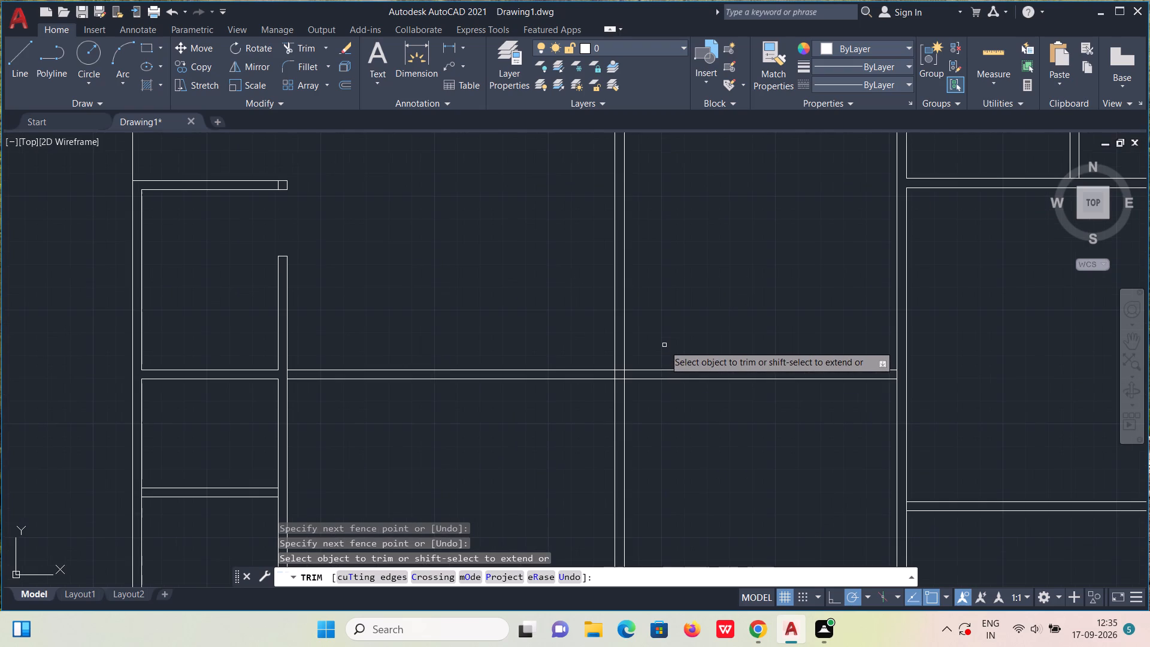
{"action": "middle_click_drag", "start_coordinate": [664, 345], "coordinate": [641, 435]}
{"action": "scroll", "coordinate": [483, 455], "scroll_direction": "down", "scroll_amount": 2}
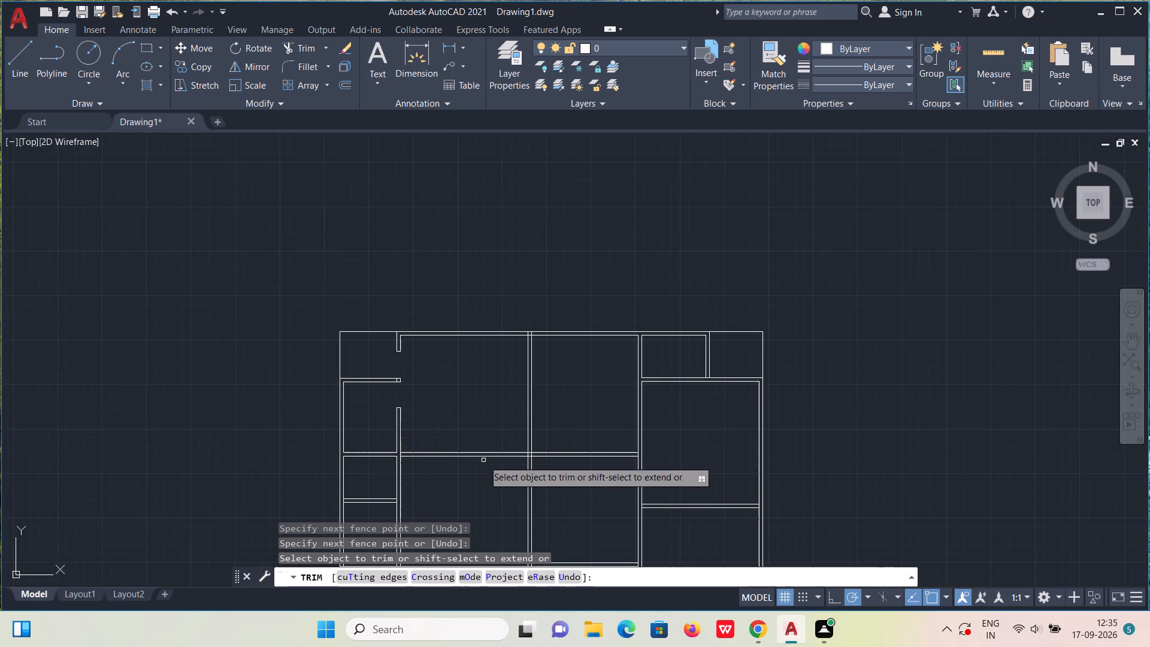
{"action": "middle_click_drag", "start_coordinate": [484, 480], "coordinate": [589, 336]}
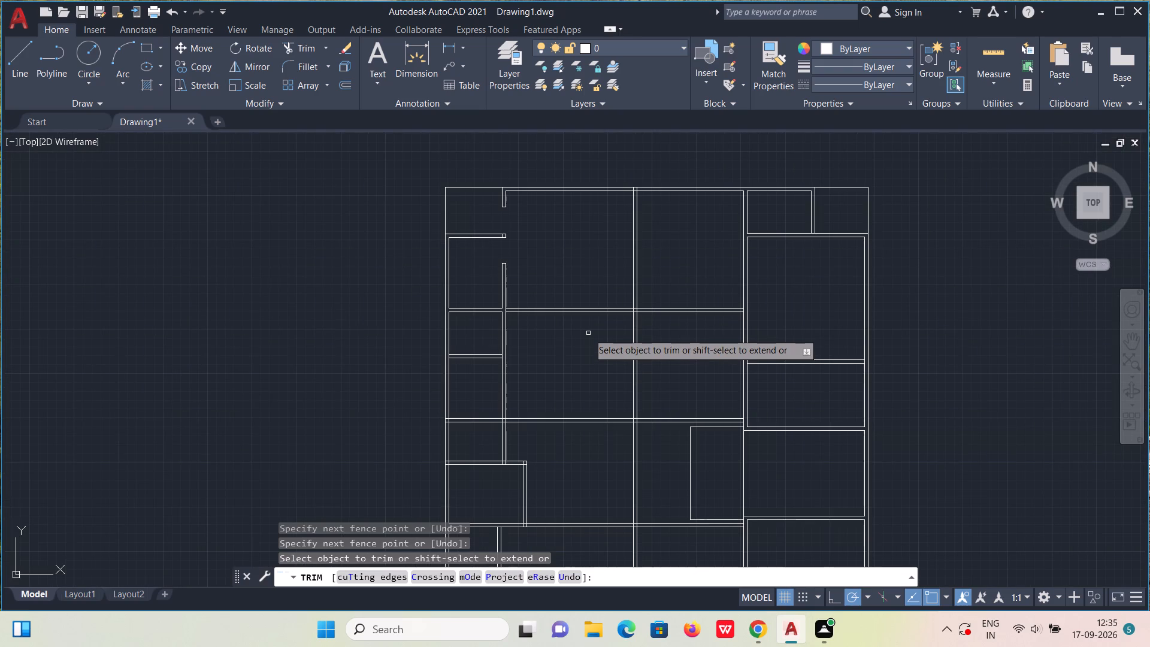
{"action": "scroll", "coordinate": [583, 331], "scroll_direction": "up", "scroll_amount": 1}
{"action": "scroll", "coordinate": [502, 359], "scroll_direction": "up", "scroll_amount": 1}
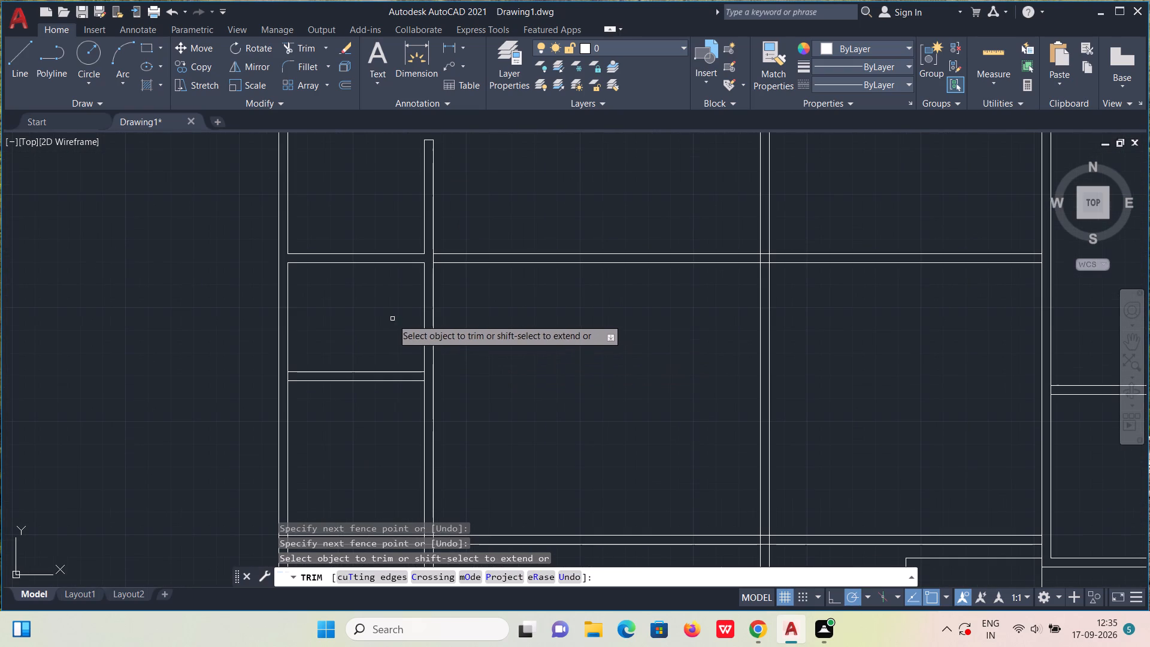
{"action": "left_click", "coordinate": [424, 323]}
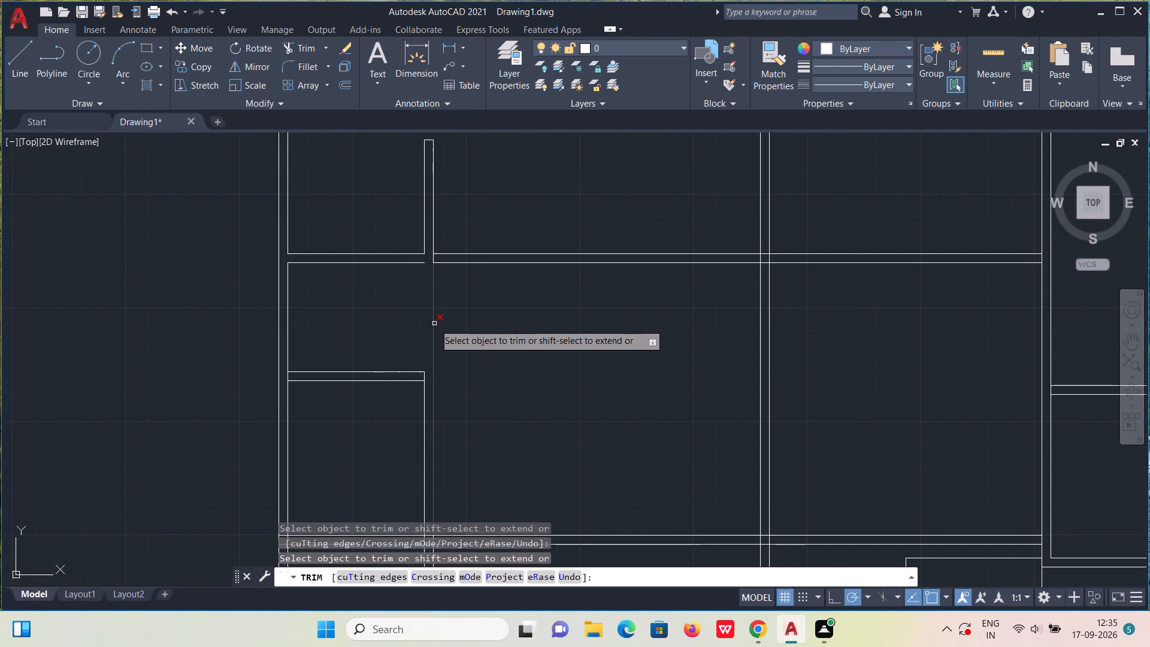
{"action": "key", "text": "l"}
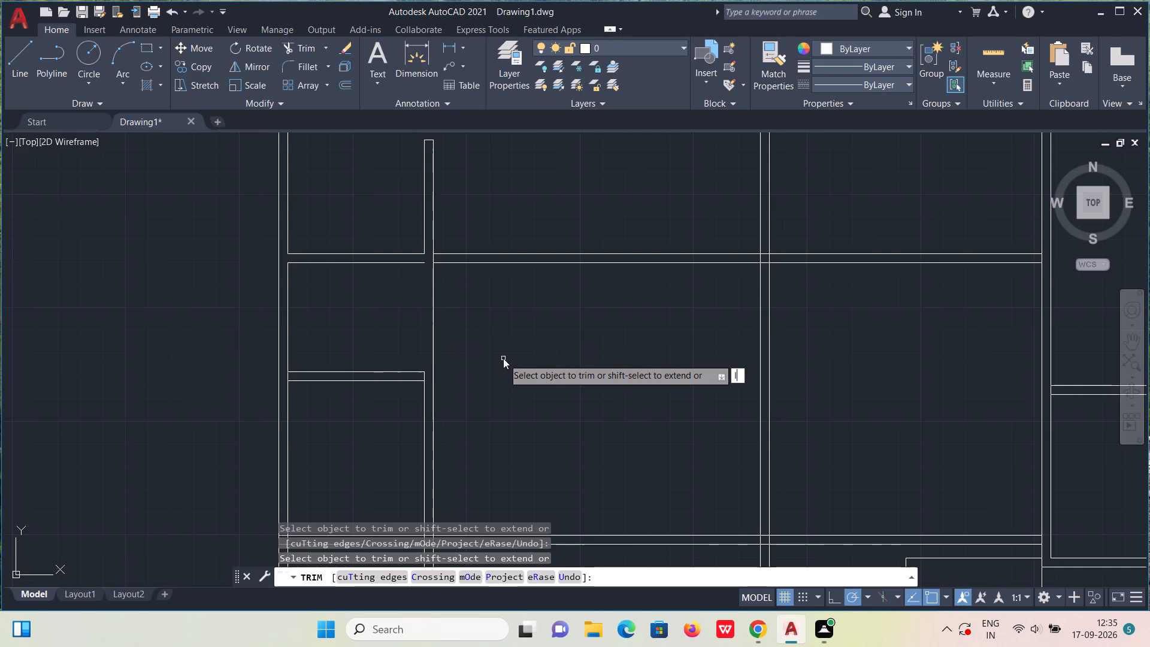
{"action": "key", "text": "Return"}
{"action": "key", "text": "Escape"}
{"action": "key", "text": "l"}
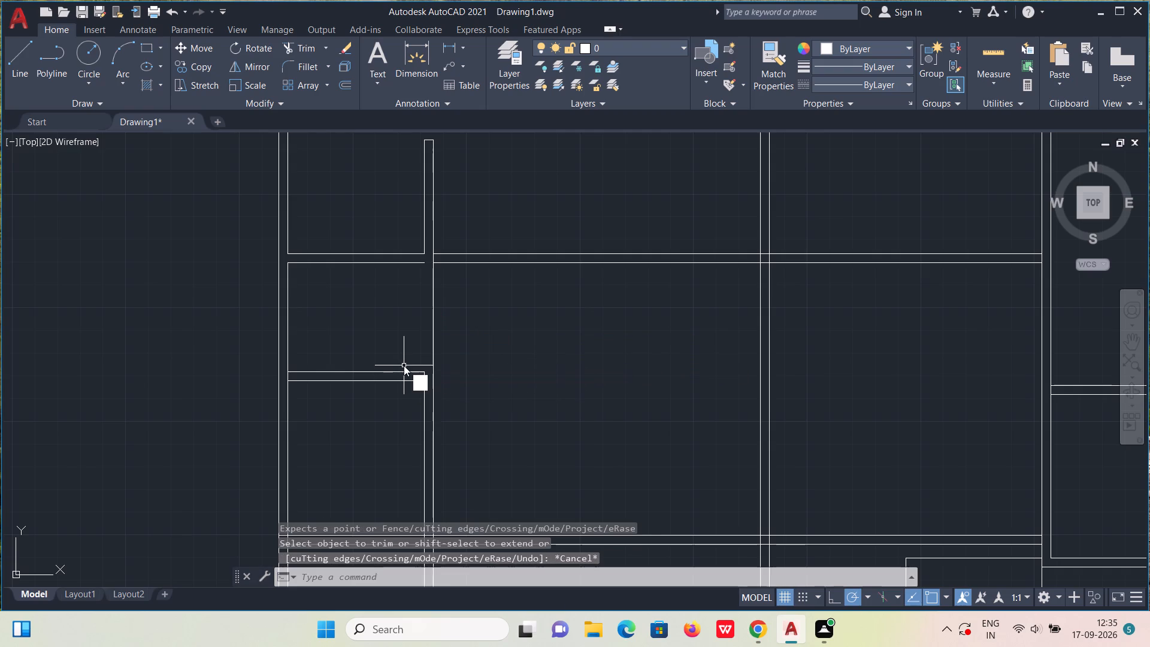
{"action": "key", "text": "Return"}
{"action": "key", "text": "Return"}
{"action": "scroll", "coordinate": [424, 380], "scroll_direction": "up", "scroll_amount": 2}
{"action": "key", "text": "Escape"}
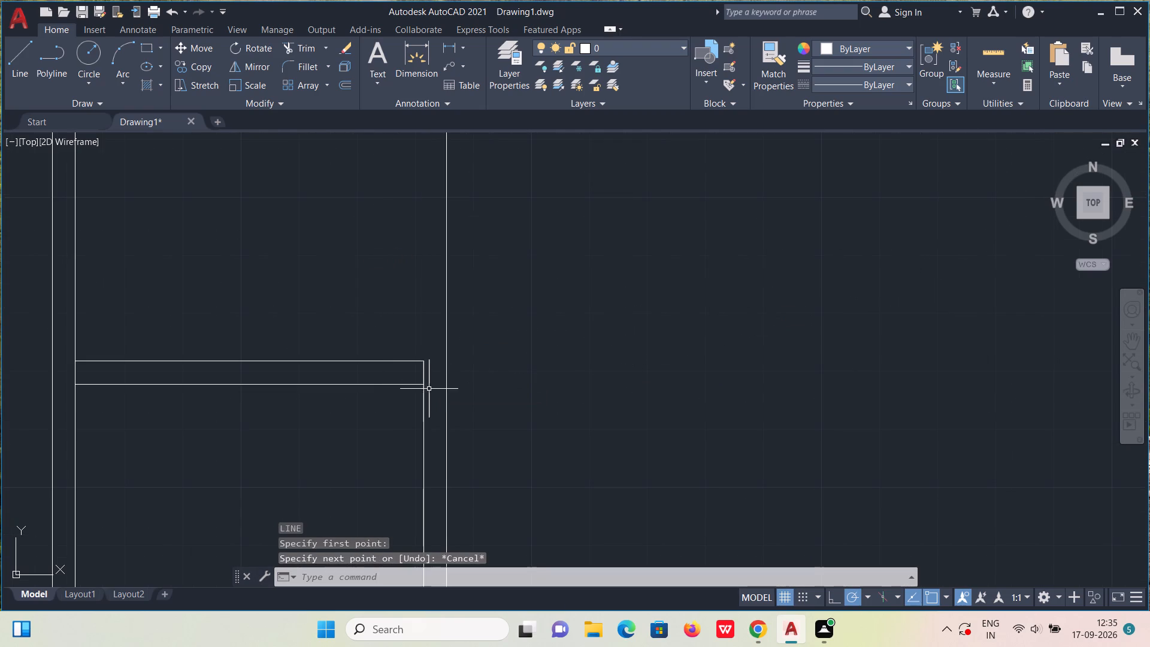
Draw a short horizontal line extending the upper line of the compartment's bottom wall across to the right wall's outer line.
{"action": "key", "text": "l"}
{"action": "key", "text": "Return"}
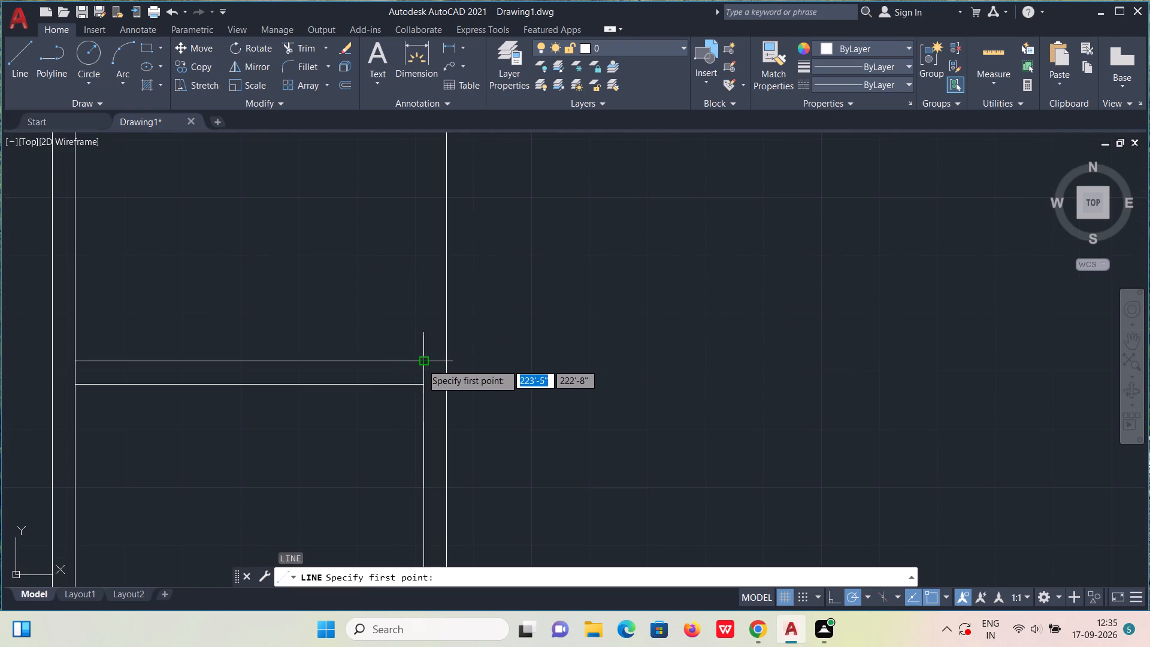
{"action": "left_click", "coordinate": [422, 363]}
{"action": "left_click", "coordinate": [443, 362]}
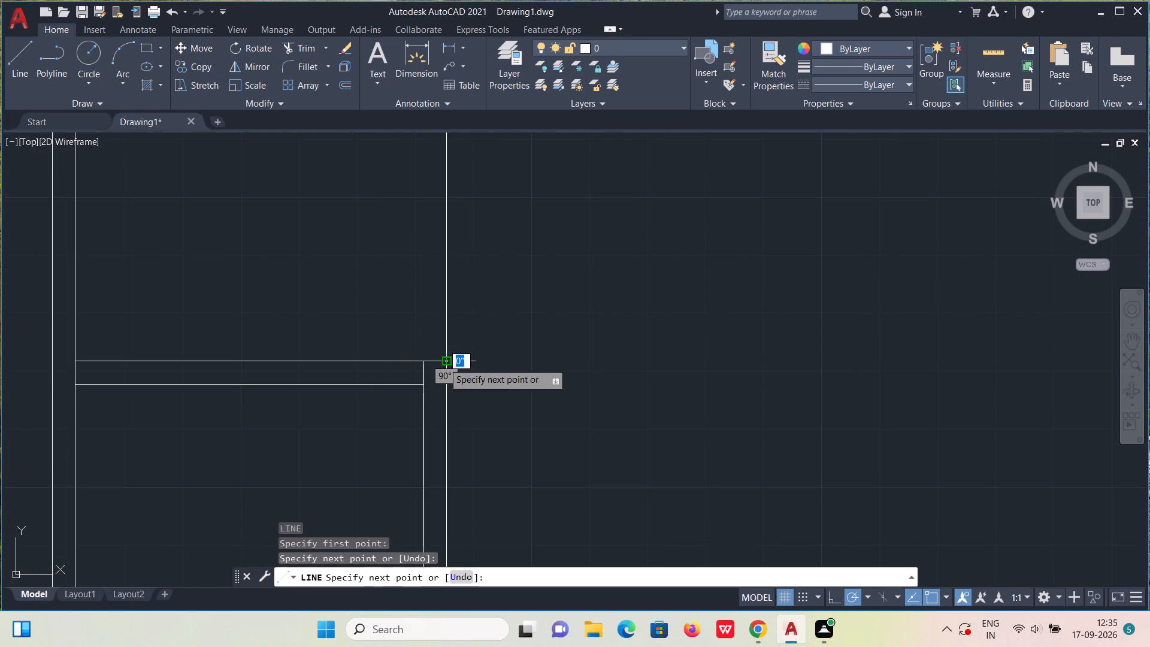
{"action": "key", "text": "Escape"}
Draw a short horizontal line extending the lower line of the compartment's top wall across to the right wall's outer line.
{"action": "scroll", "coordinate": [482, 415], "scroll_direction": "down", "scroll_amount": 2}
{"action": "scroll", "coordinate": [485, 343], "scroll_direction": "up", "scroll_amount": 4}
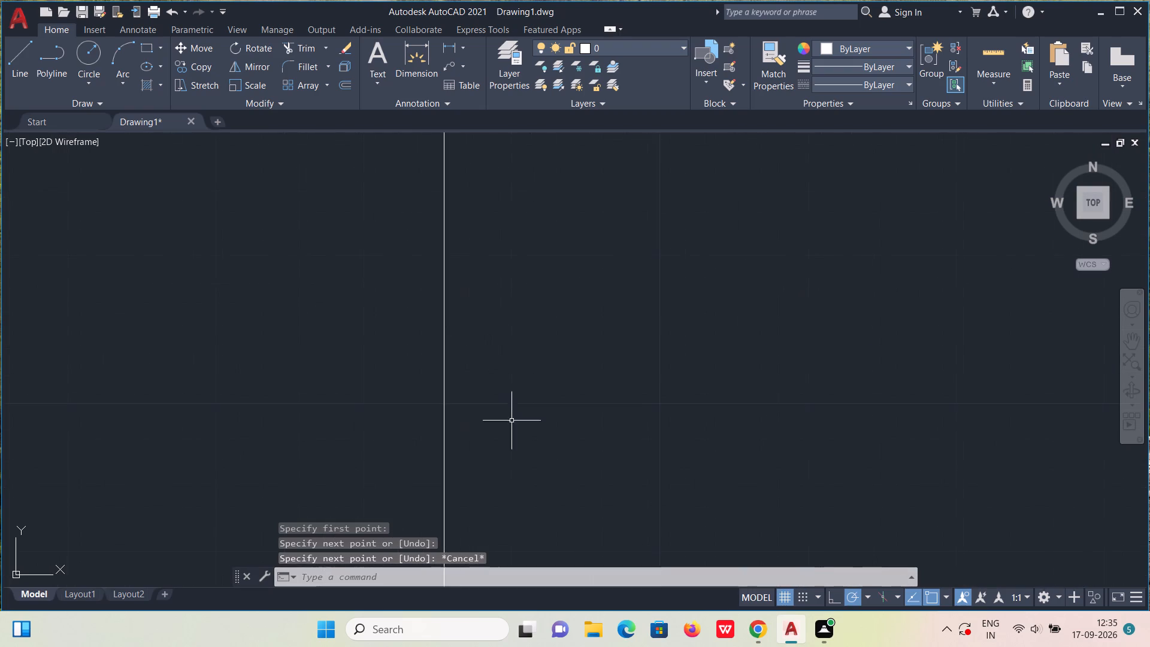
{"action": "middle_click_drag", "start_coordinate": [521, 439], "coordinate": [592, 550]}
{"action": "key", "text": "l"}
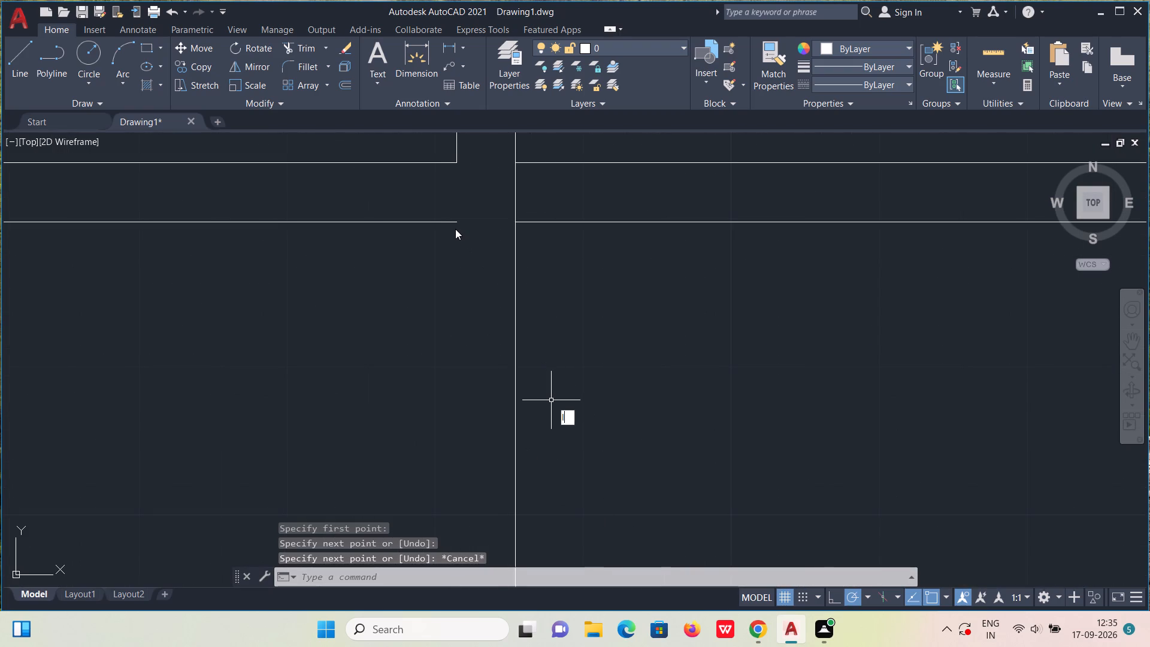
{"action": "key", "text": "Return"}
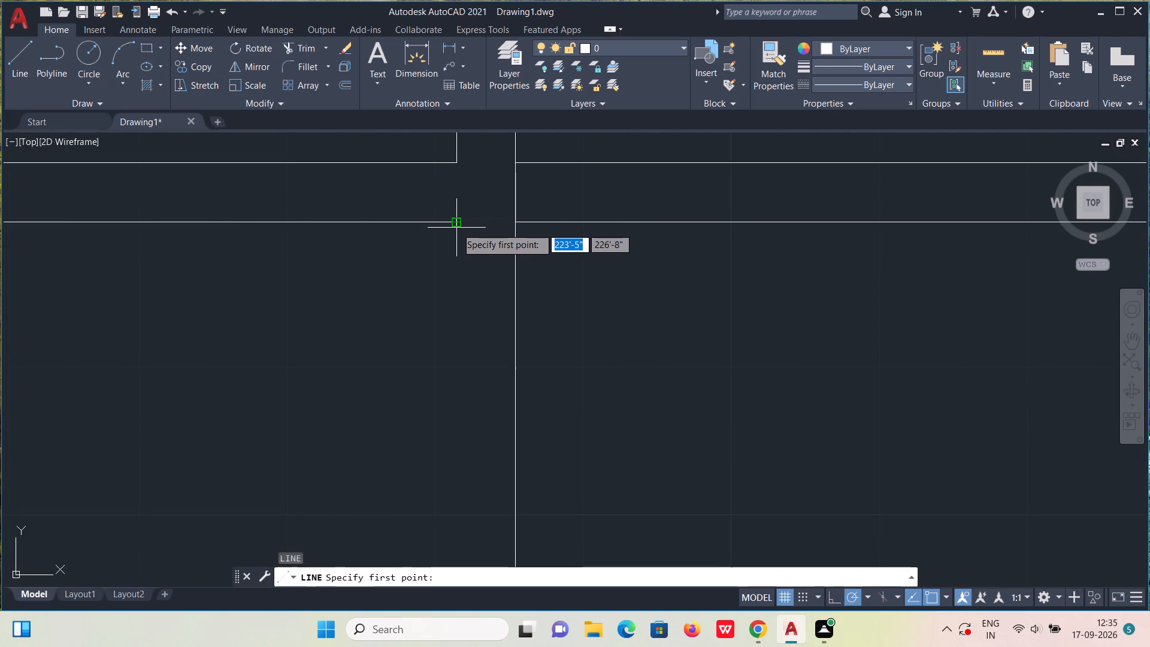
{"action": "left_click", "coordinate": [456, 224]}
{"action": "left_click", "coordinate": [520, 223]}
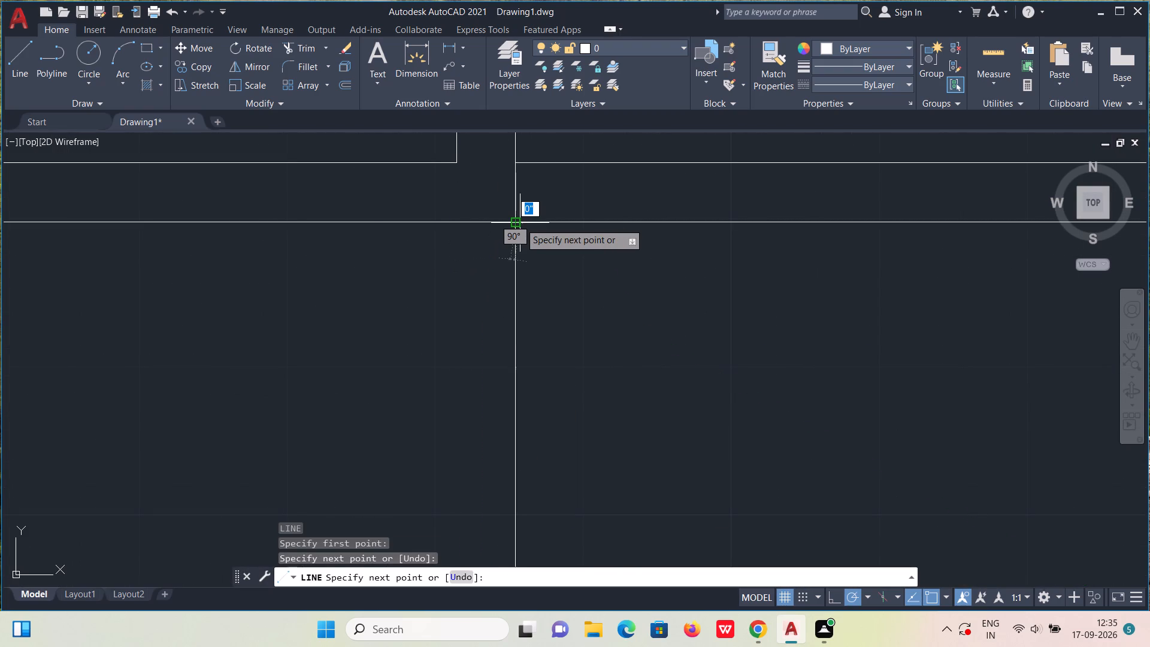
{"action": "key", "text": "Escape"}
Trim the outer line of the compartment's right wall between the two new short lines.
{"action": "scroll", "coordinate": [527, 286], "scroll_direction": "down", "scroll_amount": 3}
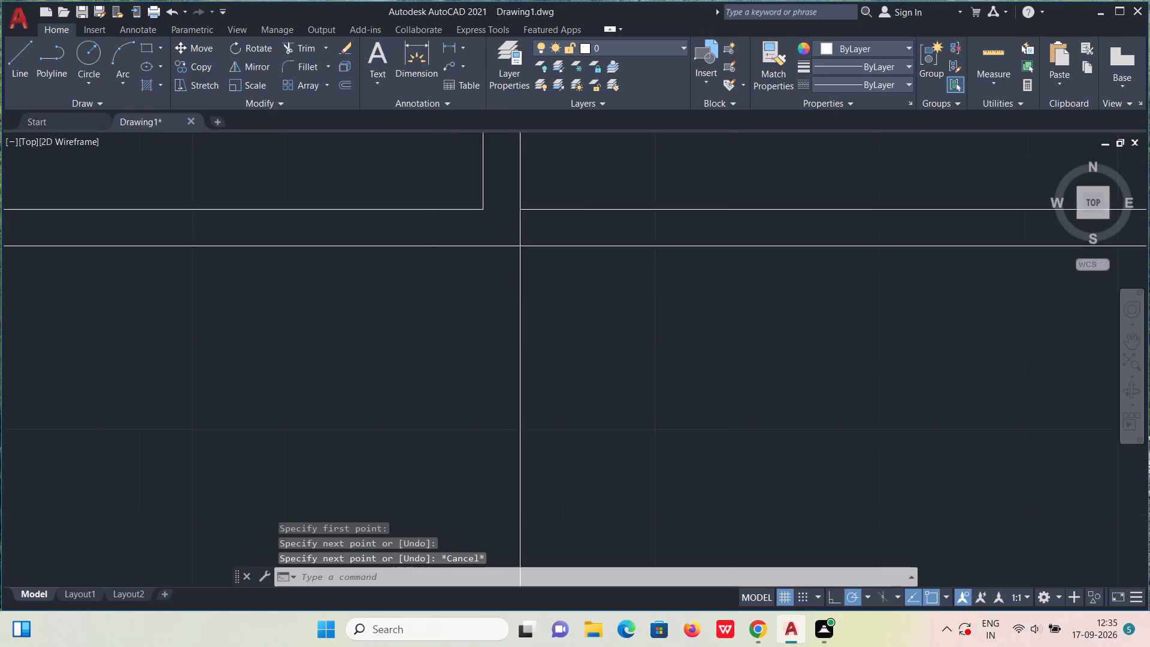
{"action": "scroll", "coordinate": [528, 286], "scroll_direction": "down", "scroll_amount": 2}
{"action": "left_click", "coordinate": [287, 55]}
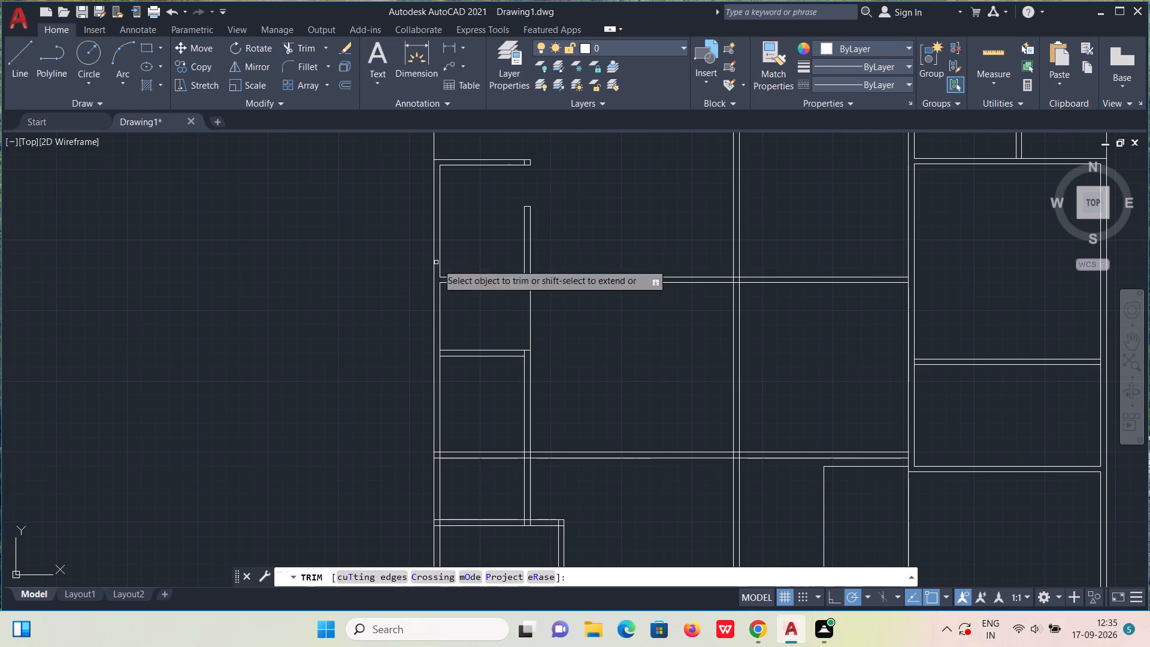
{"action": "left_click_drag", "start_coordinate": [514, 310], "coordinate": [551, 311]}
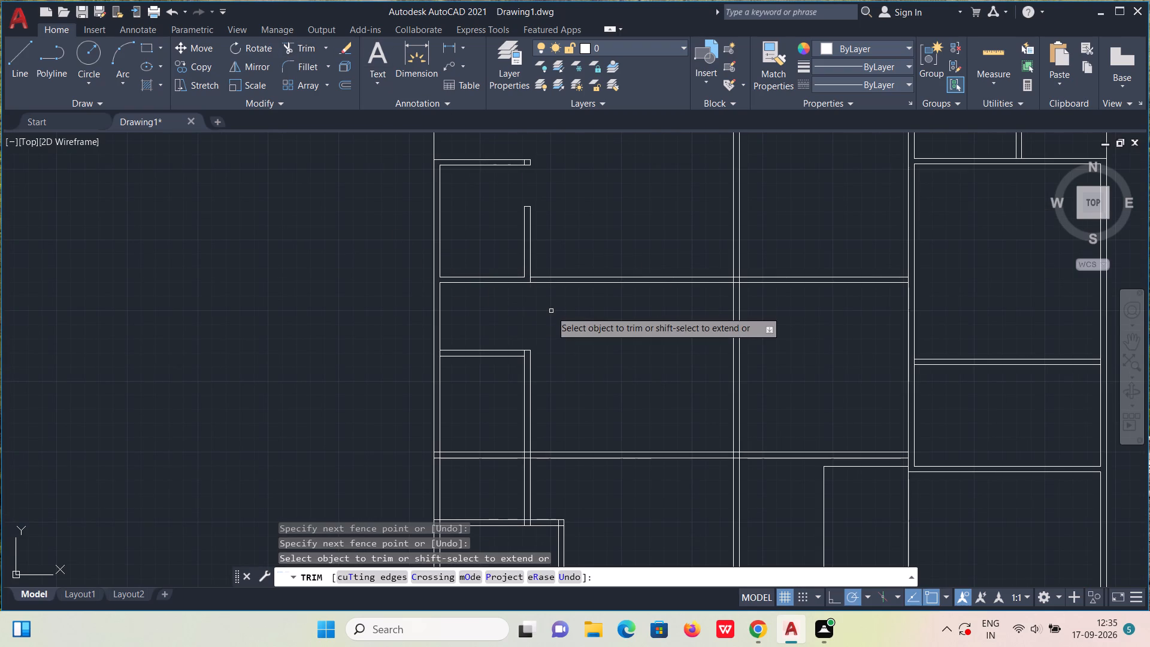
Trim the leftover vertical pieces inside the compartment's top and bottom wall thicknesses where they meet the right wall.
{"action": "scroll", "coordinate": [544, 287], "scroll_direction": "up", "scroll_amount": 1}
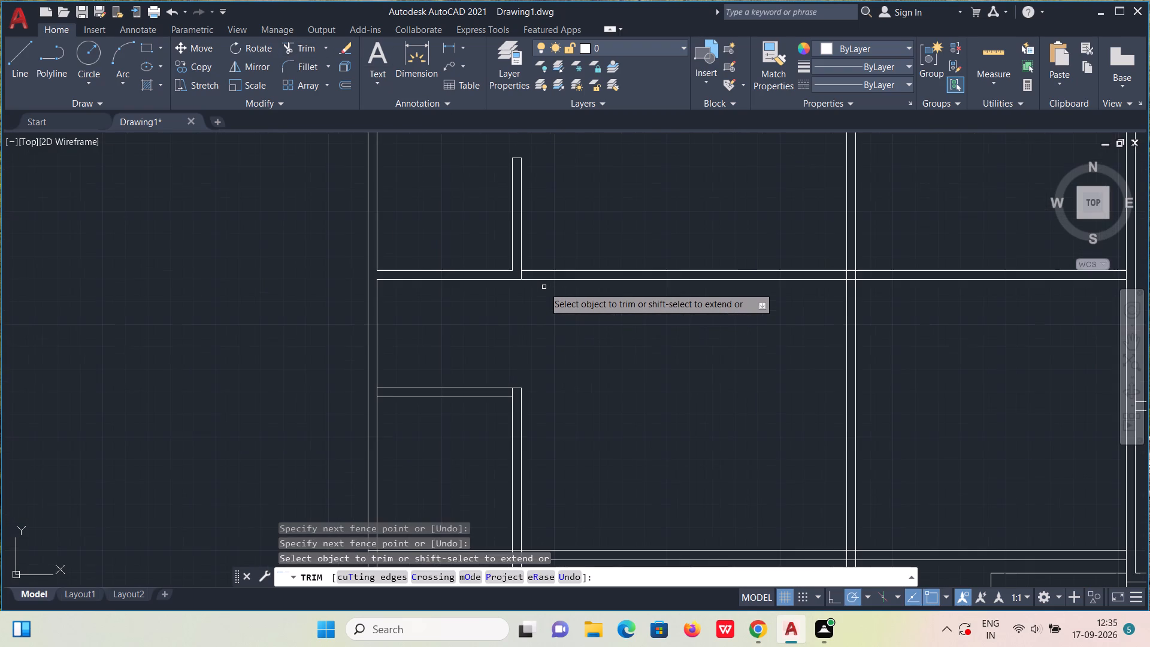
{"action": "scroll", "coordinate": [540, 298], "scroll_direction": "up", "scroll_amount": 3}
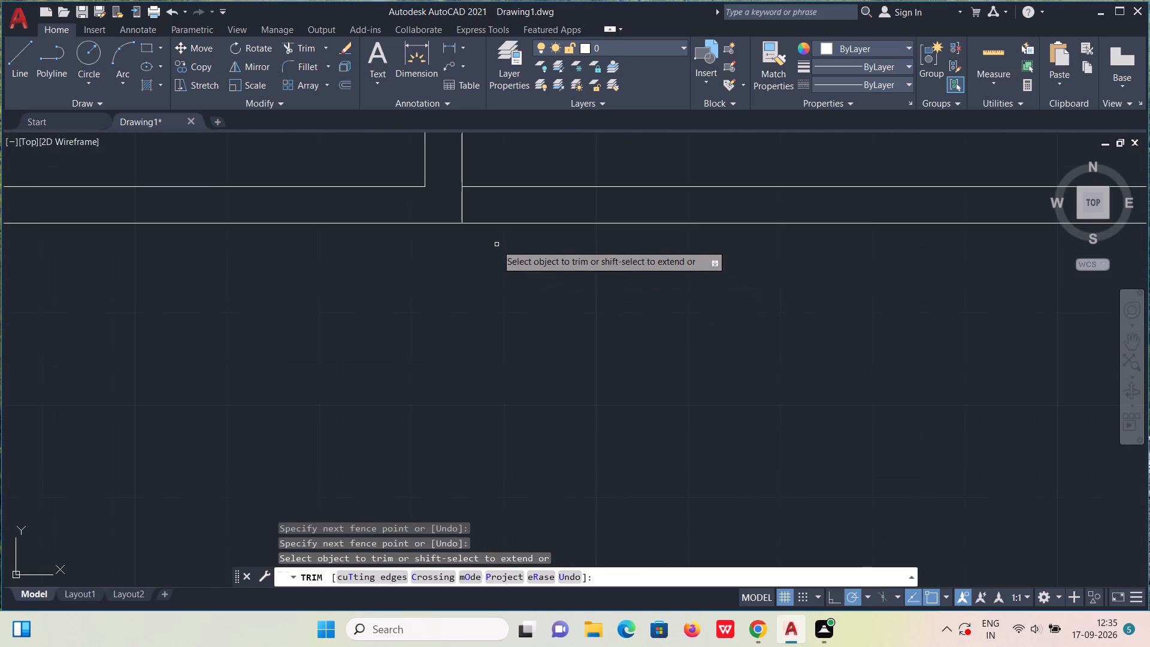
{"action": "left_click_drag", "start_coordinate": [453, 199], "coordinate": [488, 211]}
{"action": "scroll", "coordinate": [489, 208], "scroll_direction": "down", "scroll_amount": 3}
{"action": "middle_click_drag", "start_coordinate": [516, 298], "coordinate": [580, 309]}
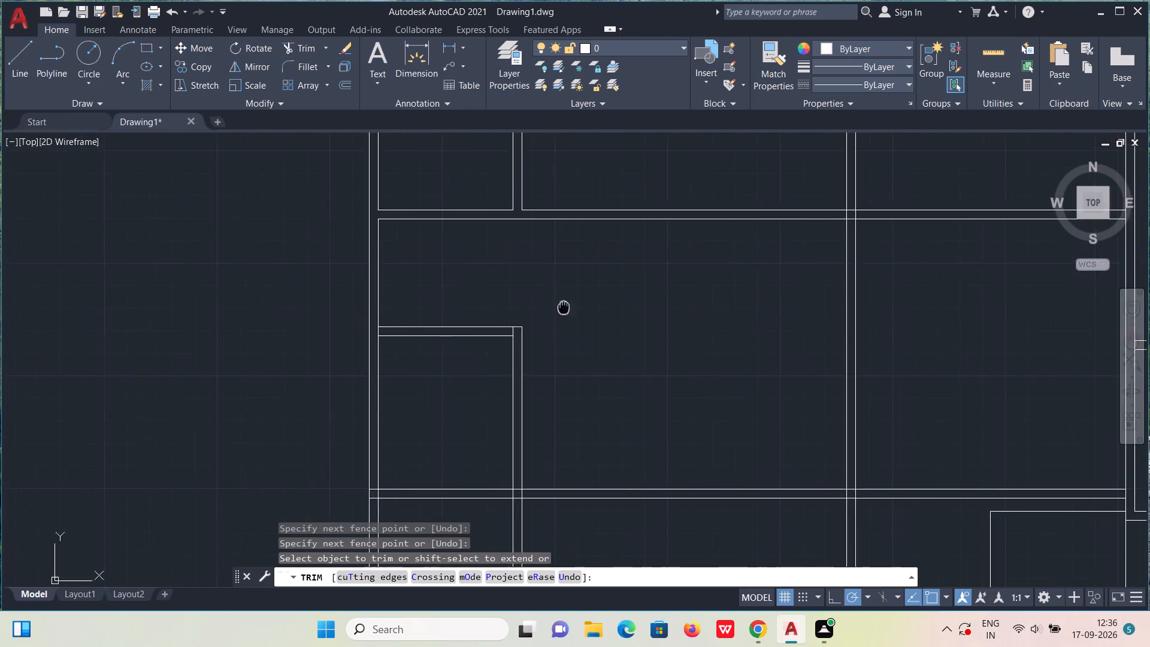
{"action": "middle_click_drag", "start_coordinate": [580, 309], "coordinate": [635, 322]}
{"action": "scroll", "coordinate": [596, 374], "scroll_direction": "up", "scroll_amount": 1}
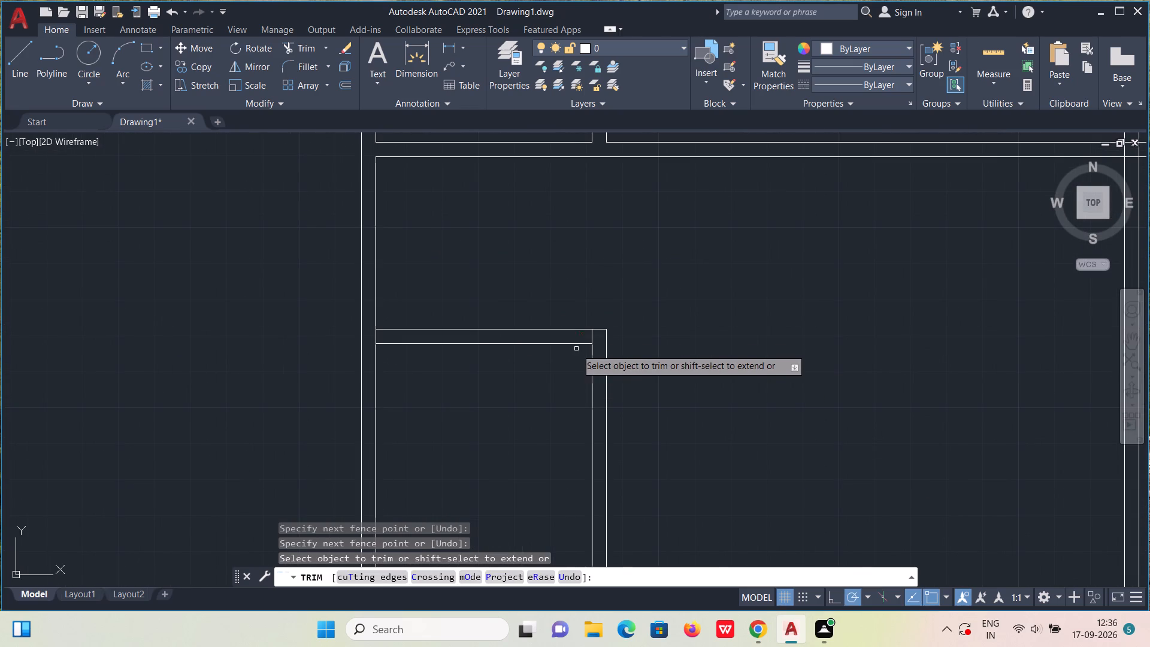
{"action": "scroll", "coordinate": [575, 336], "scroll_direction": "up", "scroll_amount": 2}
{"action": "left_click_drag", "start_coordinate": [631, 338], "coordinate": [606, 343]}
{"action": "scroll", "coordinate": [618, 311], "scroll_direction": "down", "scroll_amount": 1}
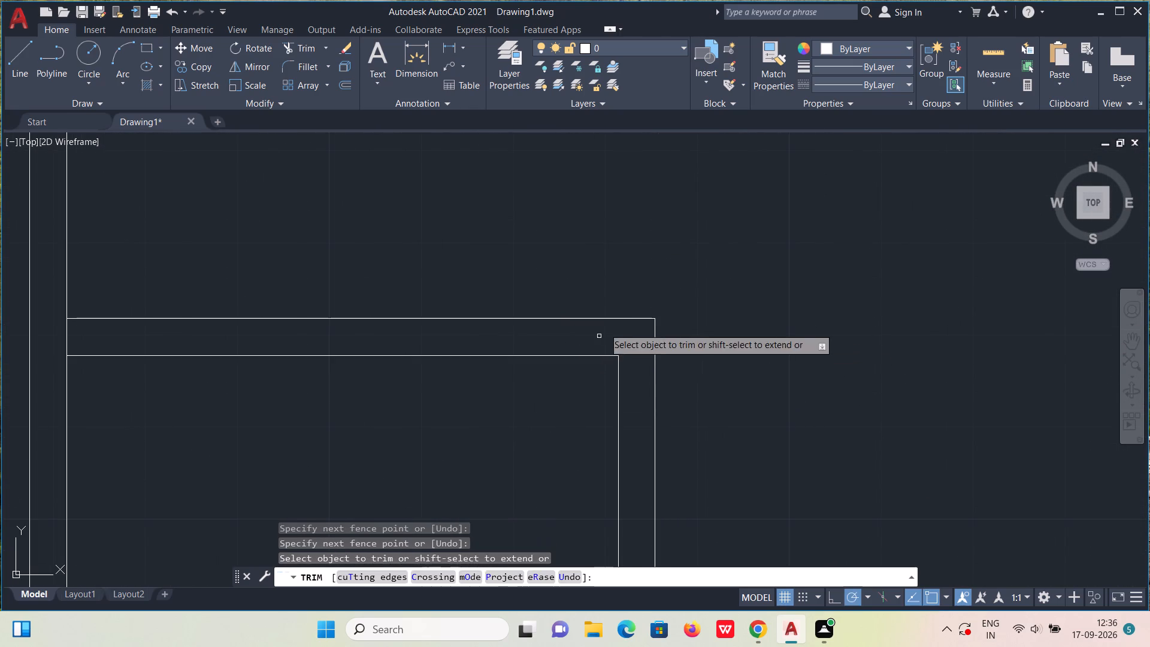
{"action": "scroll", "coordinate": [611, 321], "scroll_direction": "down", "scroll_amount": 2}
Measure the clear space between the compartment's top and bottom walls.
{"action": "middle_click_drag", "start_coordinate": [647, 311], "coordinate": [683, 403]}
{"action": "scroll", "coordinate": [685, 360], "scroll_direction": "up", "scroll_amount": 1}
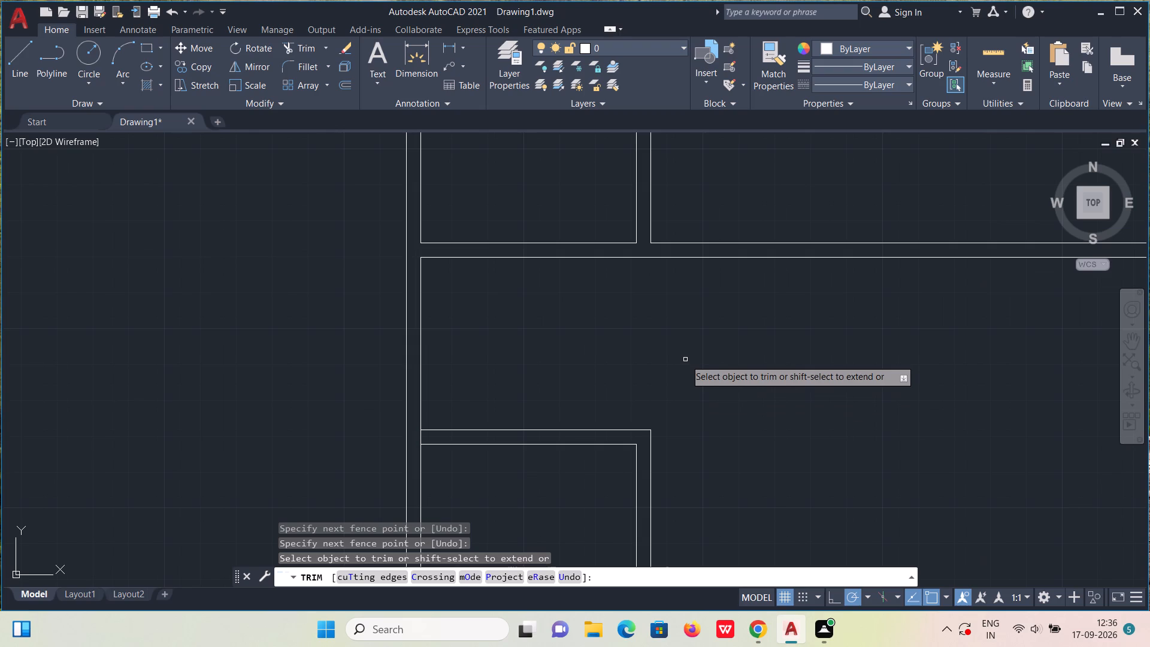
{"action": "scroll", "coordinate": [675, 319], "scroll_direction": "down", "scroll_amount": 2}
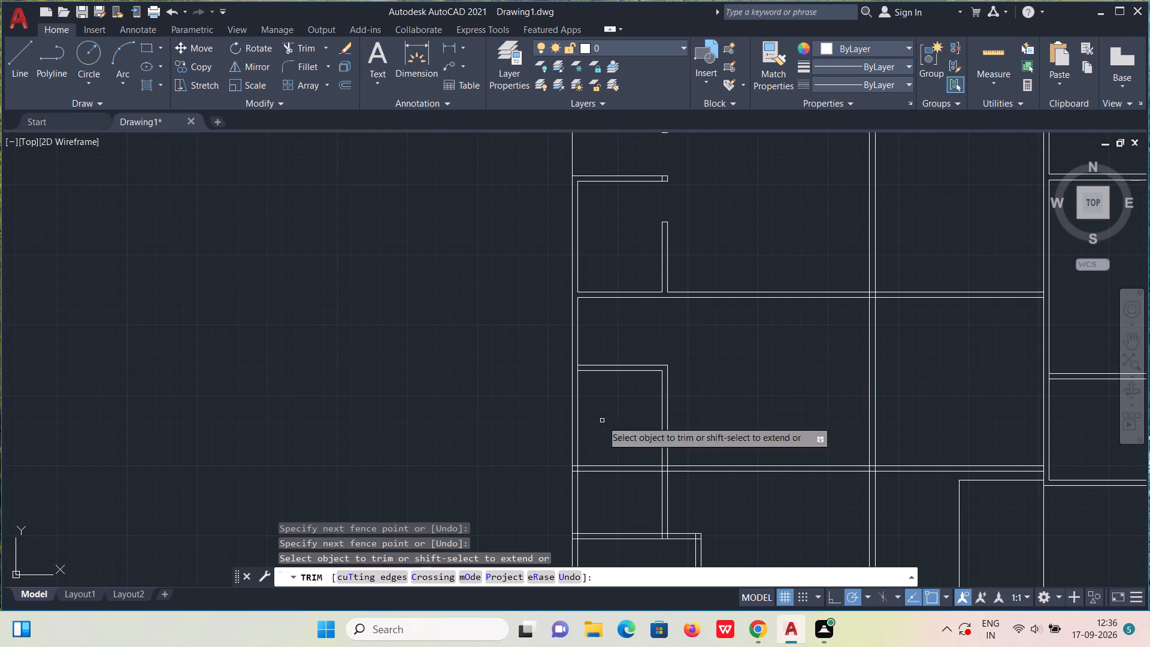
{"action": "left_click", "coordinate": [995, 46]}
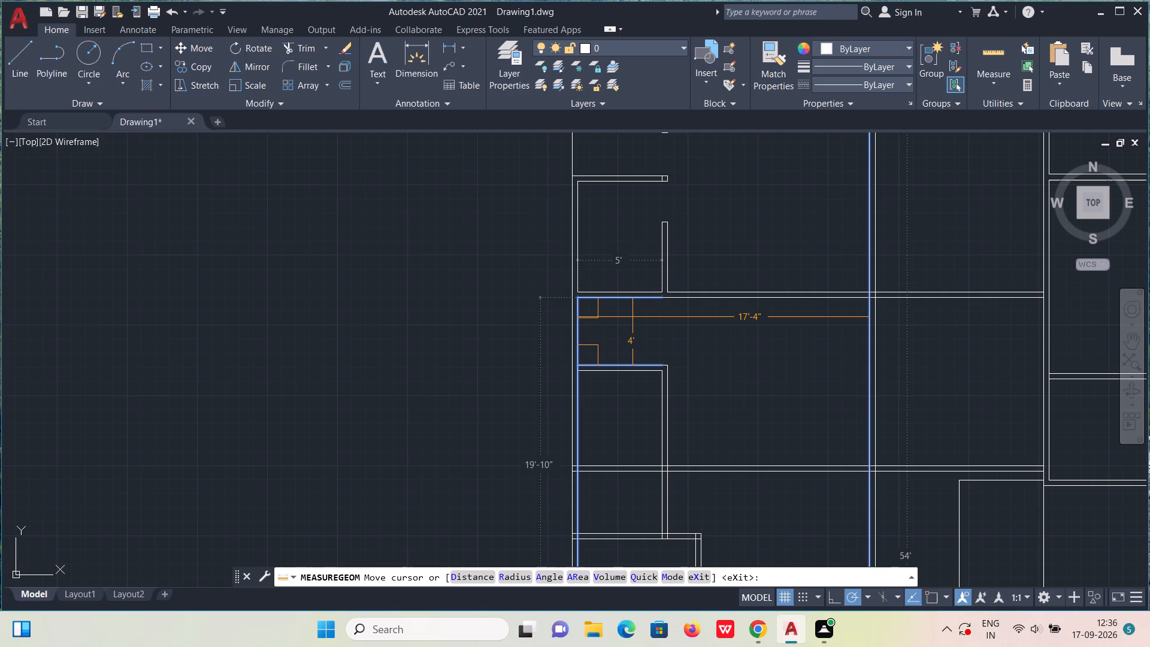
{"action": "key", "text": "Escape"}
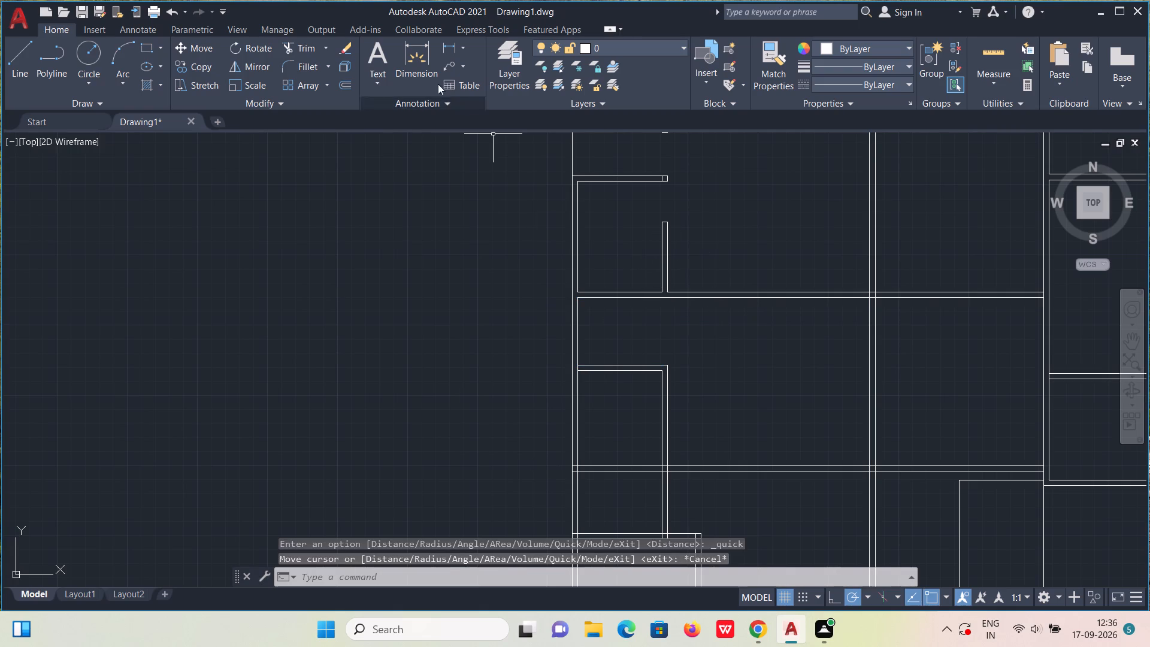
Draw a narrow vertical panel 2'5" long and 2" wide, hanging from the horizontal wall's lower line below the short partition.
{"action": "key", "text": "l"}
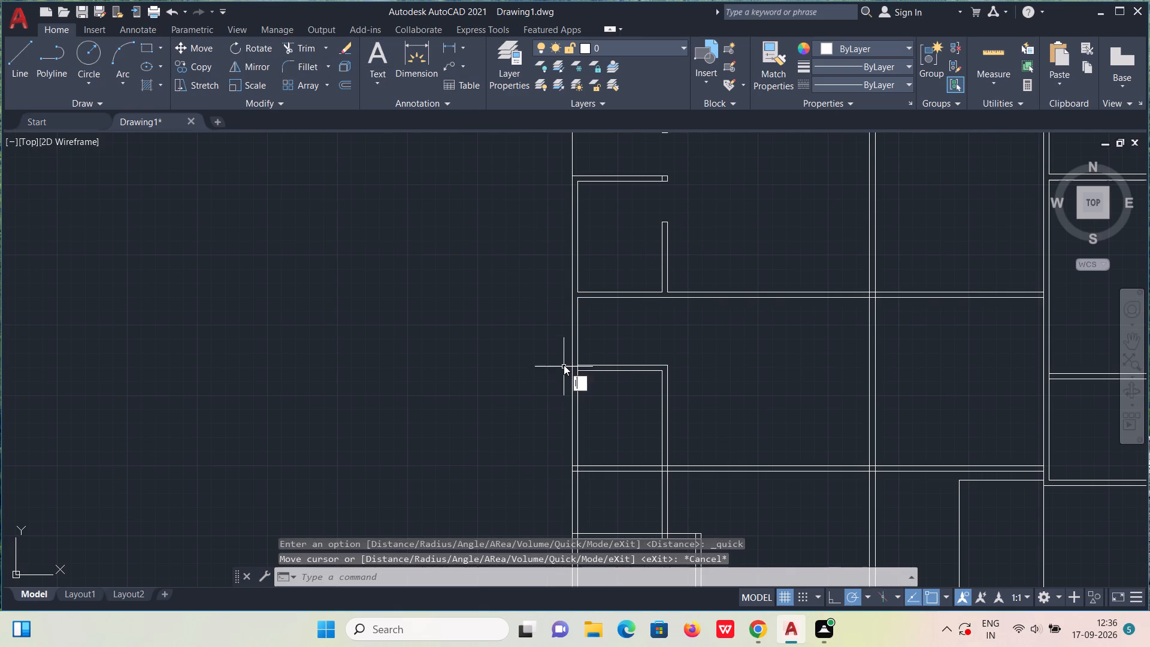
{"action": "key", "text": "Return"}
{"action": "scroll", "coordinate": [691, 314], "scroll_direction": "up", "scroll_amount": 1}
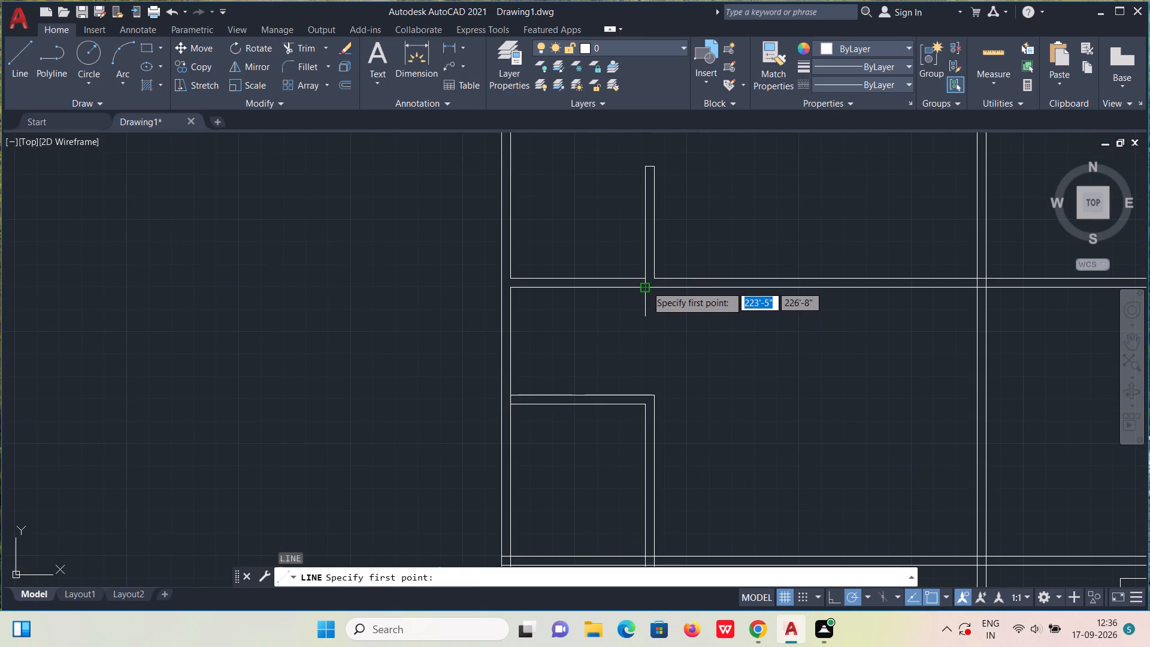
{"action": "left_click", "coordinate": [646, 286]}
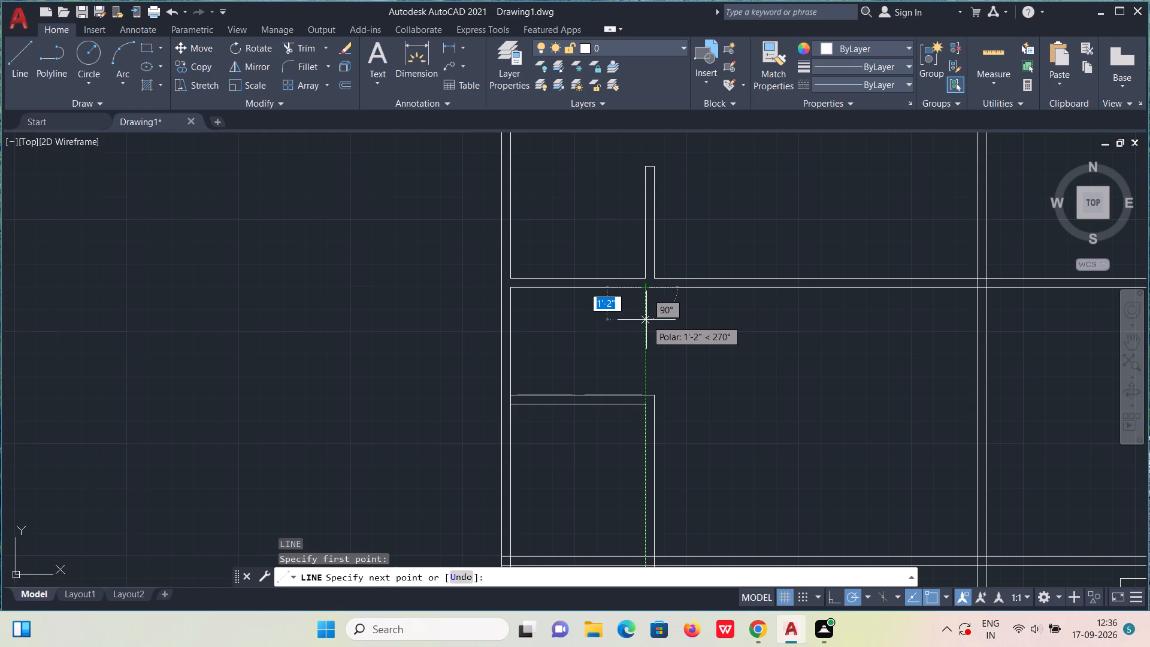
{"action": "key", "text": "2"}
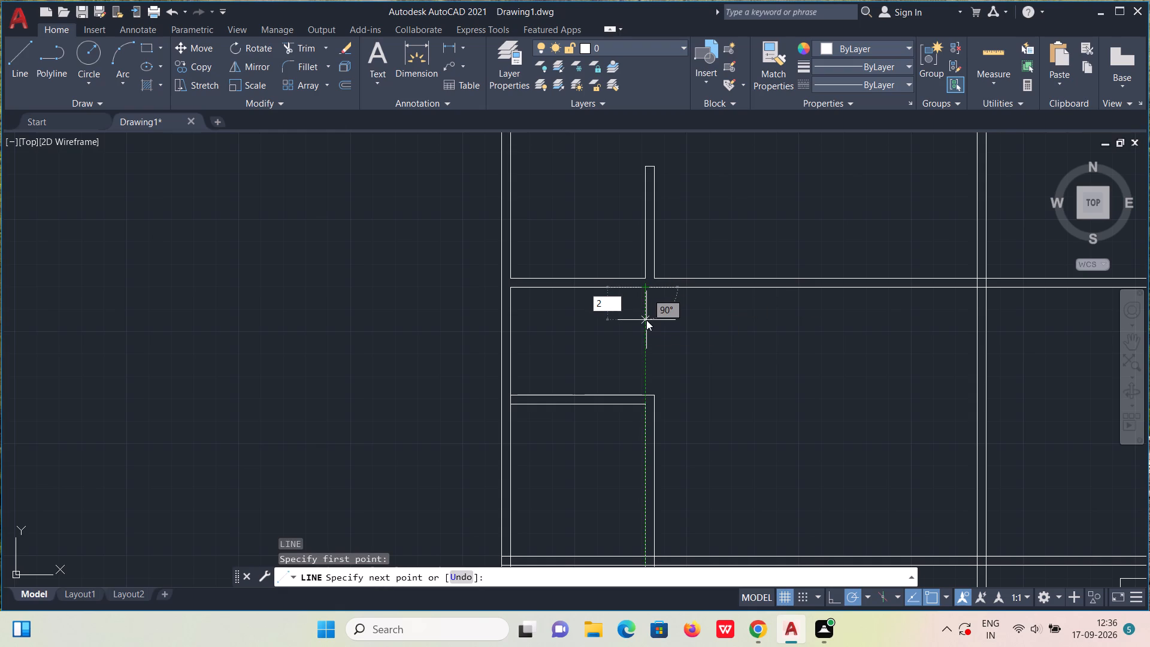
{"action": "key", "text": "apostrophe"}
{"action": "type", "text": "5\""}
{"action": "key", "text": "Return"}
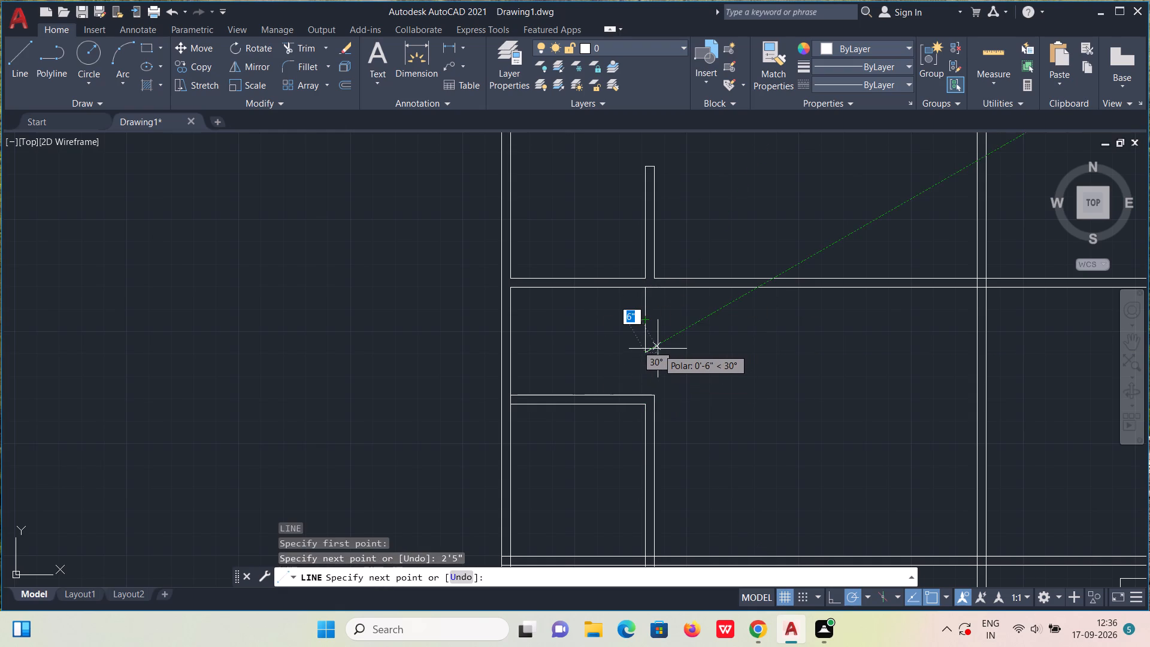
{"action": "type", "text": "2\""}
{"action": "key", "text": "Return"}
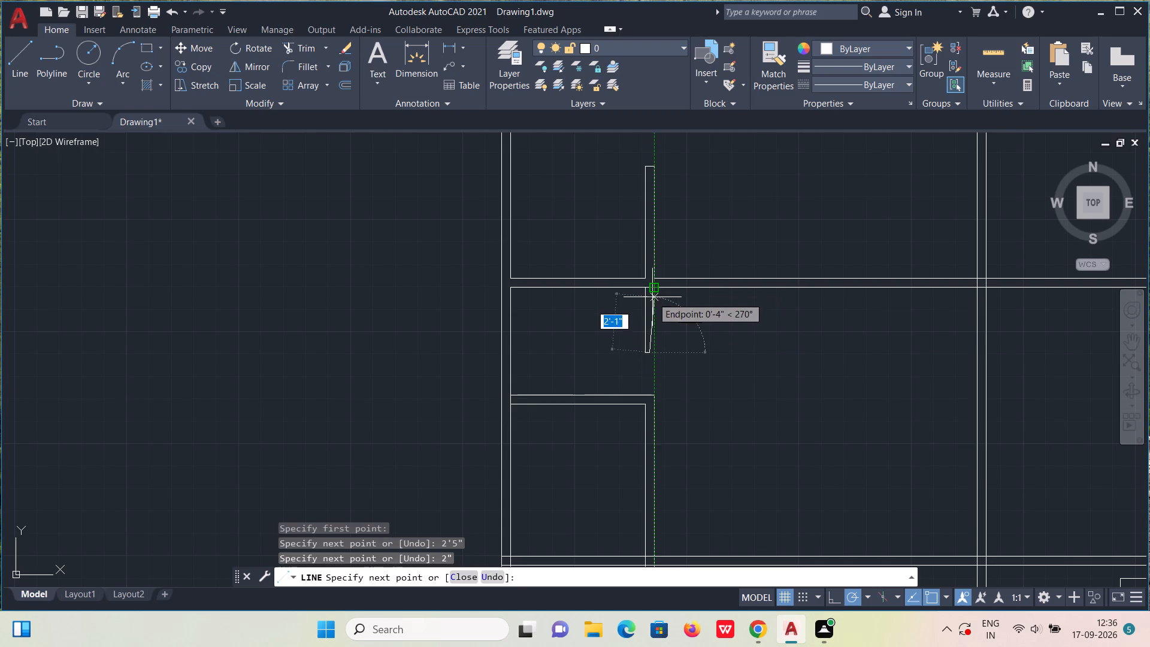
{"action": "scroll", "coordinate": [652, 296], "scroll_direction": "up", "scroll_amount": 3}
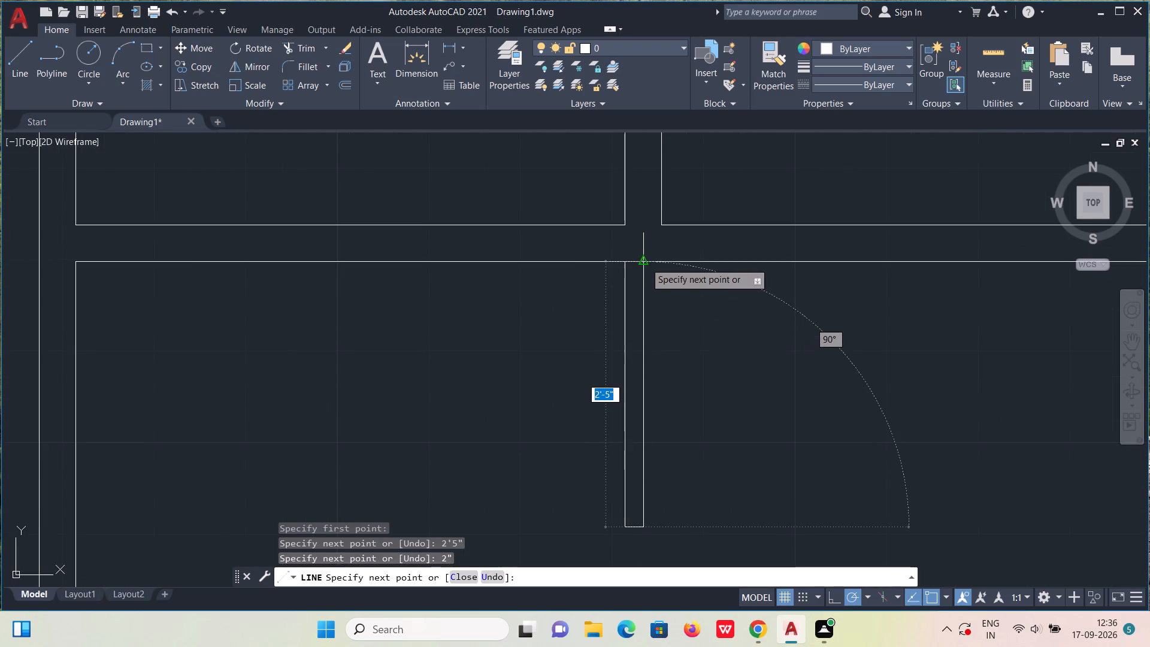
{"action": "left_click", "coordinate": [645, 262]}
{"action": "left_click", "coordinate": [625, 265]}
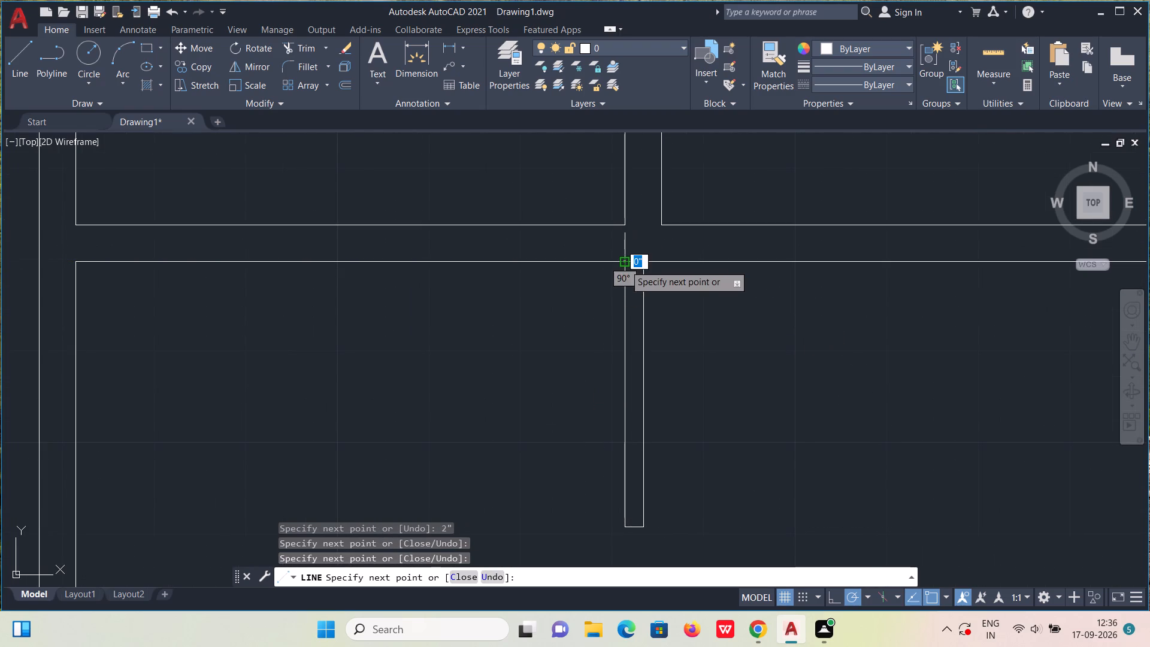
{"action": "scroll", "coordinate": [626, 266], "scroll_direction": "down", "scroll_amount": 2}
{"action": "key", "text": "Escape"}
Draw a 2" line leftward from the panel's lower-left corner, continuing down about 1'-7" to the wall line below.
{"action": "scroll", "coordinate": [661, 429], "scroll_direction": "up", "scroll_amount": 3}
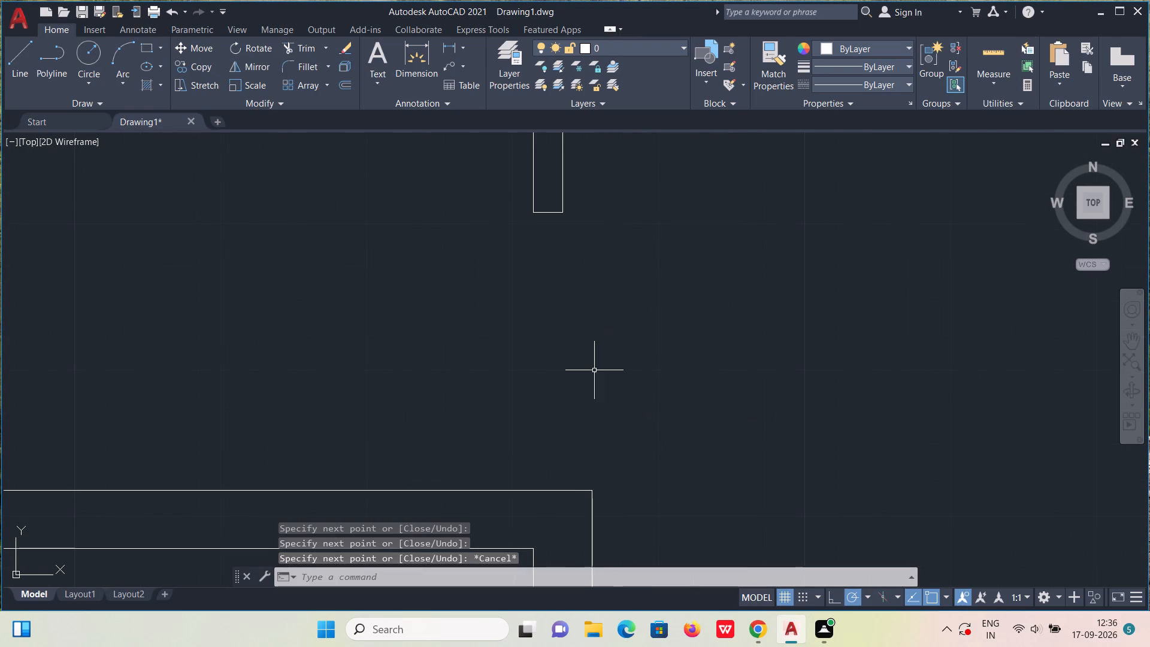
{"action": "key", "text": "l"}
{"action": "key", "text": "Return"}
{"action": "scroll", "coordinate": [576, 359], "scroll_direction": "up", "scroll_amount": 1}
{"action": "middle_click_drag", "start_coordinate": [594, 379], "coordinate": [676, 489]}
{"action": "scroll", "coordinate": [676, 492], "scroll_direction": "down", "scroll_amount": 1}
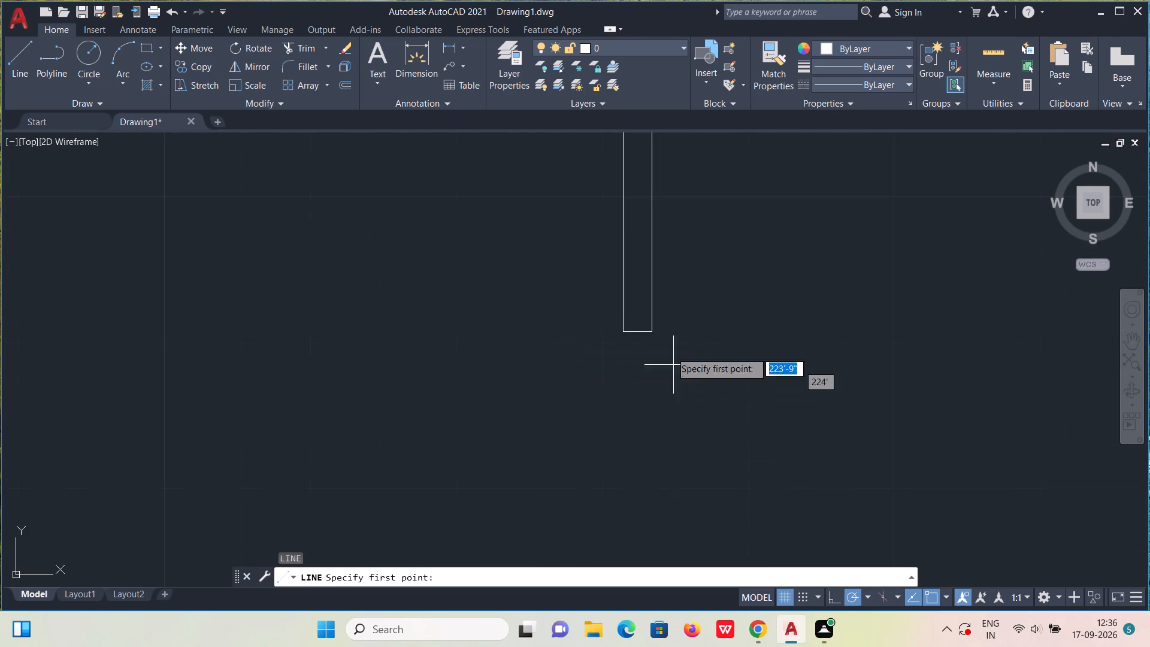
{"action": "left_click", "coordinate": [621, 333]}
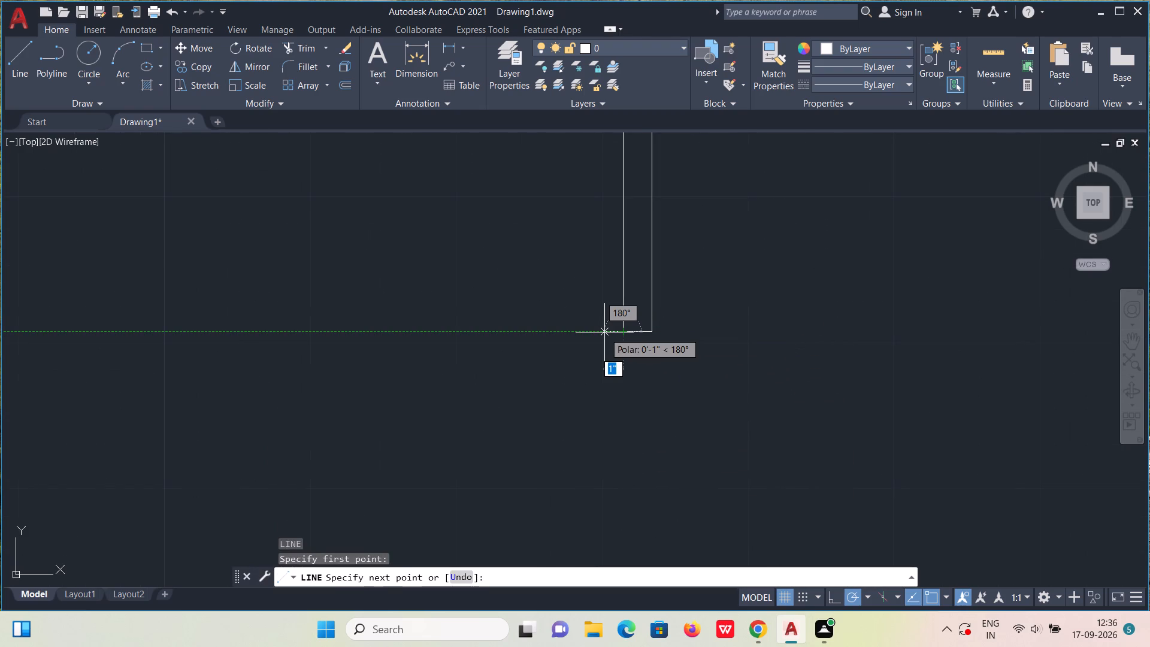
{"action": "type", "text": "2\""}
{"action": "key", "text": "Return"}
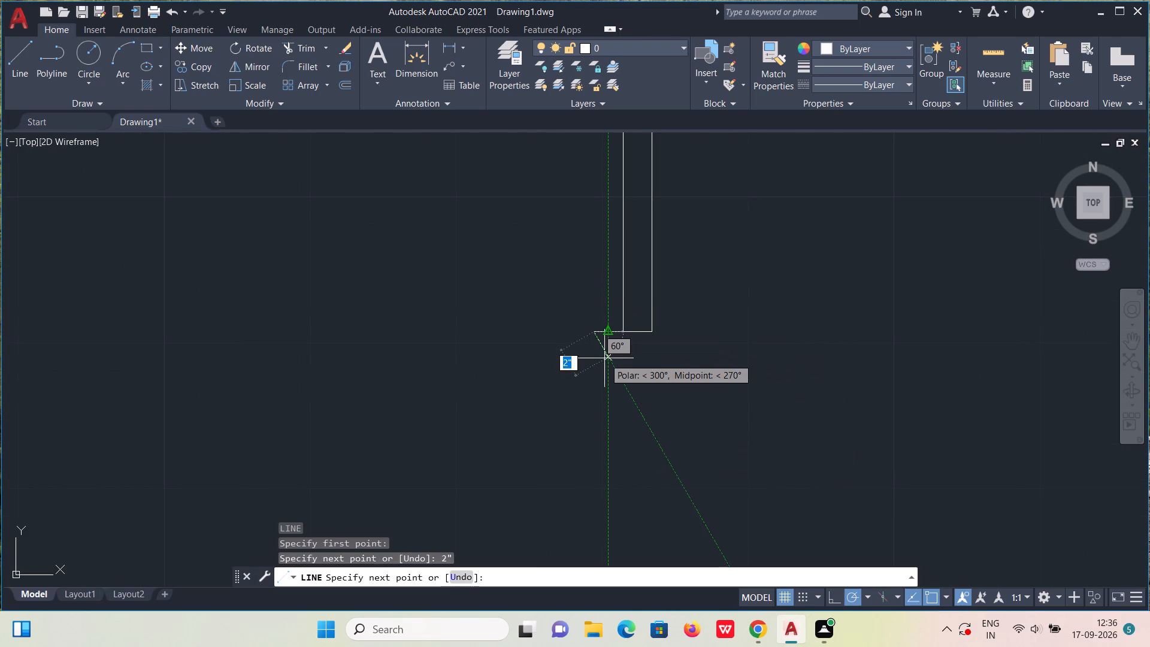
{"action": "scroll", "coordinate": [602, 366], "scroll_direction": "down", "scroll_amount": 2}
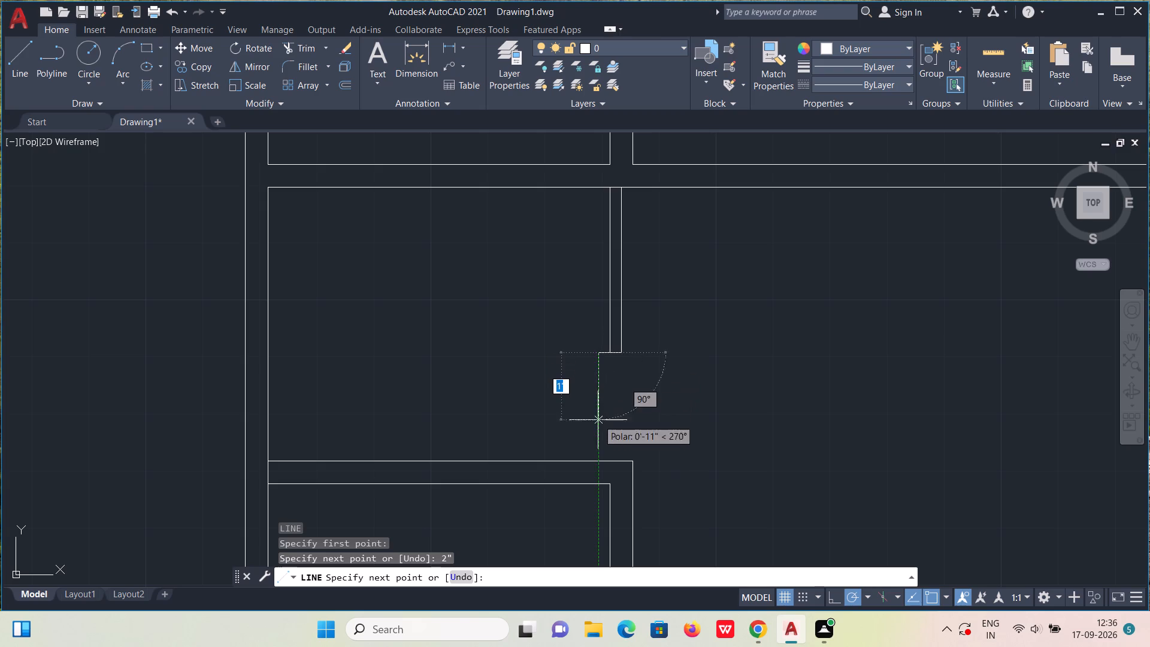
{"action": "left_click", "coordinate": [600, 459]}
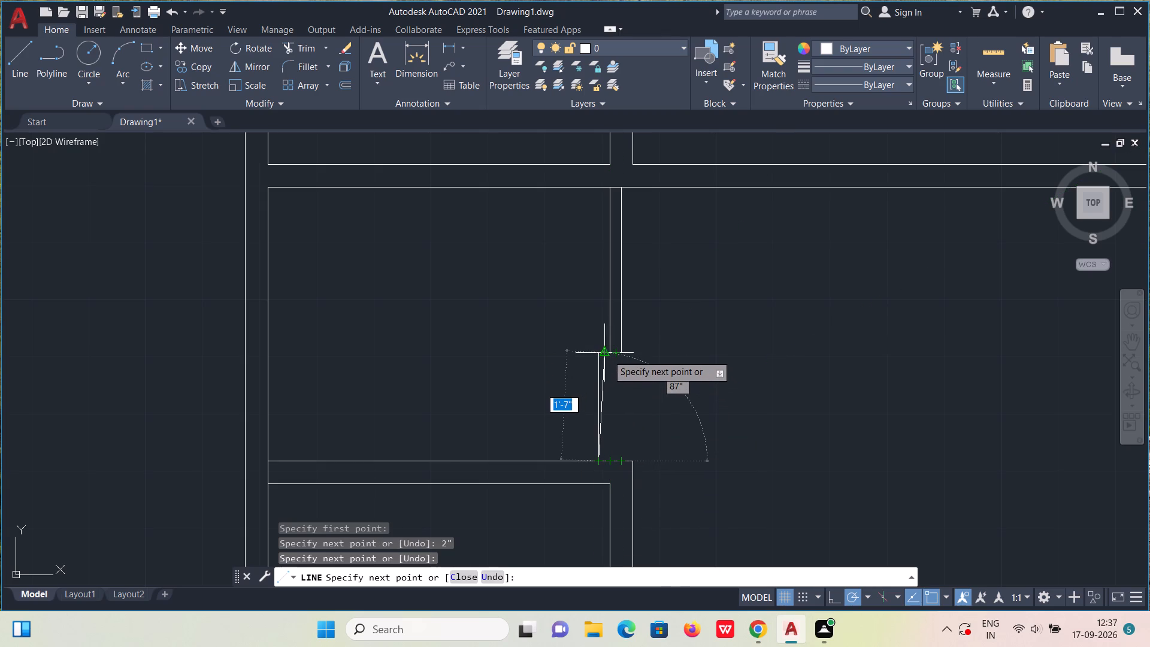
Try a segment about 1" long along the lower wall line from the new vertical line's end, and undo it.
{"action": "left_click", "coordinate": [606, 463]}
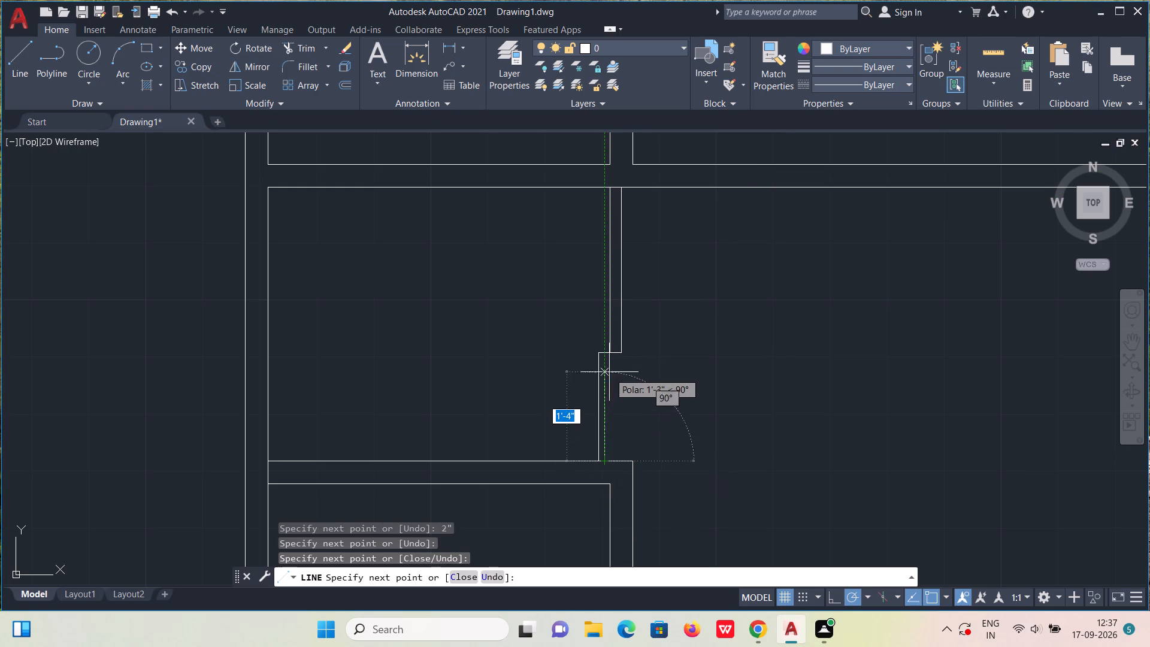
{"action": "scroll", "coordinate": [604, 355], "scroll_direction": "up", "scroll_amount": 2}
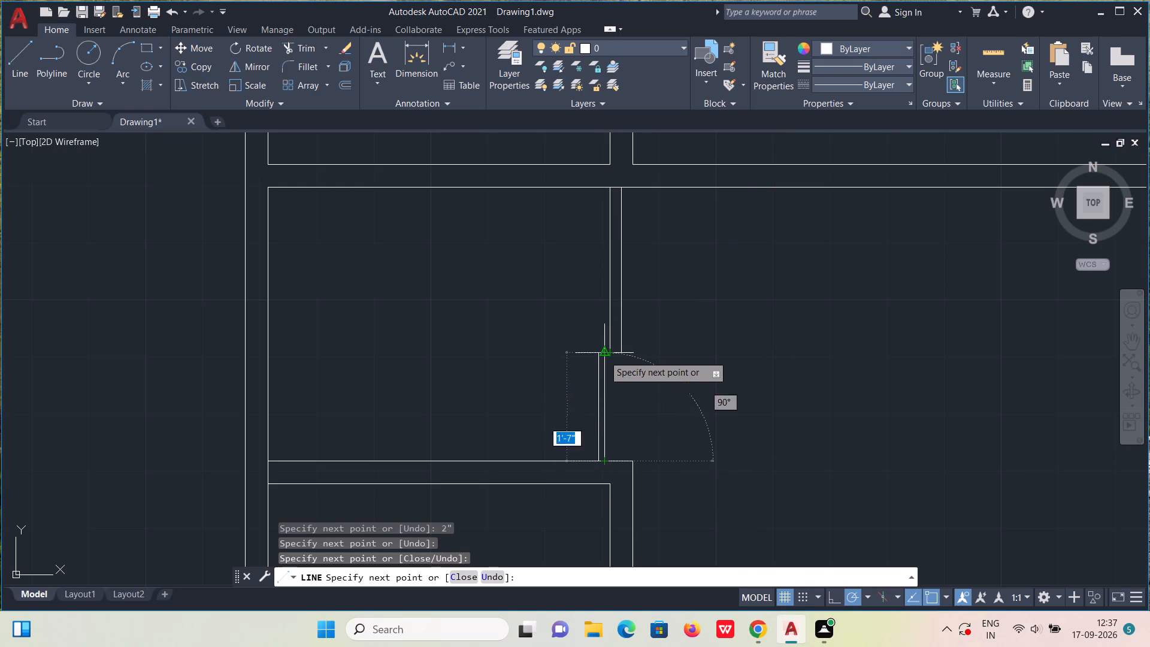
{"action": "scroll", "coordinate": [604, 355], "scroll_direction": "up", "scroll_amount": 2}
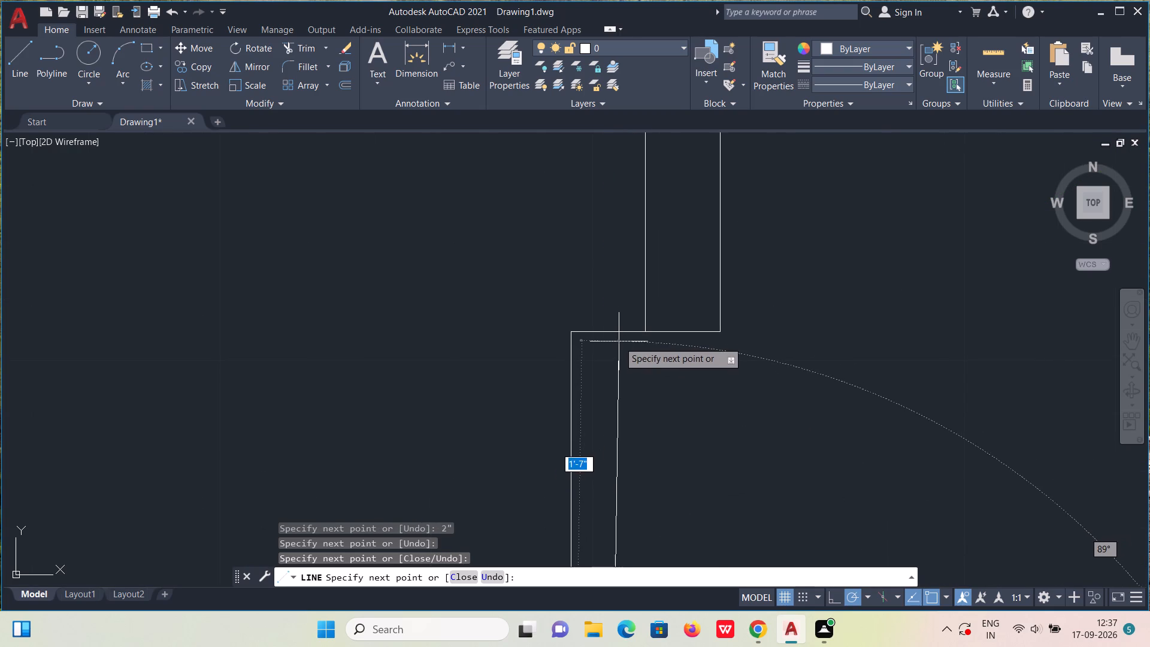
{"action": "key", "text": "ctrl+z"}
Complete the second panel with a 2" segment along the wall line and a vertical line up to the first panel's lower-left corner.
{"action": "scroll", "coordinate": [622, 359], "scroll_direction": "up", "scroll_amount": 4}
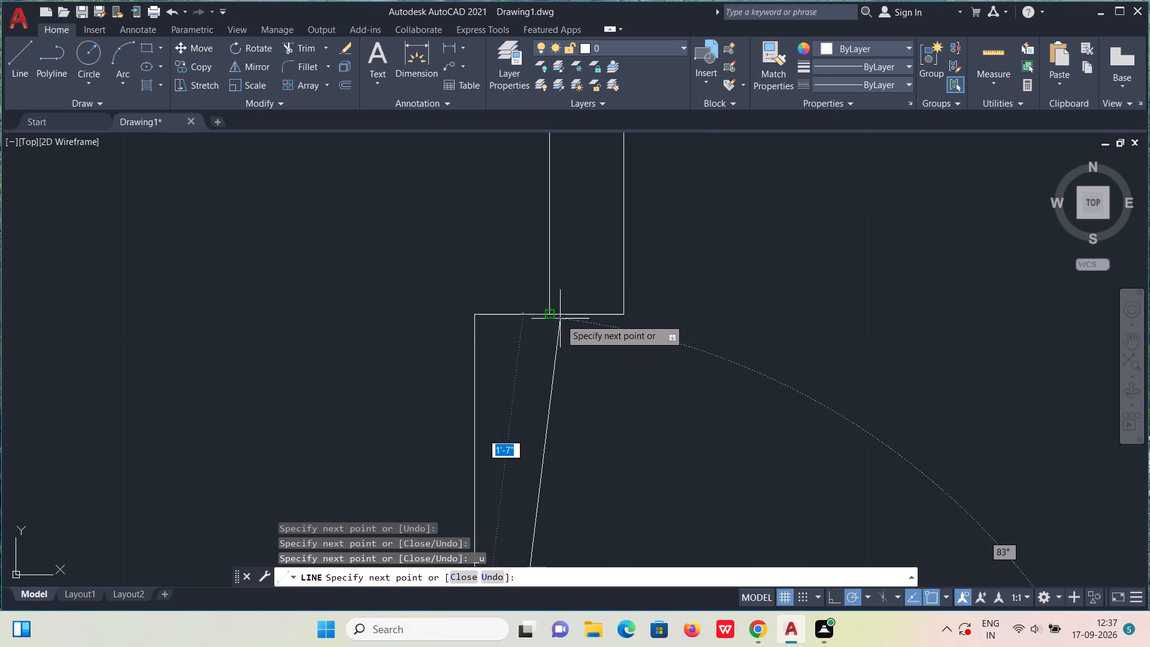
{"action": "scroll", "coordinate": [556, 412], "scroll_direction": "down", "scroll_amount": 2}
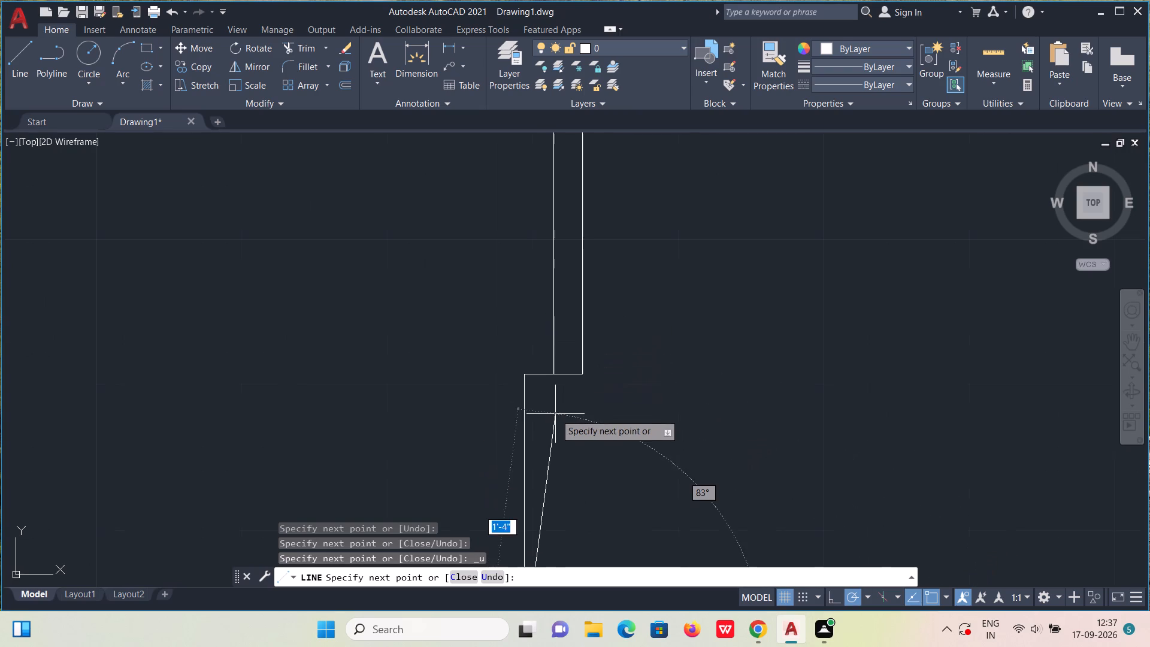
{"action": "middle_click_drag", "start_coordinate": [564, 436], "coordinate": [595, 283]}
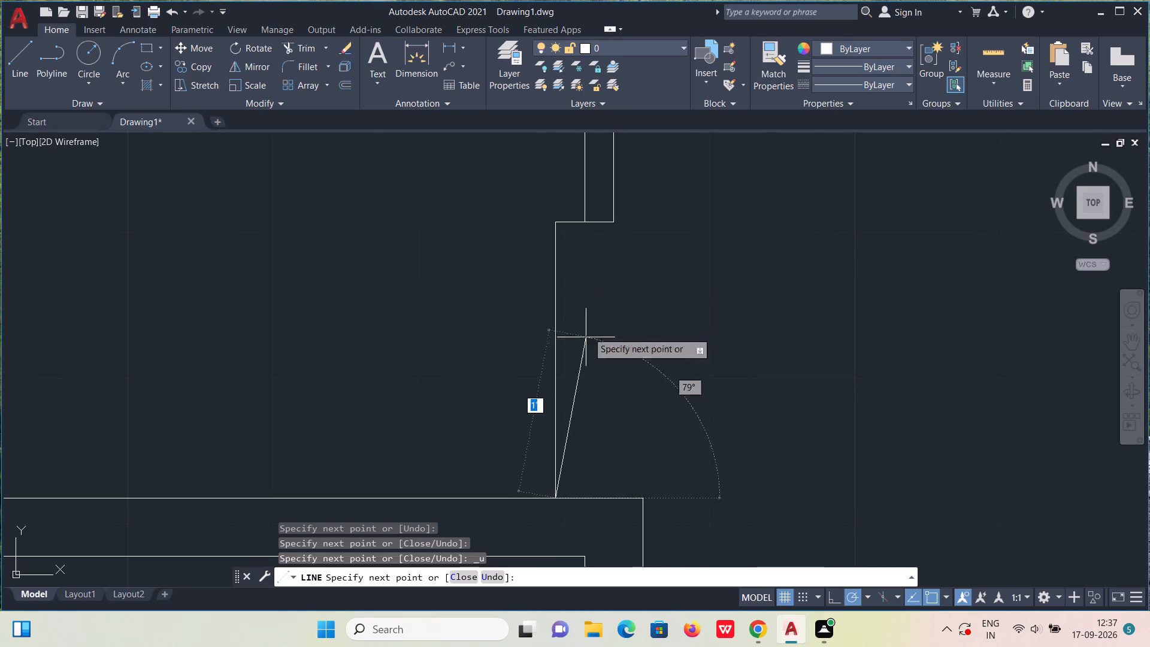
{"action": "key", "text": "2"}
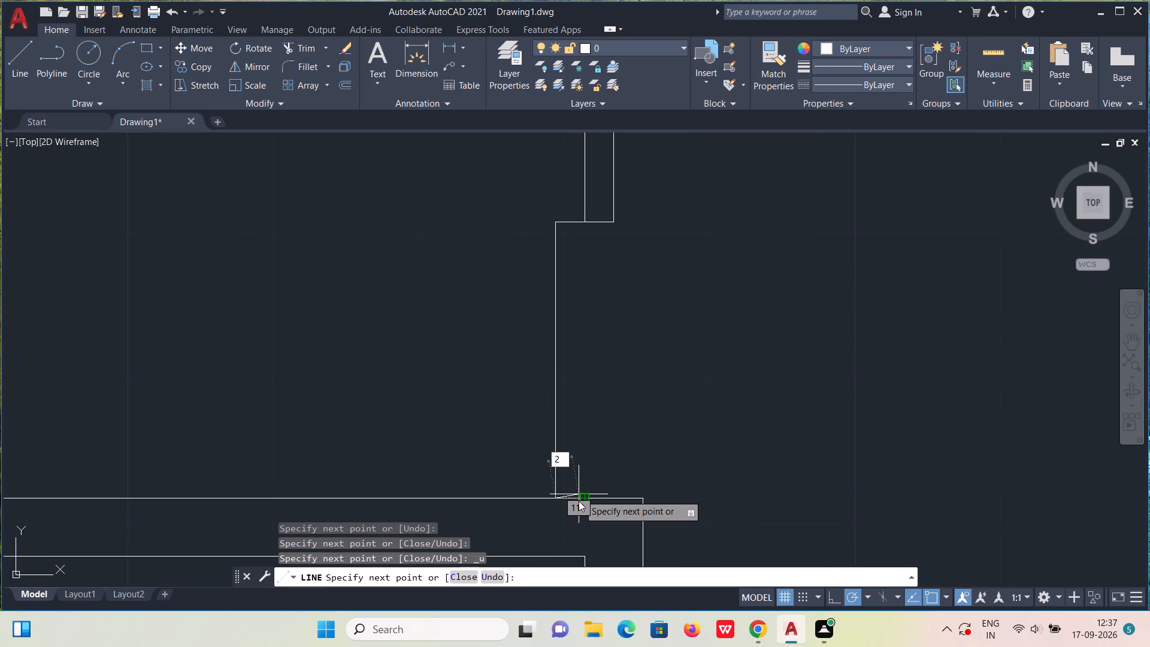
{"action": "key", "text": "BackSpace"}
{"action": "key", "text": "ctrl+z"}
{"action": "key", "text": "BackSpace"}
{"action": "key", "text": "BackSpace"}
{"action": "key", "text": "Escape"}
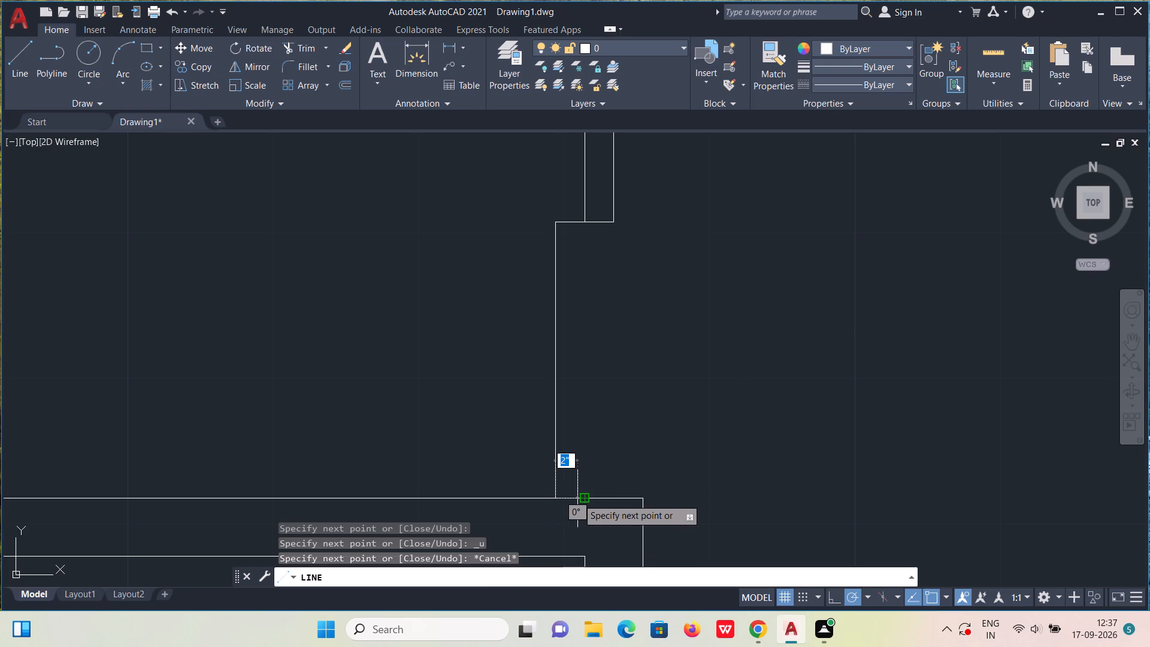
{"action": "type", "text": "2\""}
{"action": "key", "text": "Return"}
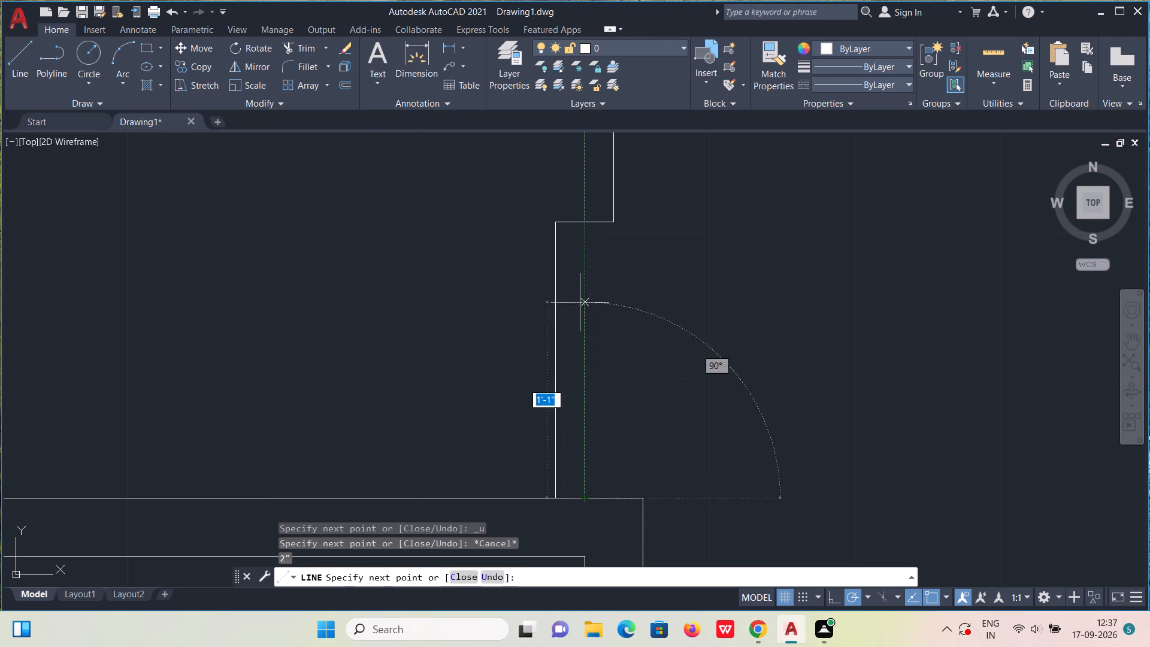
{"action": "left_click", "coordinate": [587, 222]}
{"action": "scroll", "coordinate": [589, 231], "scroll_direction": "down", "scroll_amount": 2}
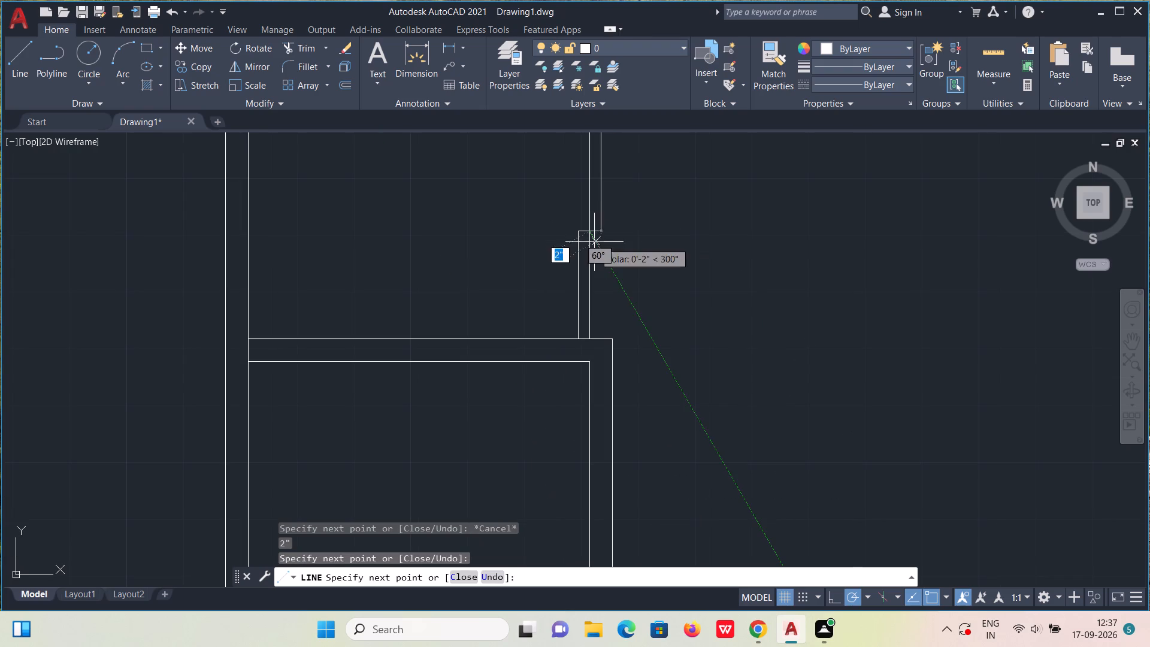
{"action": "key", "text": "Escape"}
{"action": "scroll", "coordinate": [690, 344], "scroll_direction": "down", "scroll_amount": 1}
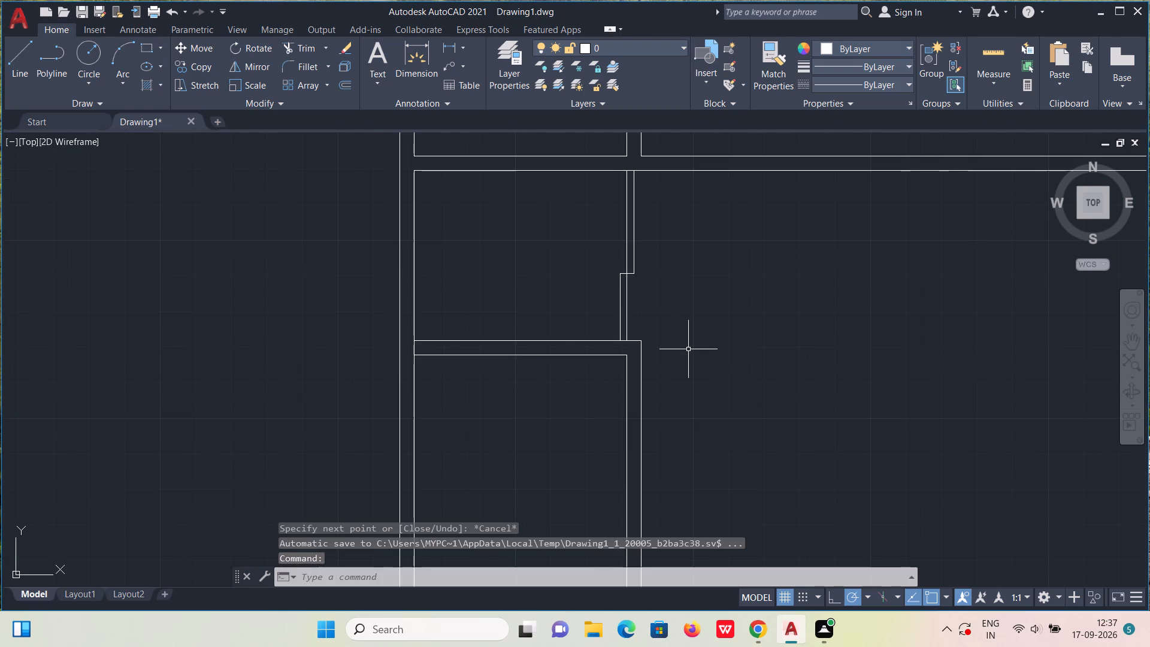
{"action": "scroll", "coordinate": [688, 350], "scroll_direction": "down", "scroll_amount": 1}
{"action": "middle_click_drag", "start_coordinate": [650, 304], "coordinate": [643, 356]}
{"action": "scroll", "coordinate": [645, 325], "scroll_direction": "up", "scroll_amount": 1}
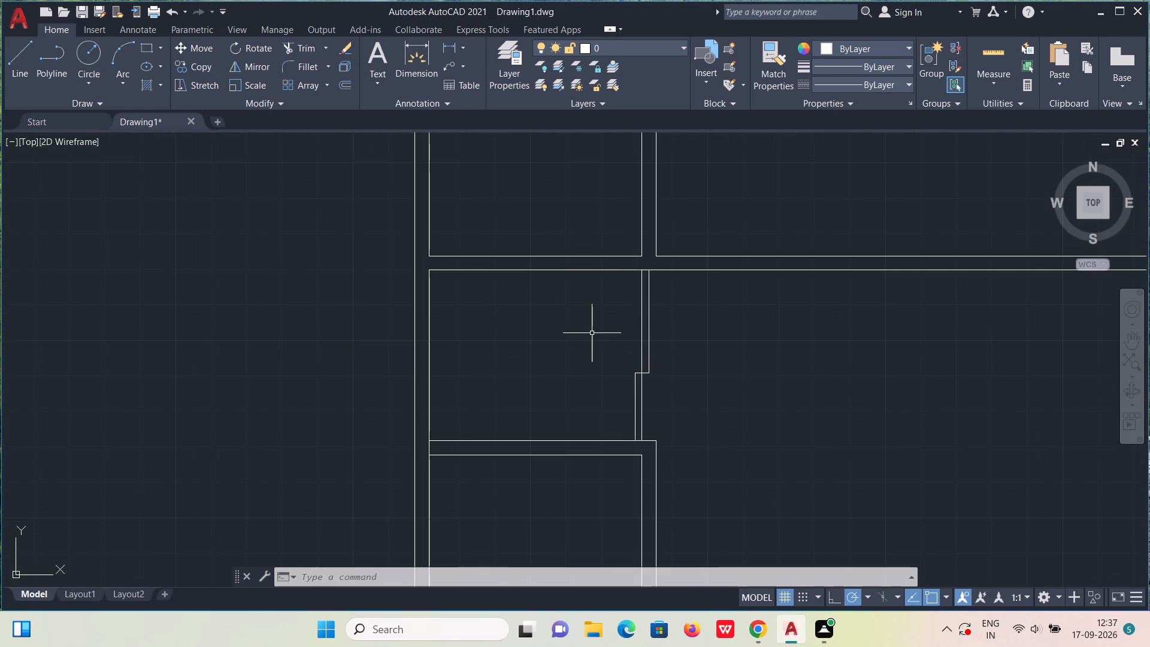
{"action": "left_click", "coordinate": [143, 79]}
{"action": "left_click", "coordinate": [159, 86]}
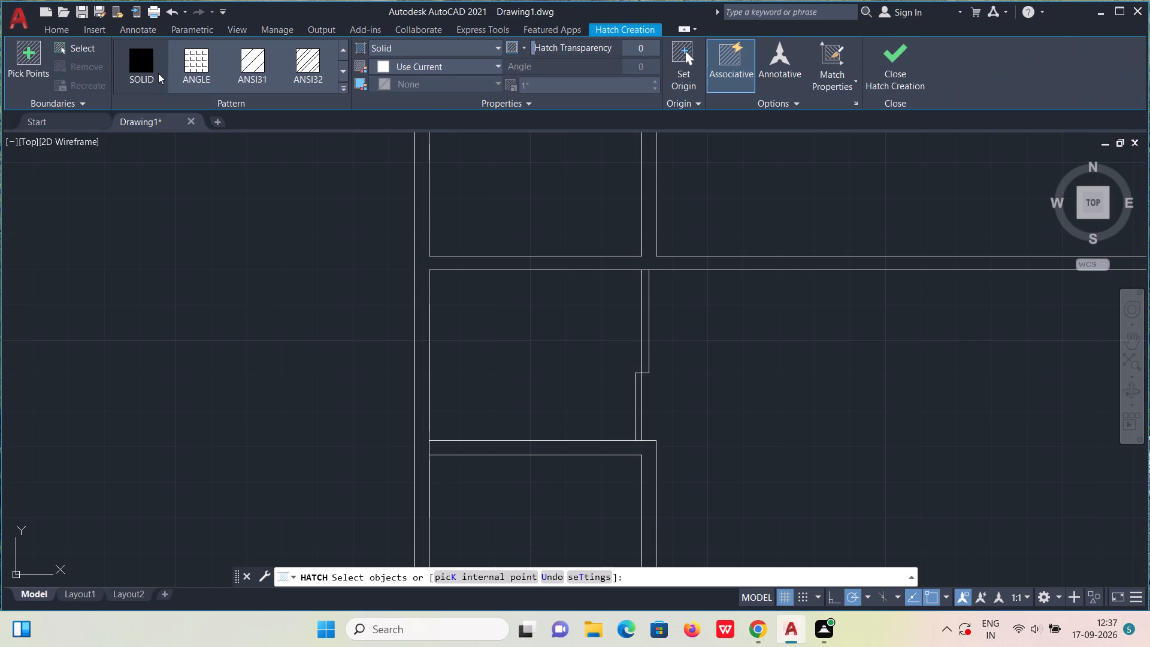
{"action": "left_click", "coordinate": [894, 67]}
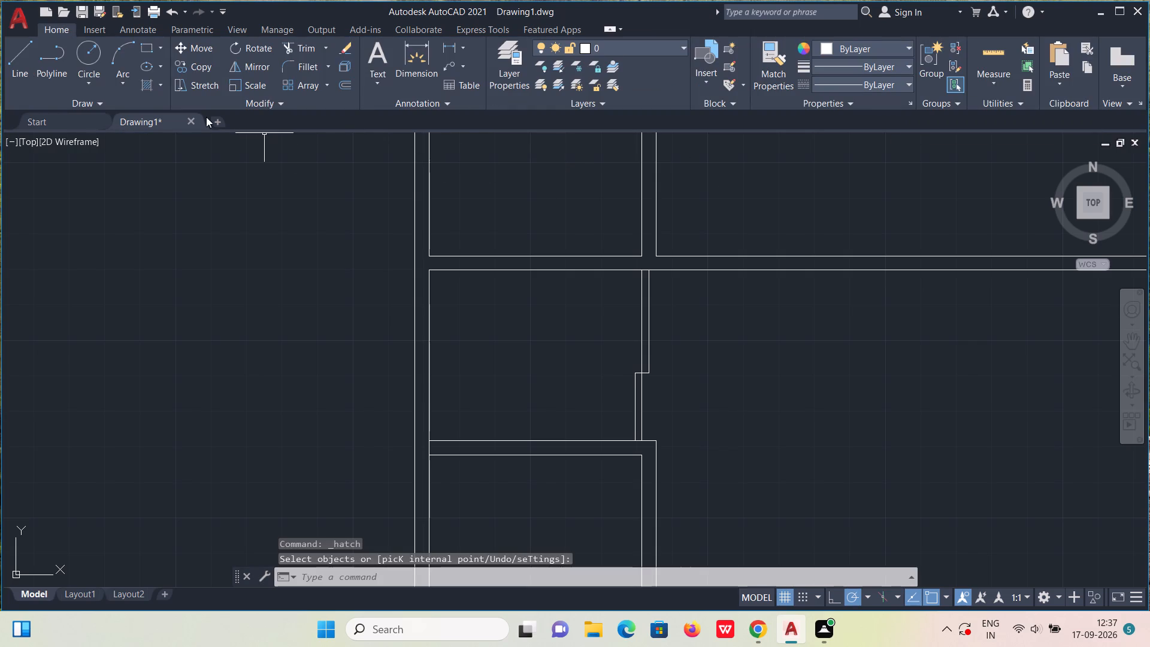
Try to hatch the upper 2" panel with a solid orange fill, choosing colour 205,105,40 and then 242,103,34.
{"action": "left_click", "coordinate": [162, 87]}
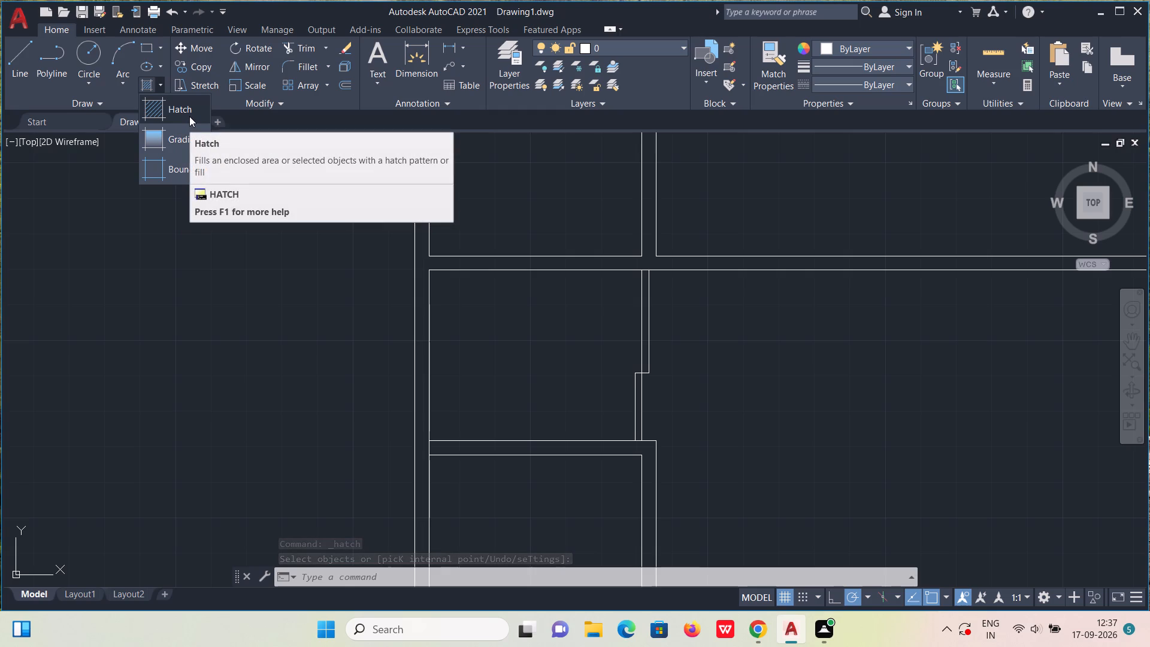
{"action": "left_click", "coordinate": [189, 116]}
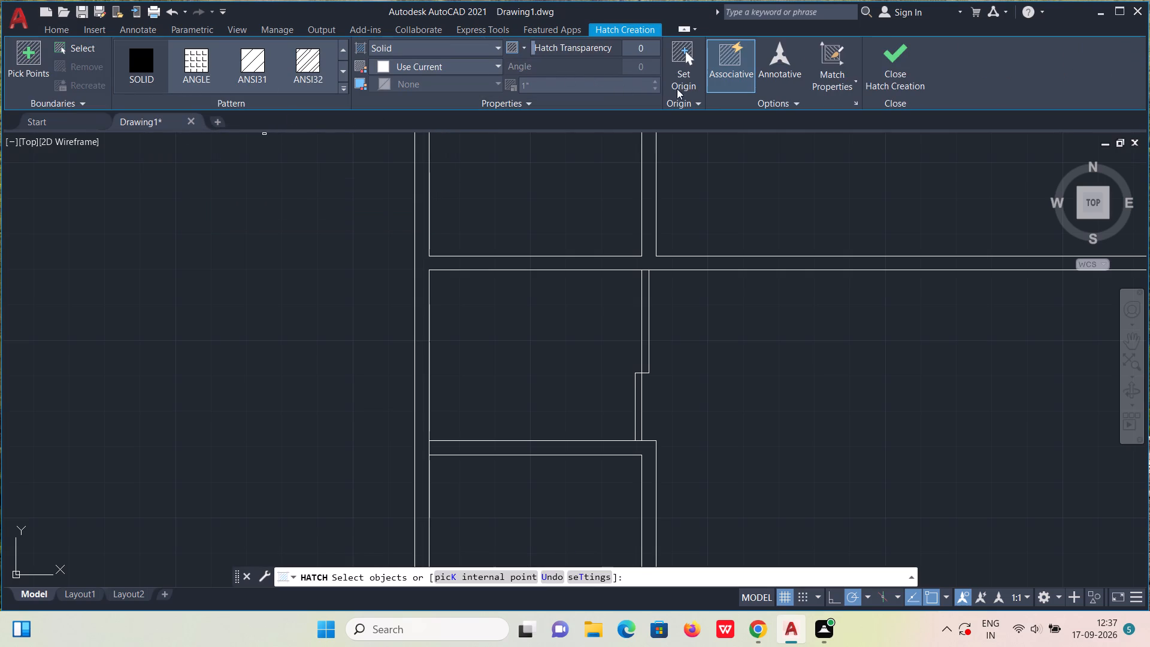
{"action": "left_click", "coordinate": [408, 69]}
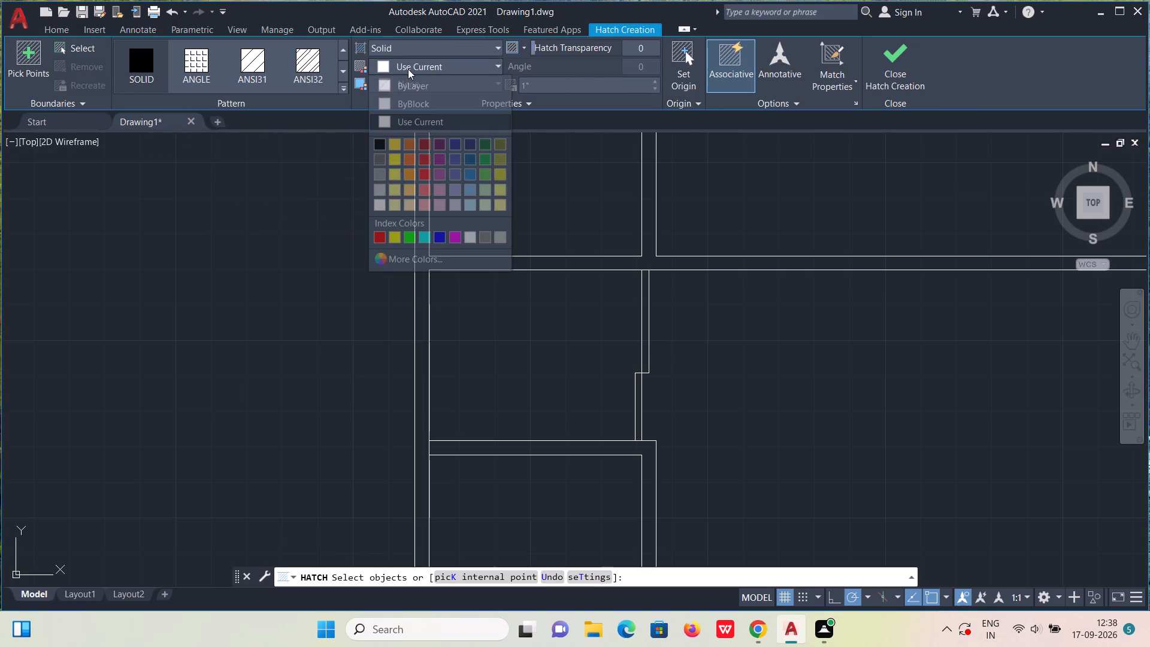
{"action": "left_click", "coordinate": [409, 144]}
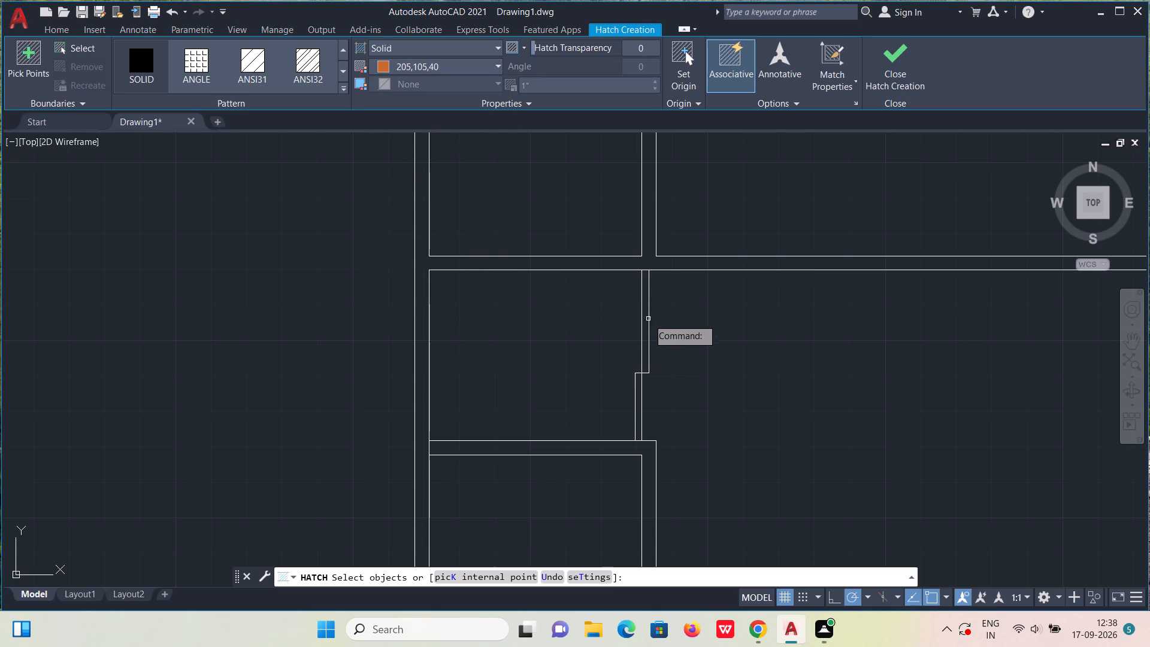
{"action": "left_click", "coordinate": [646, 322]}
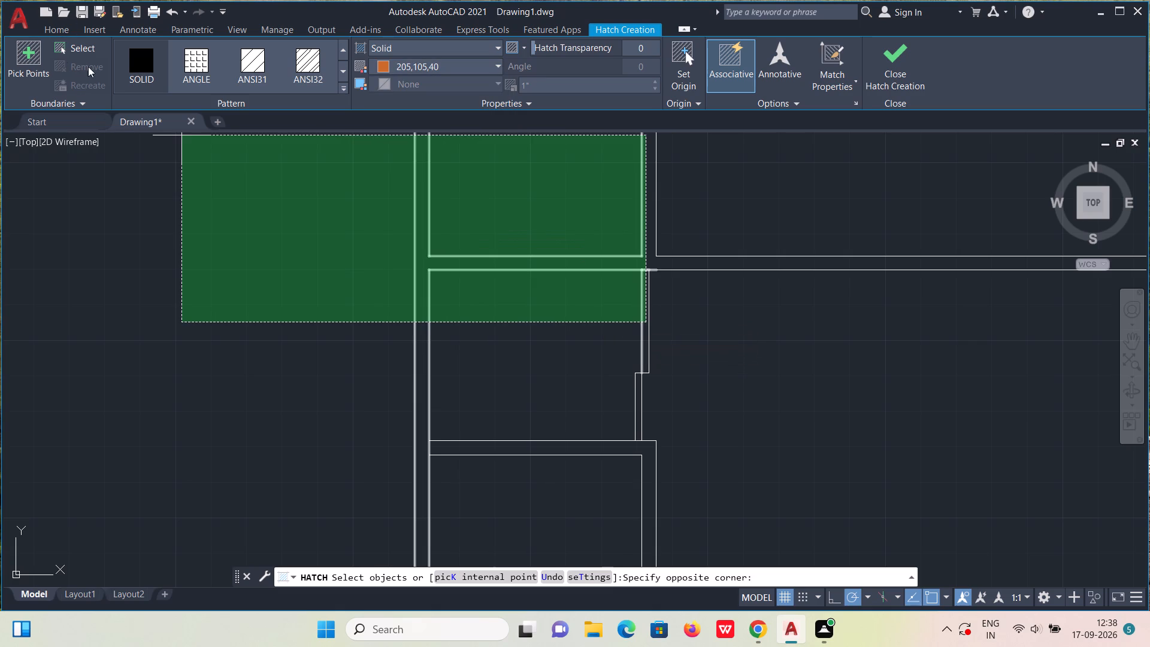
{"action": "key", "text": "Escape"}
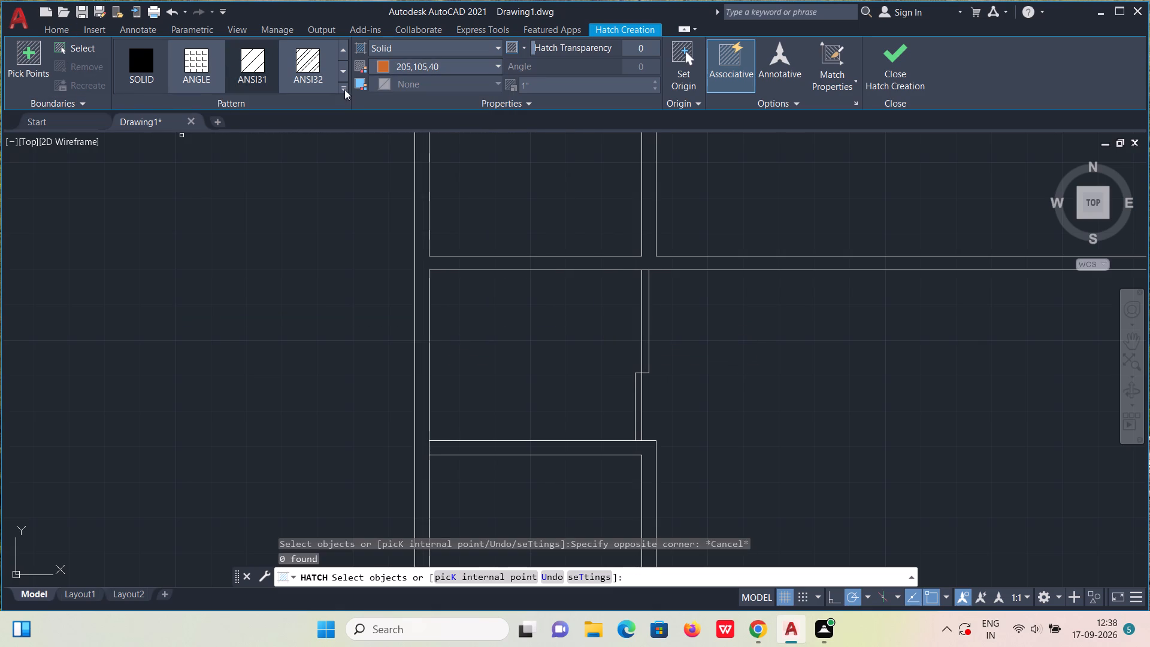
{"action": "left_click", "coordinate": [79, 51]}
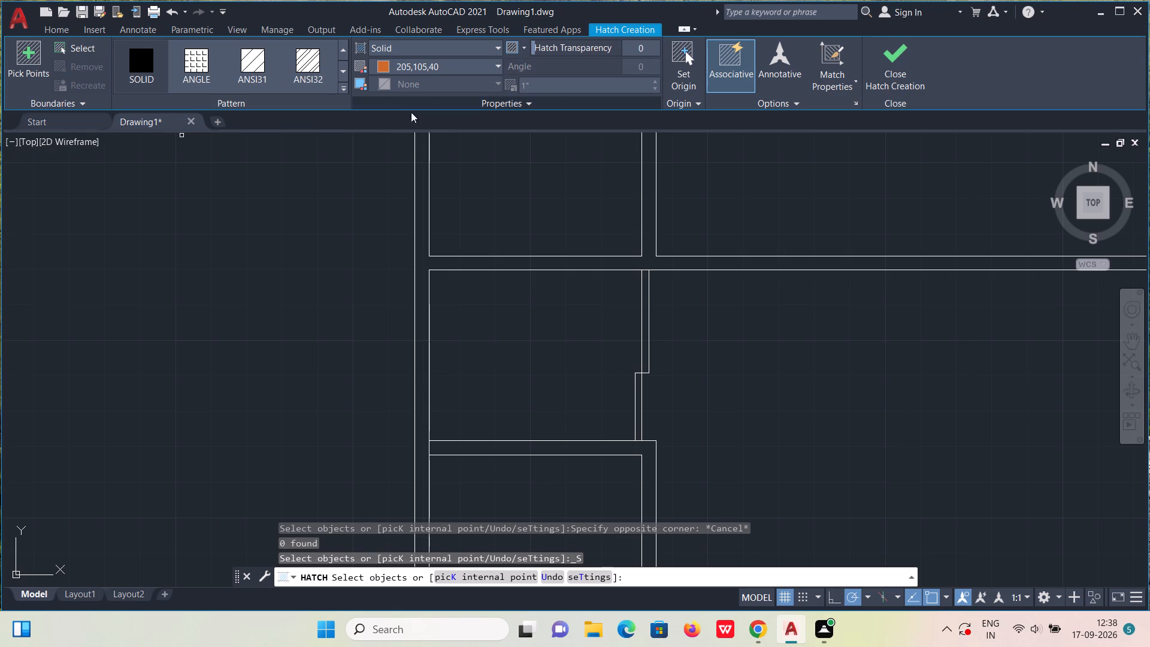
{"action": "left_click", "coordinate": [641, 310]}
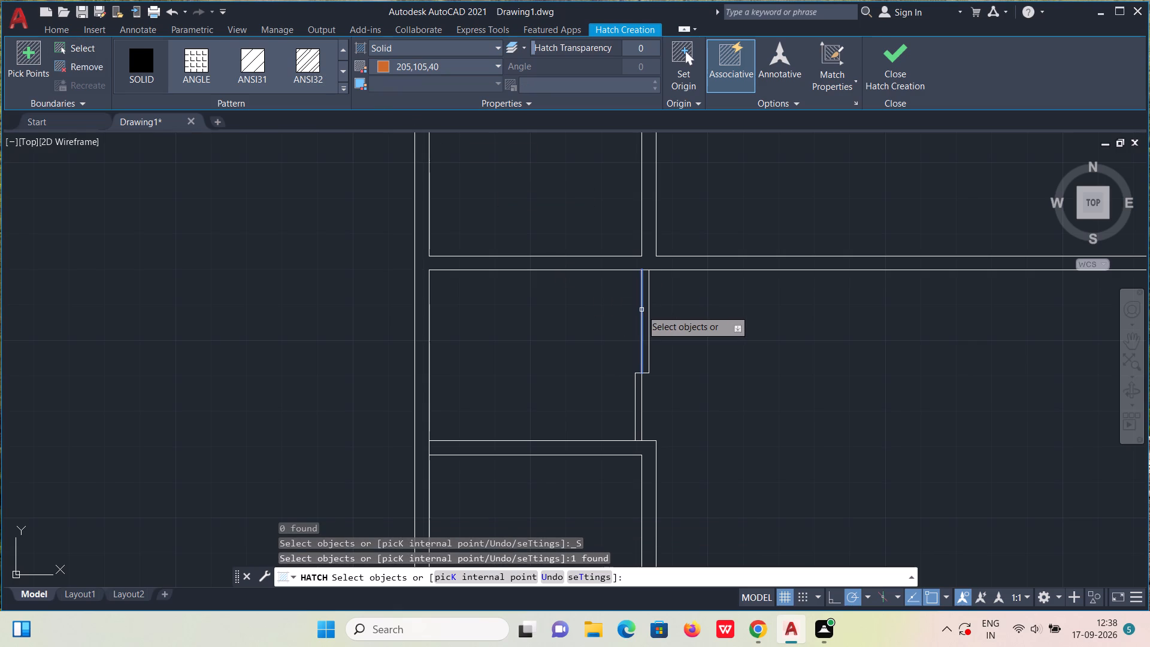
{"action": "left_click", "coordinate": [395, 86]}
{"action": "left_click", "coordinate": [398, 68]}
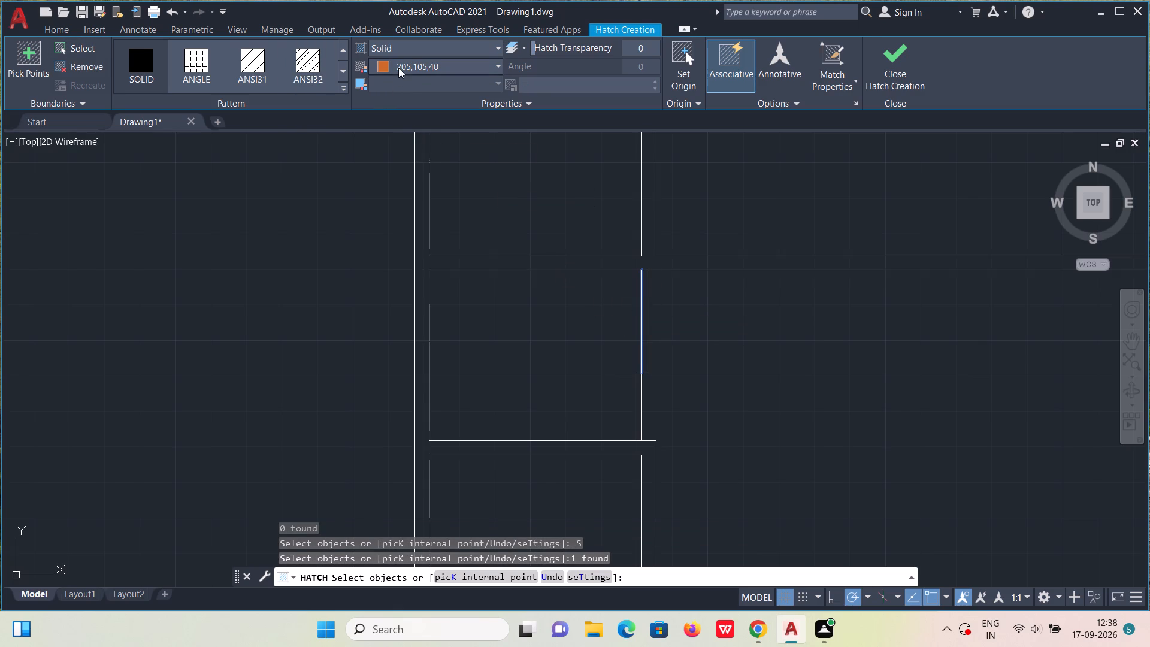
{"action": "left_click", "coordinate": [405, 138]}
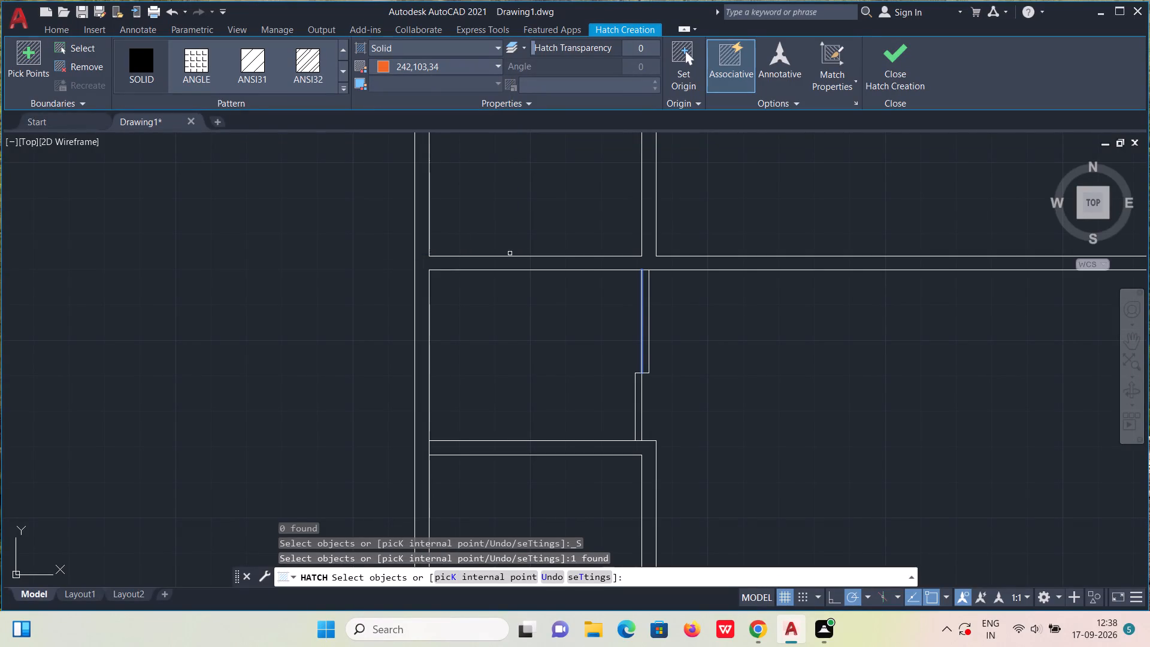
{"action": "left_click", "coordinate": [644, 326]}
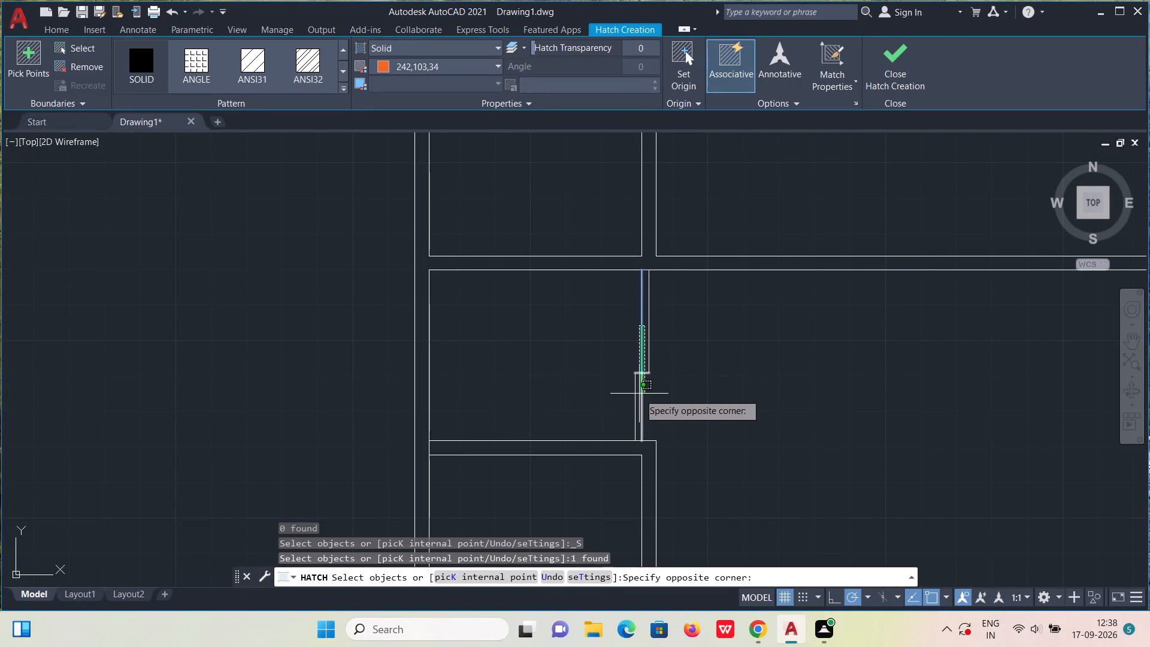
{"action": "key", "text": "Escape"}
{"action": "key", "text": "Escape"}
Draw a short line across the middle vertical wall, along the horizontal wall's upper line where the two walls cross.
{"action": "scroll", "coordinate": [668, 436], "scroll_direction": "down", "scroll_amount": 1}
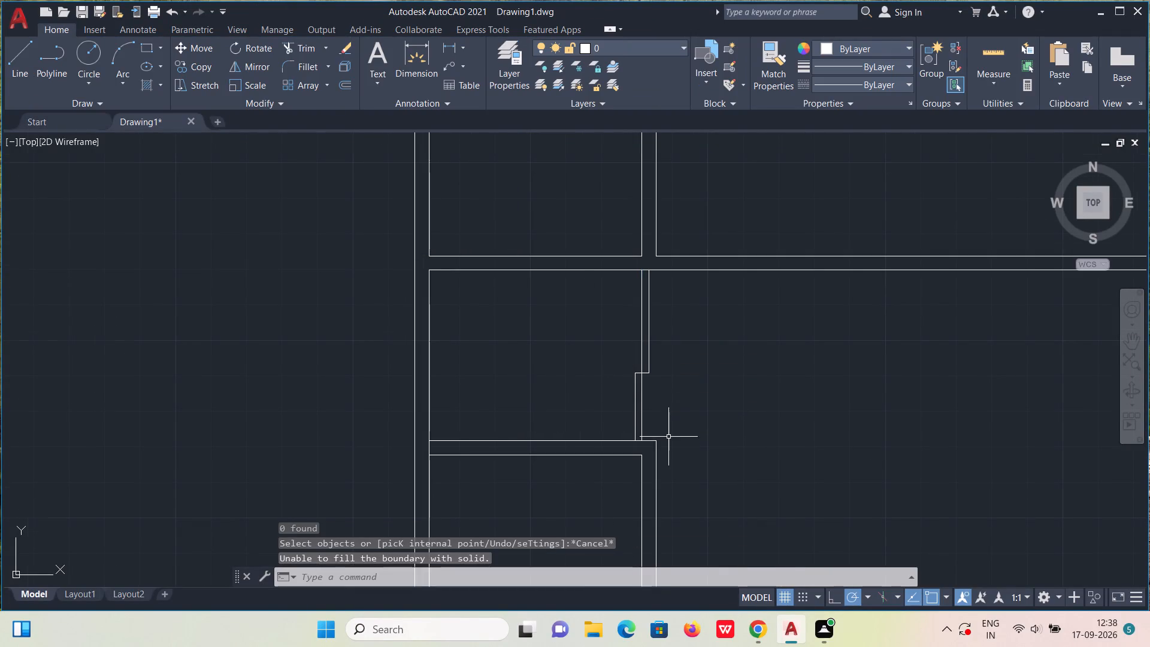
{"action": "middle_click_drag", "start_coordinate": [668, 434], "coordinate": [619, 291]}
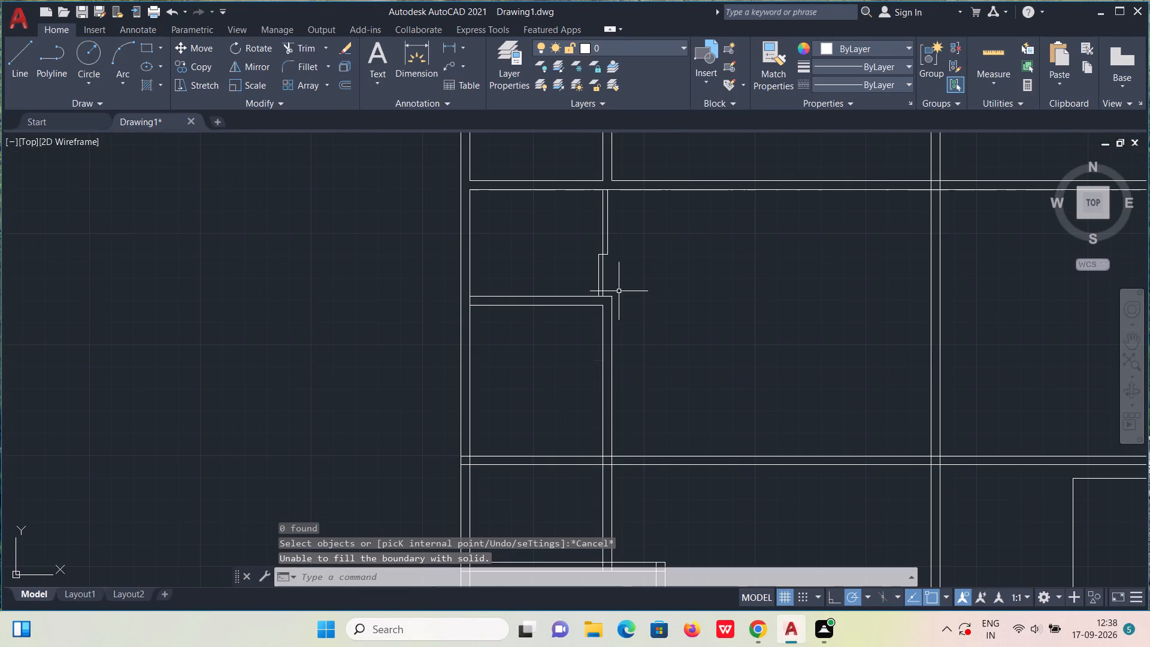
{"action": "scroll", "coordinate": [619, 291], "scroll_direction": "down", "scroll_amount": 1}
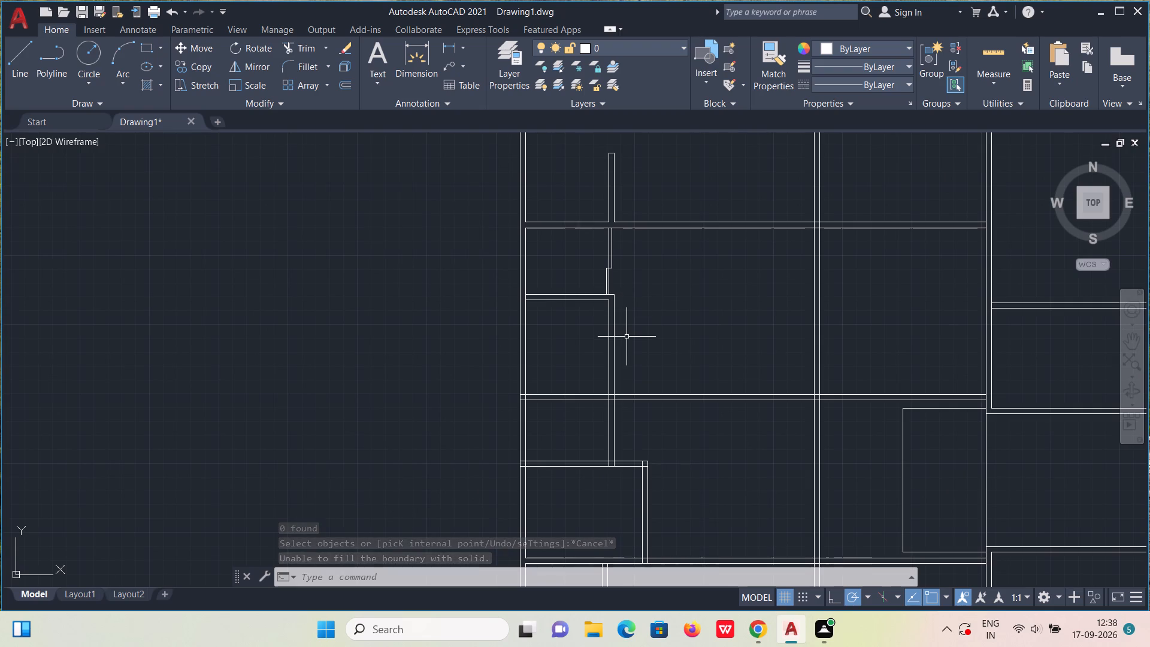
{"action": "middle_click_drag", "start_coordinate": [637, 263], "coordinate": [549, 448]}
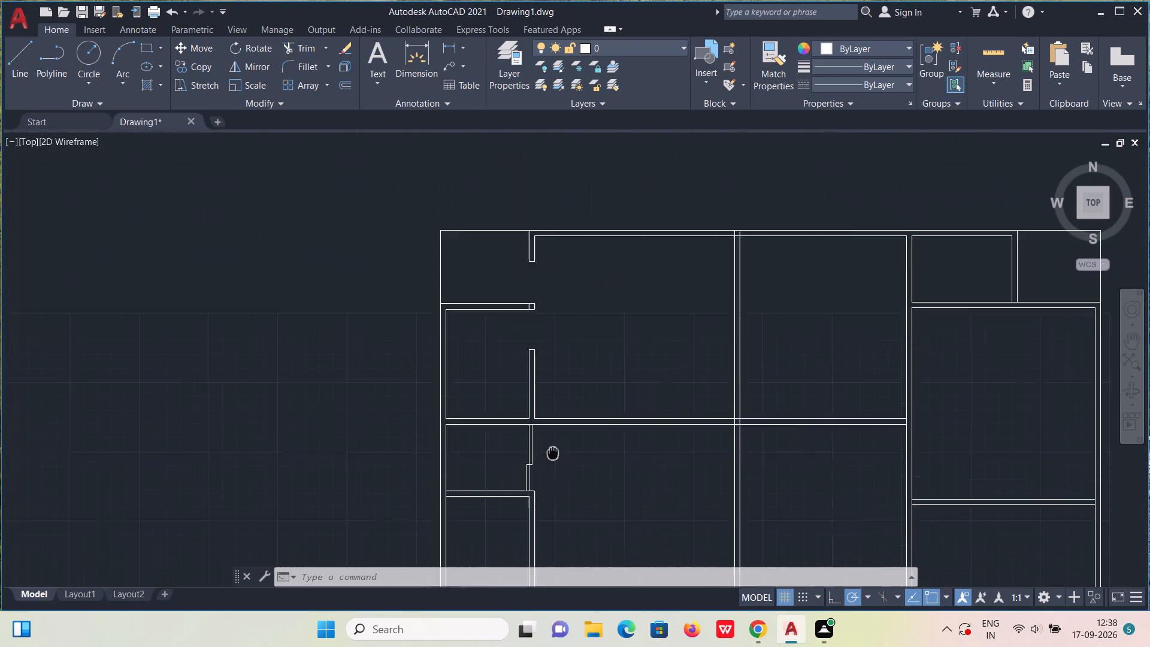
{"action": "middle_click_drag", "start_coordinate": [549, 448], "coordinate": [503, 419]}
{"action": "scroll", "coordinate": [731, 343], "scroll_direction": "up", "scroll_amount": 1}
{"action": "scroll", "coordinate": [723, 340], "scroll_direction": "down", "scroll_amount": 1}
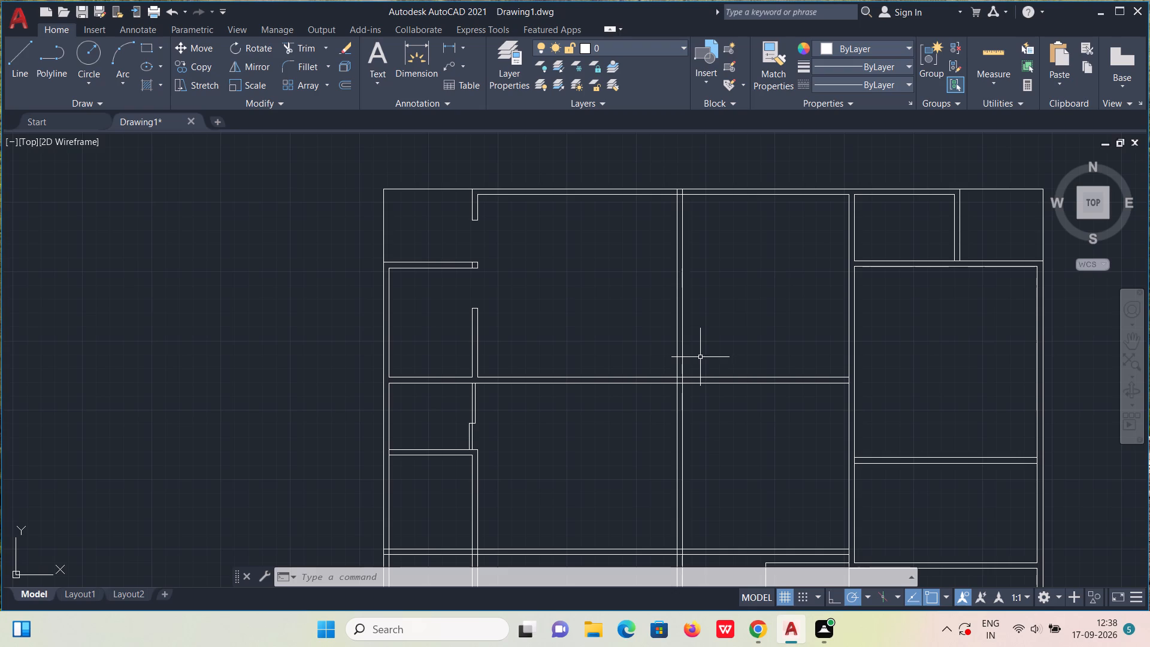
{"action": "scroll", "coordinate": [670, 385], "scroll_direction": "up", "scroll_amount": 2}
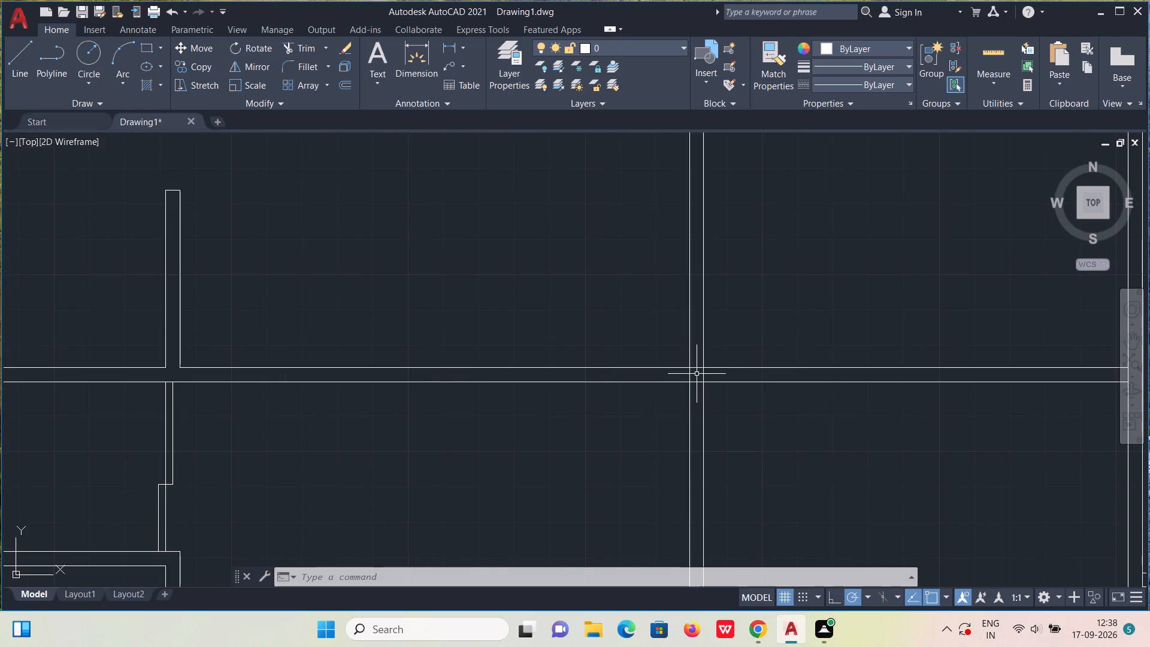
{"action": "key", "text": "l"}
{"action": "key", "text": "Return"}
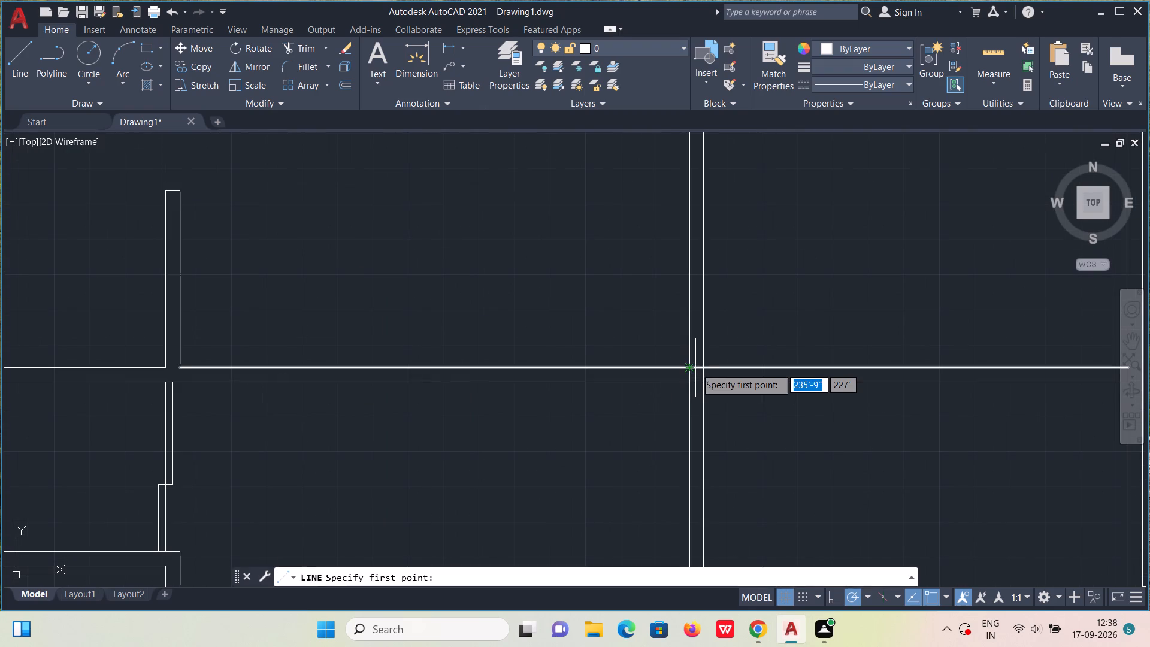
{"action": "scroll", "coordinate": [695, 368], "scroll_direction": "up", "scroll_amount": 2}
{"action": "left_click", "coordinate": [683, 375]}
{"action": "left_click", "coordinate": [721, 371]}
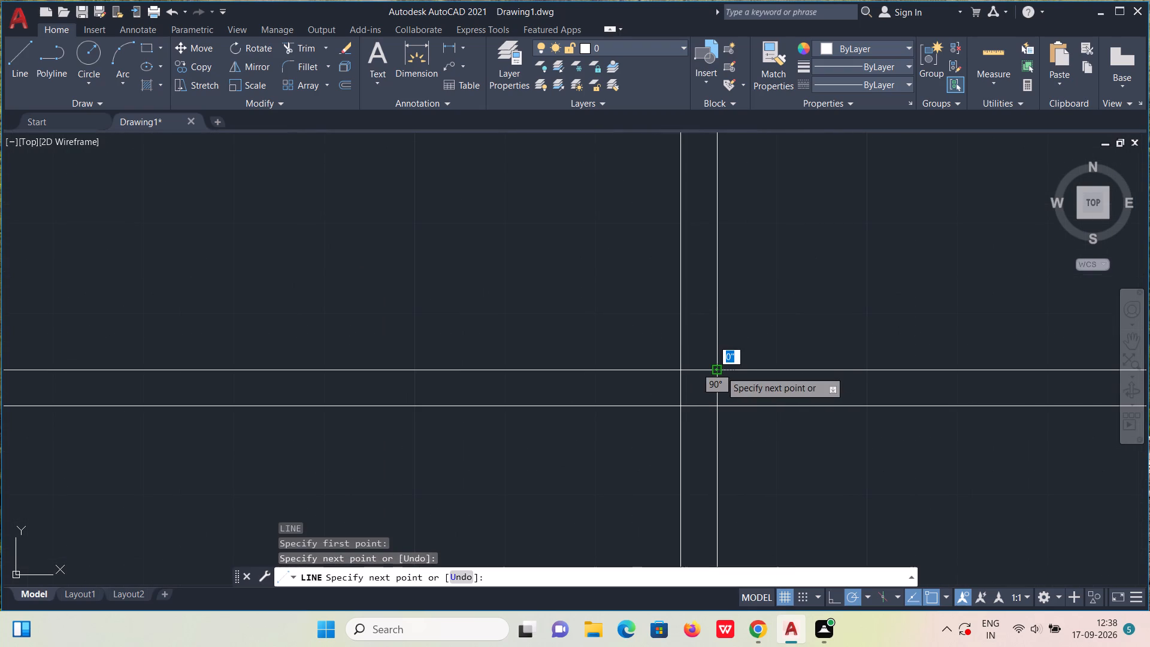
{"action": "key", "text": "Escape"}
Draw a line from the short line's midpoint 3" upward, continuing 3' to the left.
{"action": "left_click", "coordinate": [696, 371]}
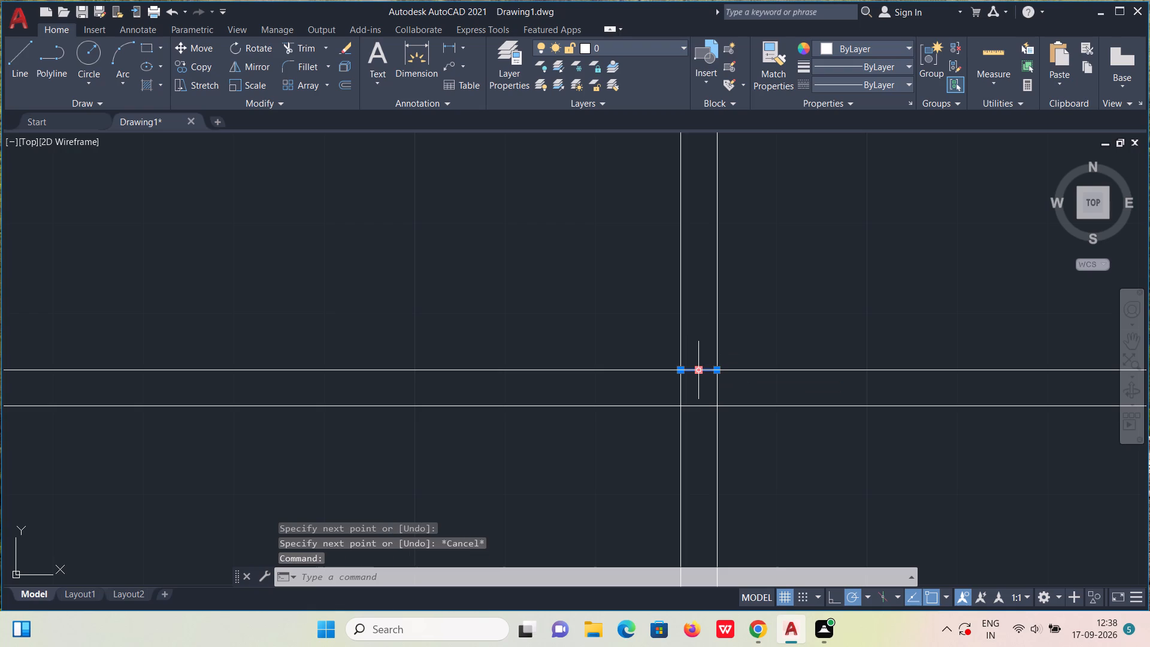
{"action": "key", "text": "l"}
{"action": "key", "text": "Return"}
{"action": "left_click", "coordinate": [696, 371]}
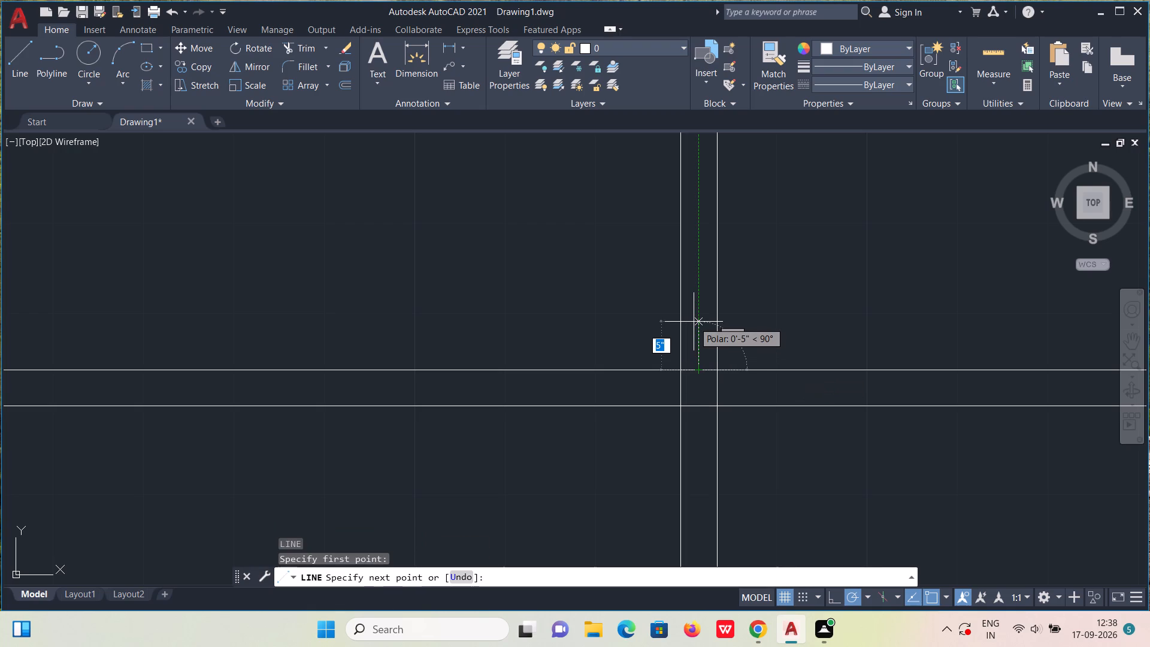
{"action": "type", "text": "3\""}
{"action": "key", "text": "Return"}
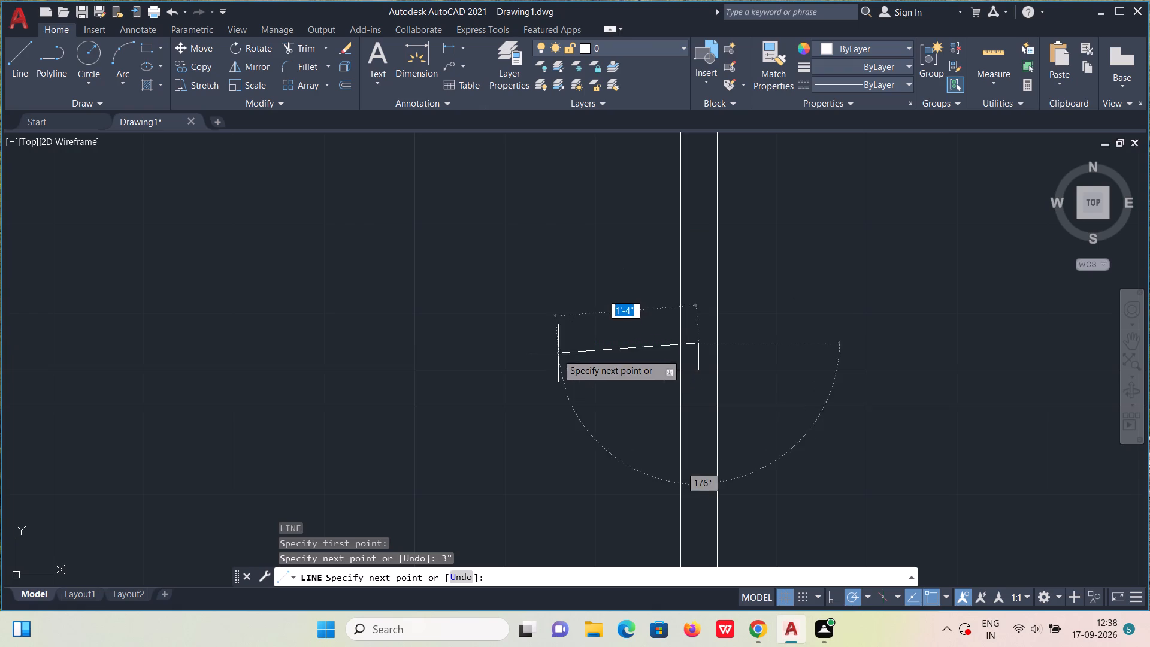
{"action": "type", "text": "3'"}
{"action": "key", "text": "Return"}
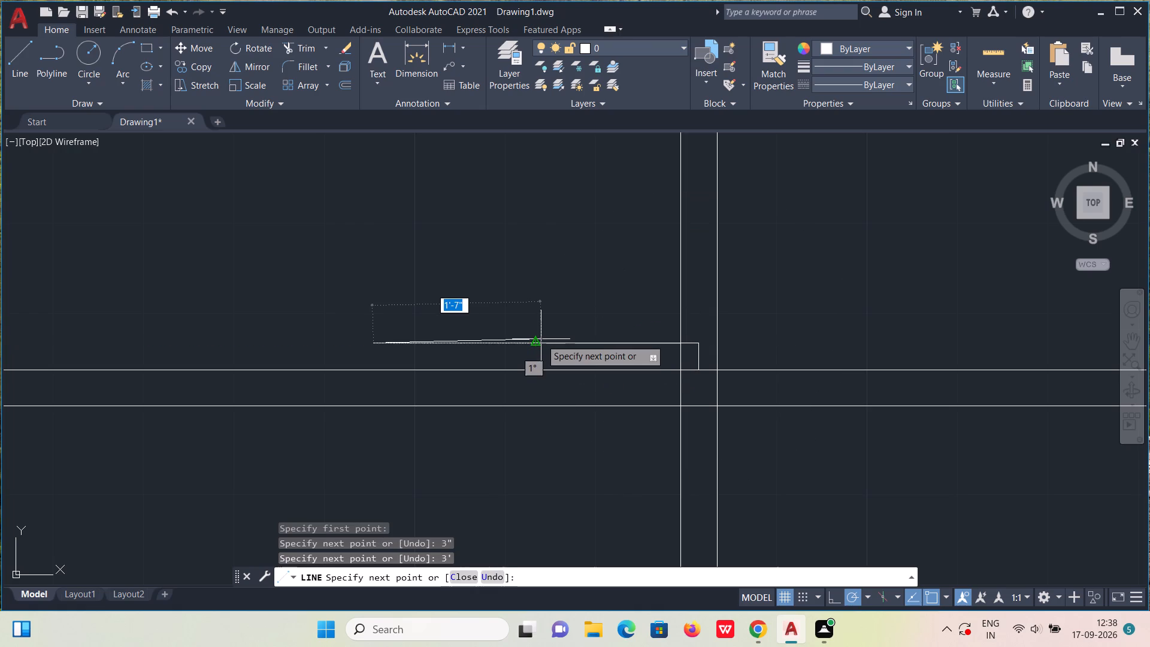
Complete the 2" panel with a 2" left end, a top edge to the wall's right line, 2" down, and back onto the lower edge.
{"action": "scroll", "coordinate": [543, 338], "scroll_direction": "down", "scroll_amount": 1}
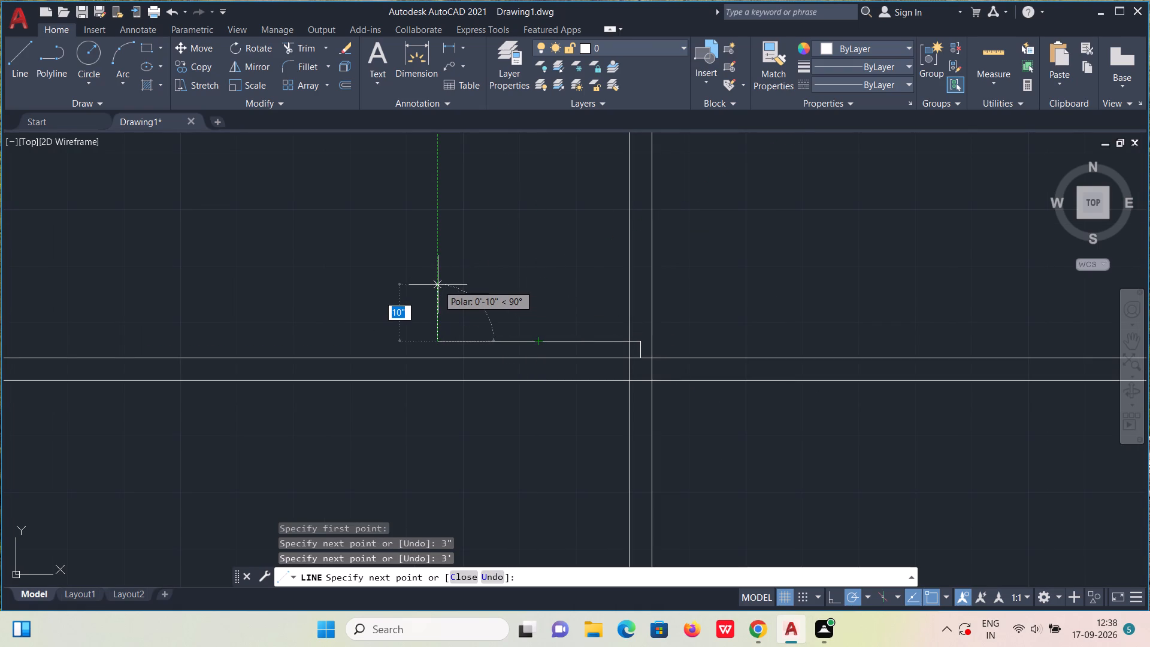
{"action": "type", "text": "2\""}
{"action": "key", "text": "Return"}
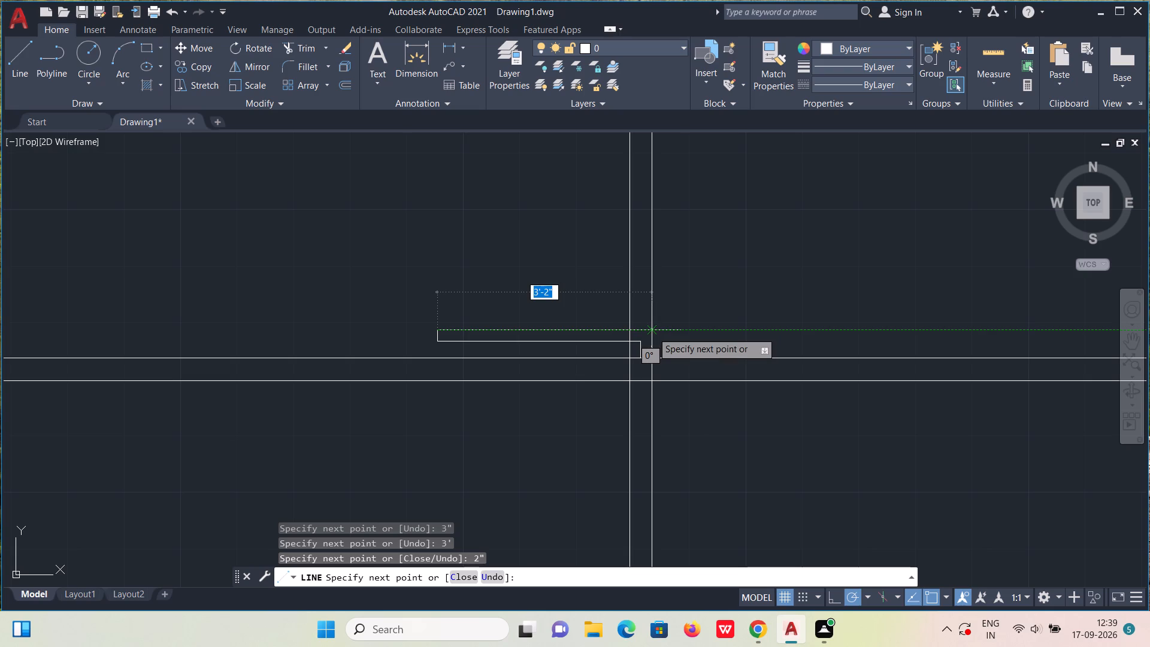
{"action": "left_click", "coordinate": [654, 330]}
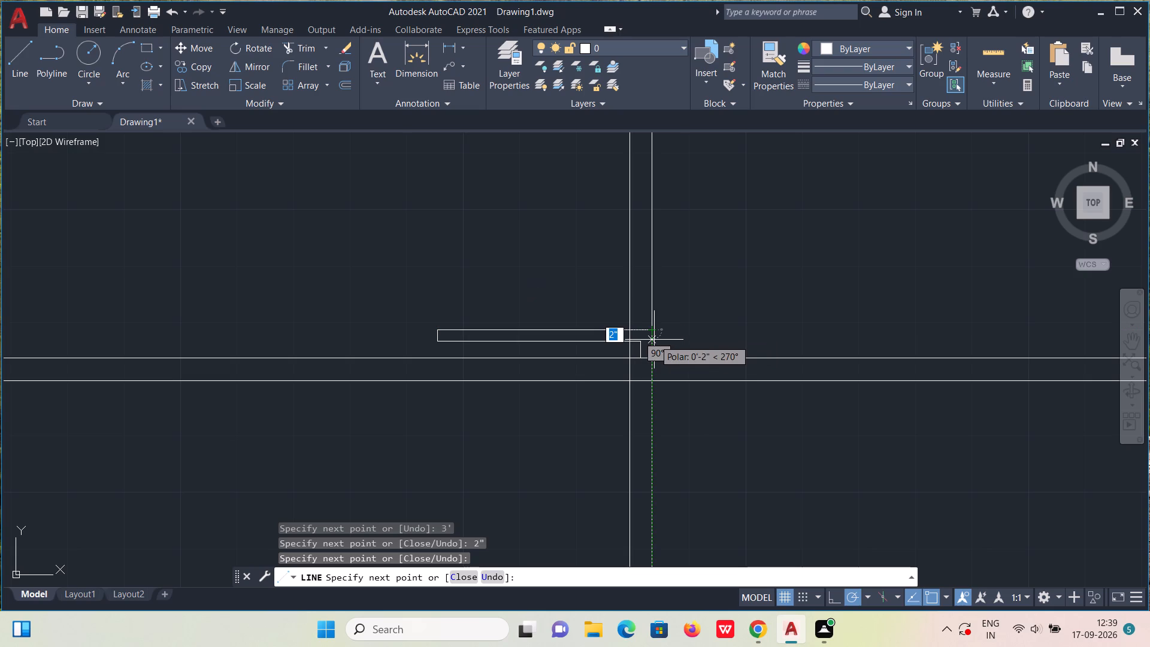
{"action": "type", "text": "2\""}
{"action": "key", "text": "Return"}
{"action": "left_click", "coordinate": [614, 338]}
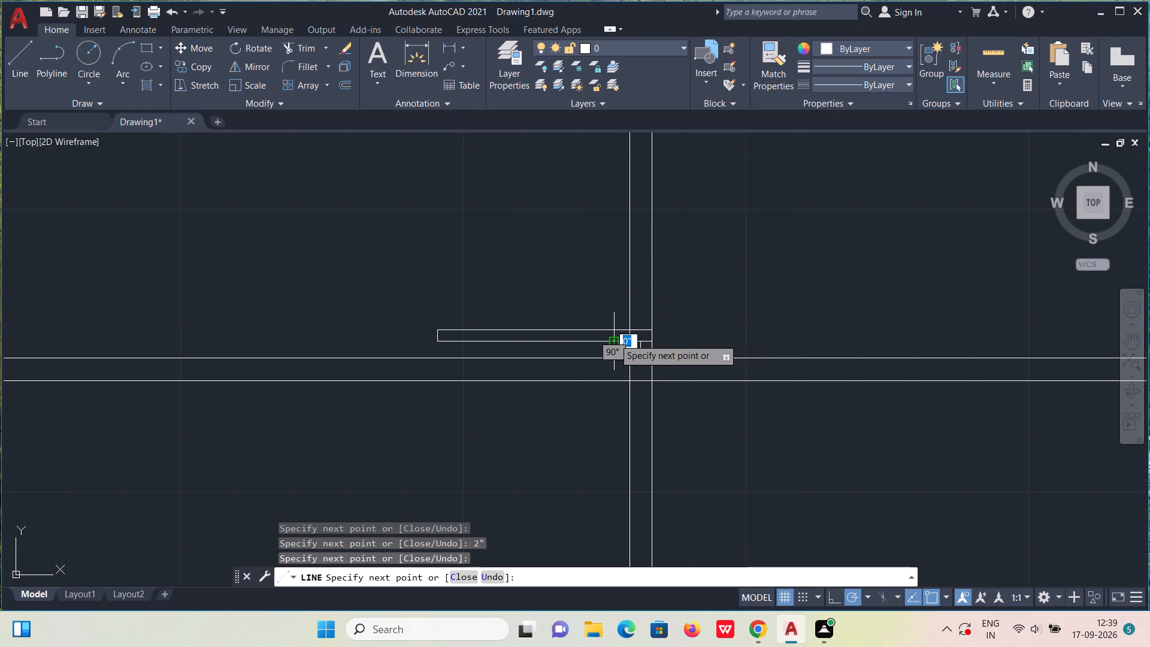
{"action": "key", "text": "Escape"}
Trim away the 3" vertical guide line between the horizontal wall and the new panel.
{"action": "scroll", "coordinate": [649, 350], "scroll_direction": "up", "scroll_amount": 2}
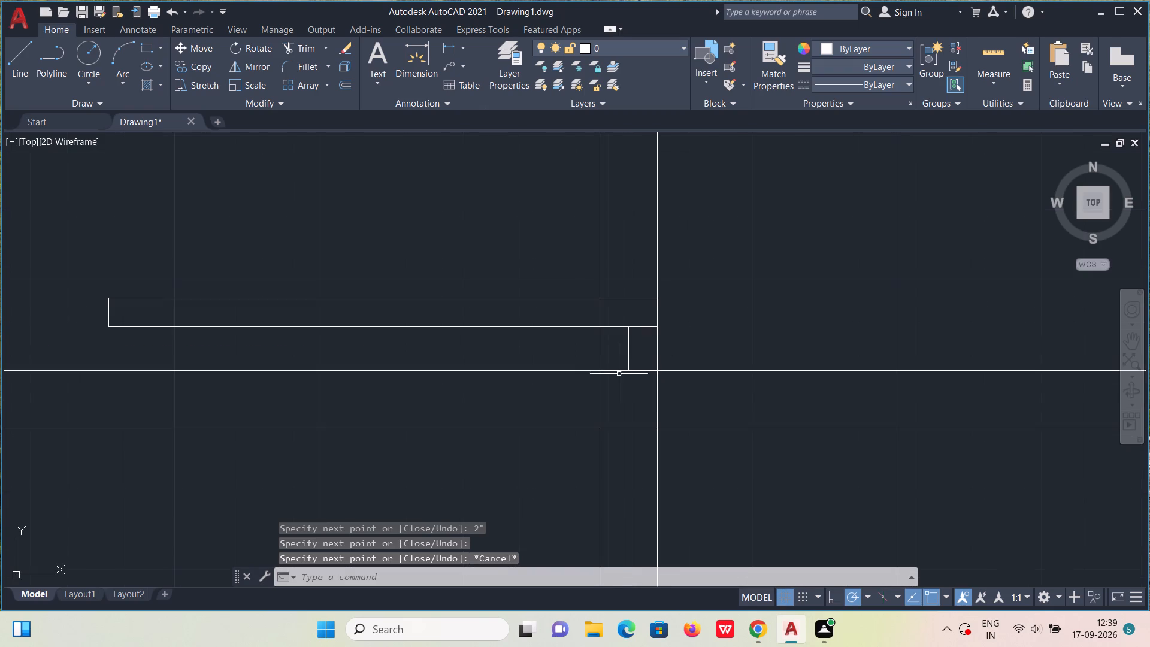
{"action": "type", "text": "tr"}
{"action": "key", "text": "Return"}
{"action": "left_click", "coordinate": [630, 351]}
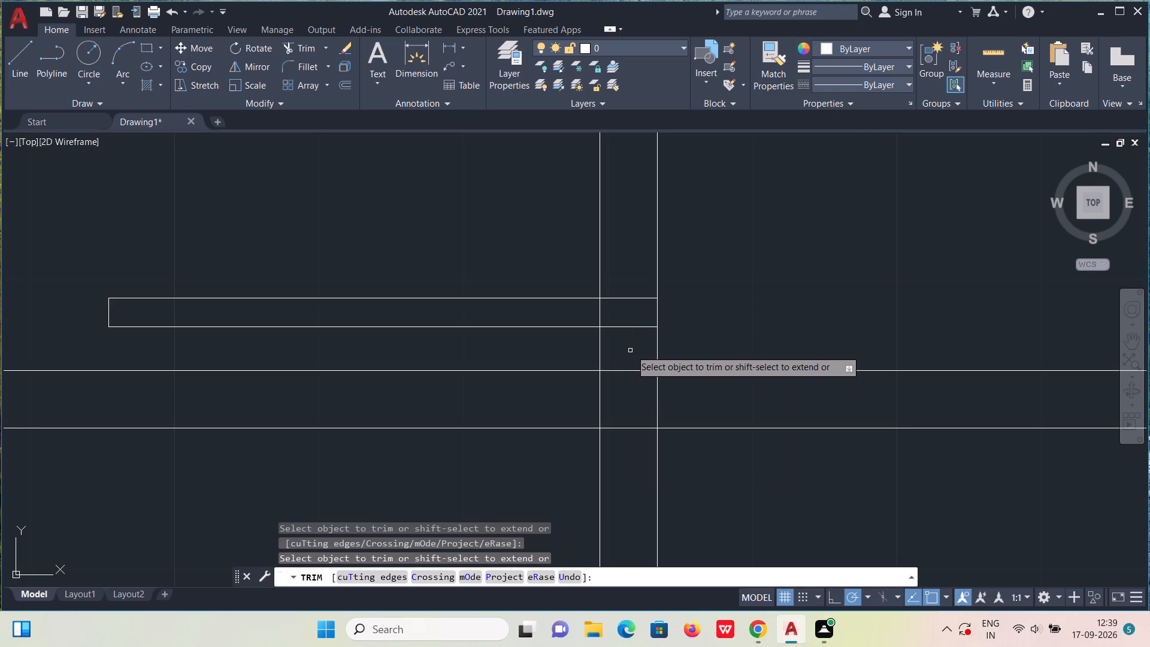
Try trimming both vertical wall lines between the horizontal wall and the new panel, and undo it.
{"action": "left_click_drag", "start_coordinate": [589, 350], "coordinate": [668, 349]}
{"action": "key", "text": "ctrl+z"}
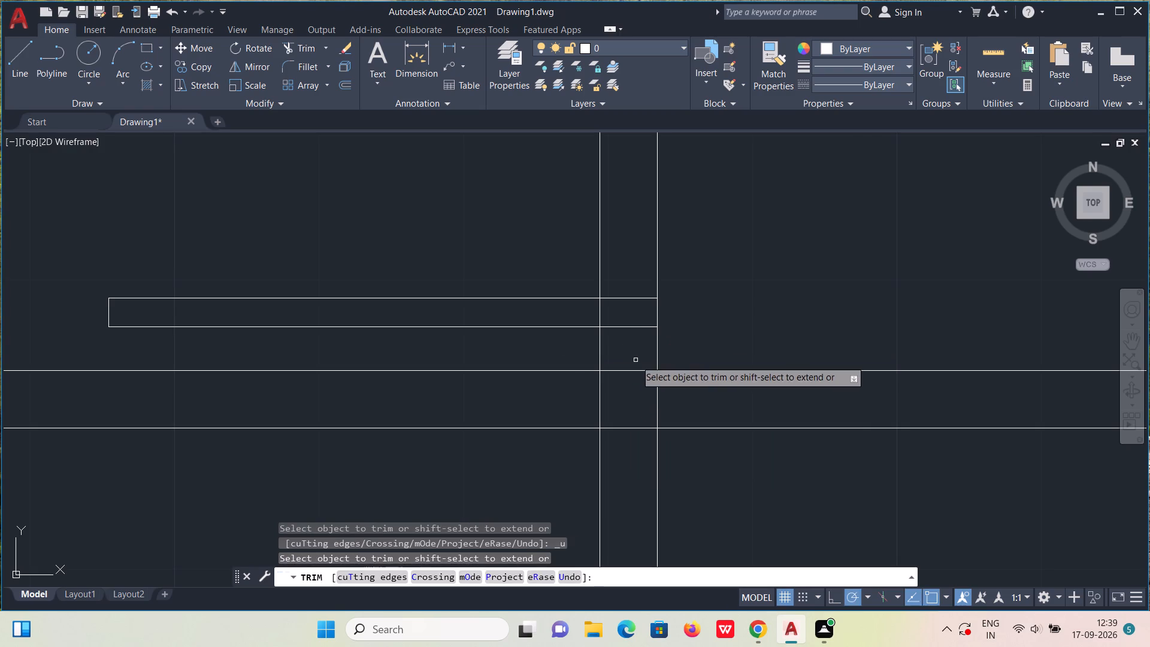
Trim the vertical wall's left line from the horizontal wall's upper line up to the panel's top edge.
{"action": "left_click_drag", "start_coordinate": [565, 343], "coordinate": [616, 344]}
{"action": "left_click_drag", "start_coordinate": [588, 316], "coordinate": [605, 312]}
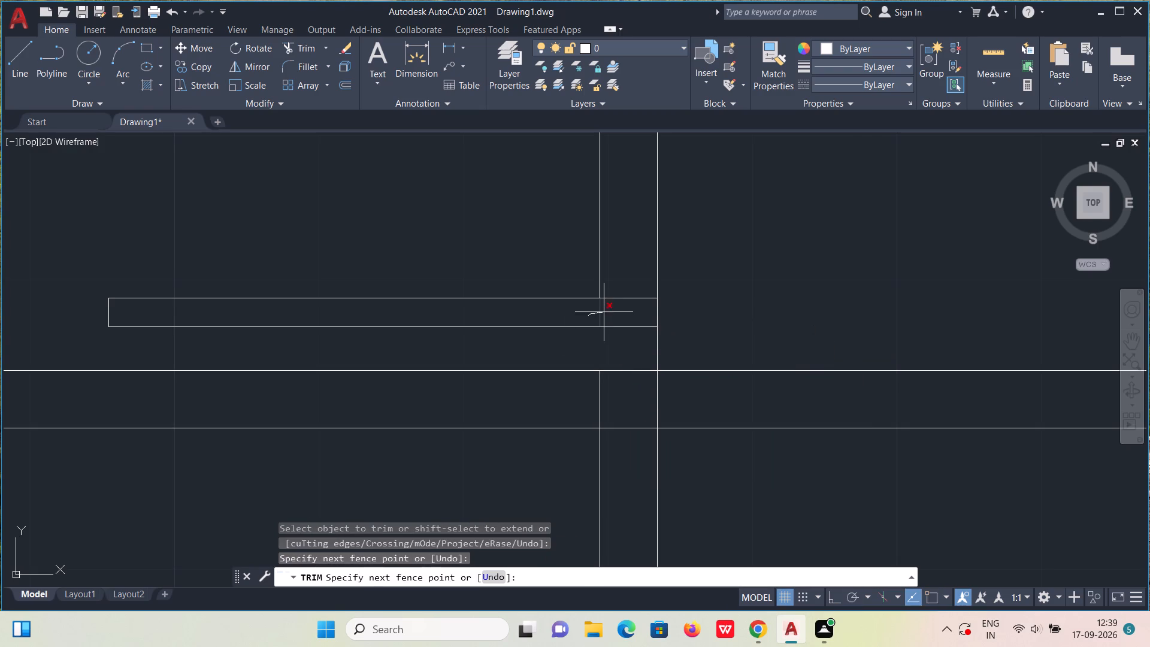
{"action": "left_click_drag", "start_coordinate": [605, 312], "coordinate": [607, 312]}
{"action": "scroll", "coordinate": [607, 312], "scroll_direction": "down", "scroll_amount": 3}
{"action": "scroll", "coordinate": [622, 283], "scroll_direction": "up", "scroll_amount": 1}
{"action": "middle_click_drag", "start_coordinate": [628, 292], "coordinate": [671, 377]}
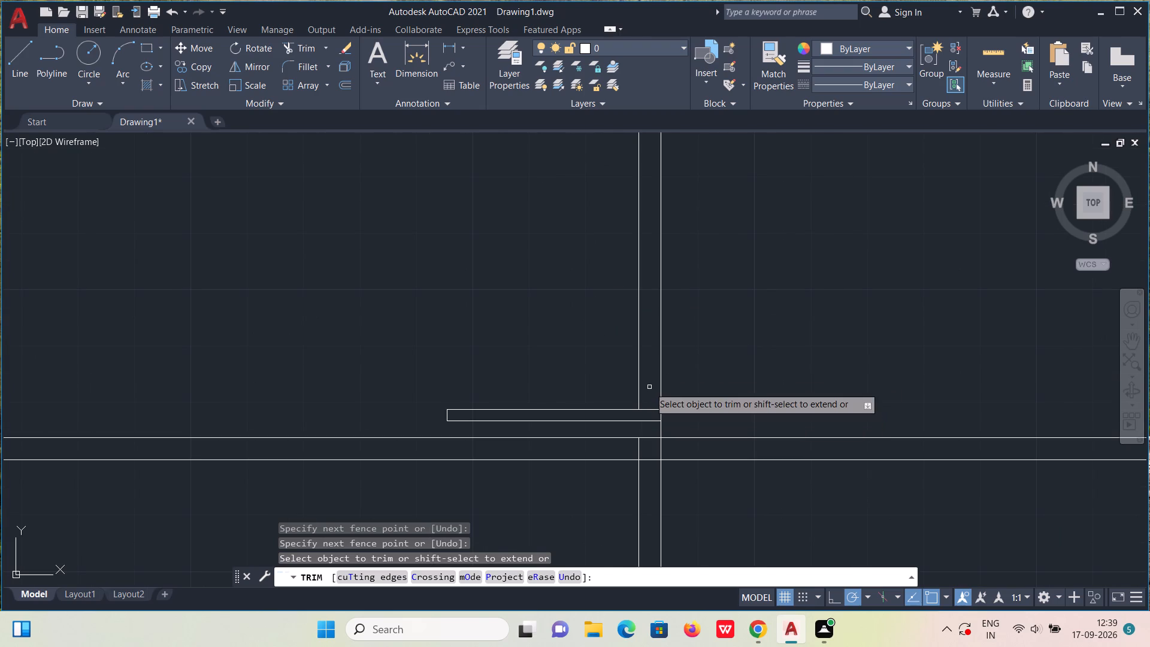
{"action": "key", "text": "Escape"}
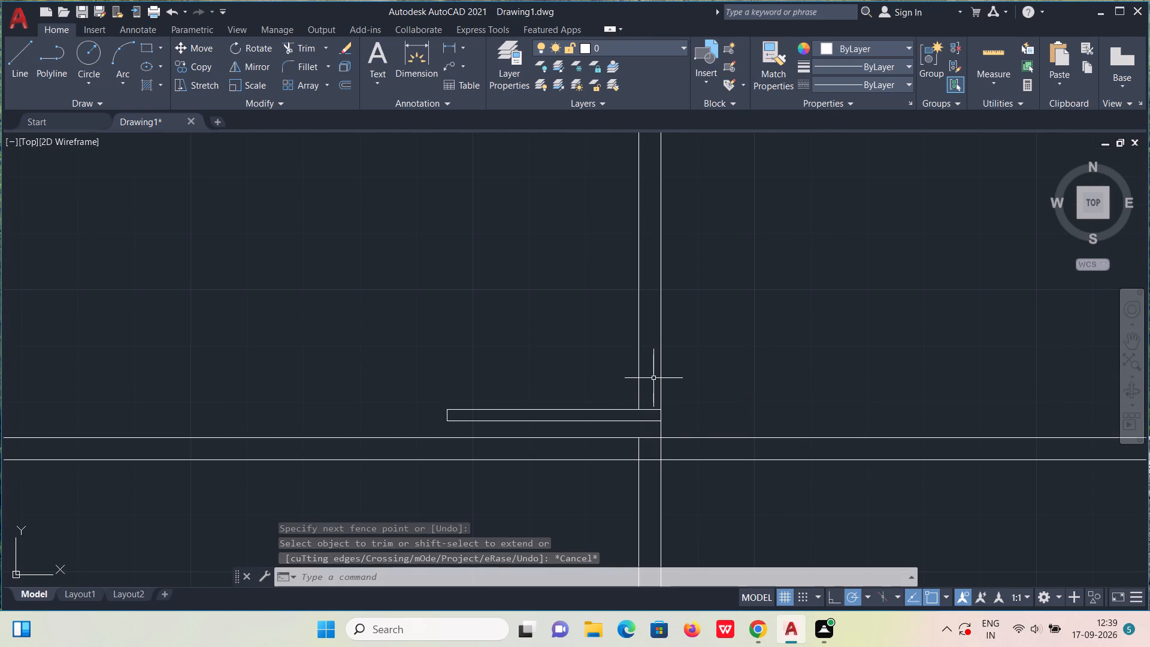
Draw a 4" line across the vertical wall along the 2" panel's top edge.
{"action": "scroll", "coordinate": [647, 383], "scroll_direction": "up", "scroll_amount": 1}
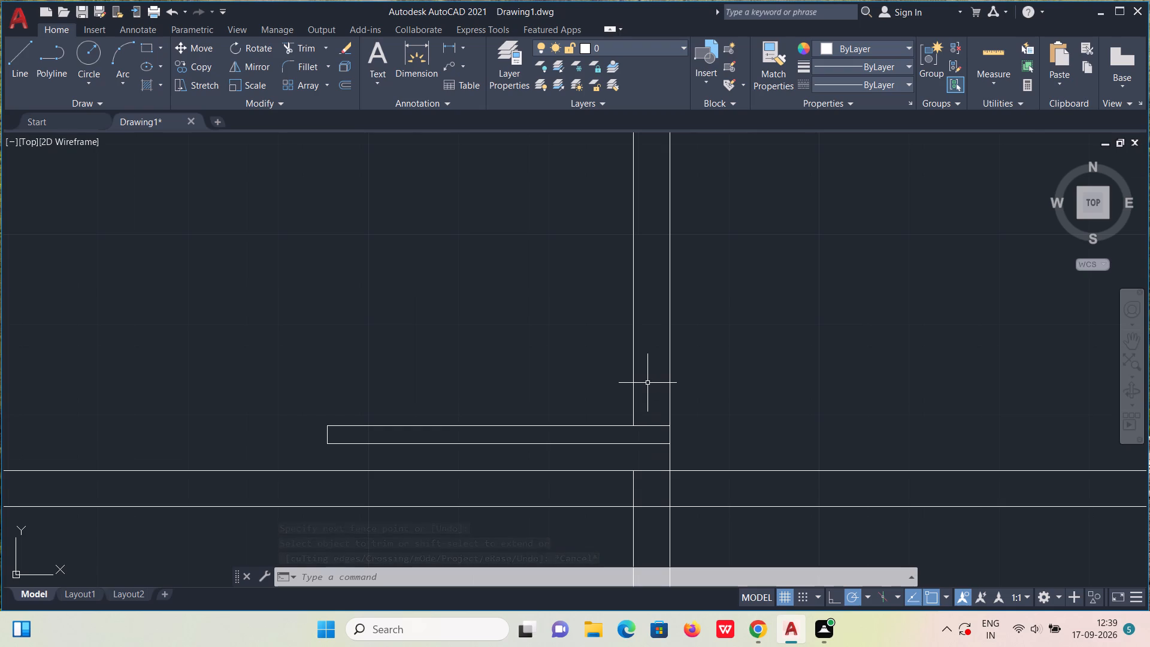
{"action": "key", "text": "l"}
{"action": "key", "text": "Return"}
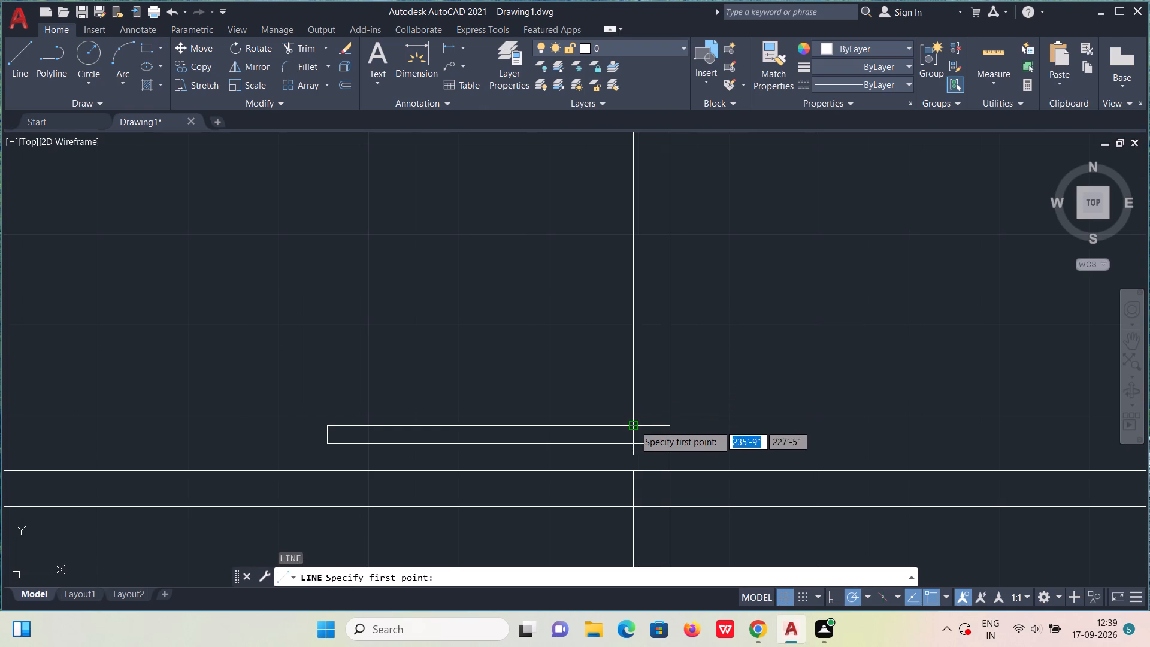
{"action": "left_click", "coordinate": [634, 425]}
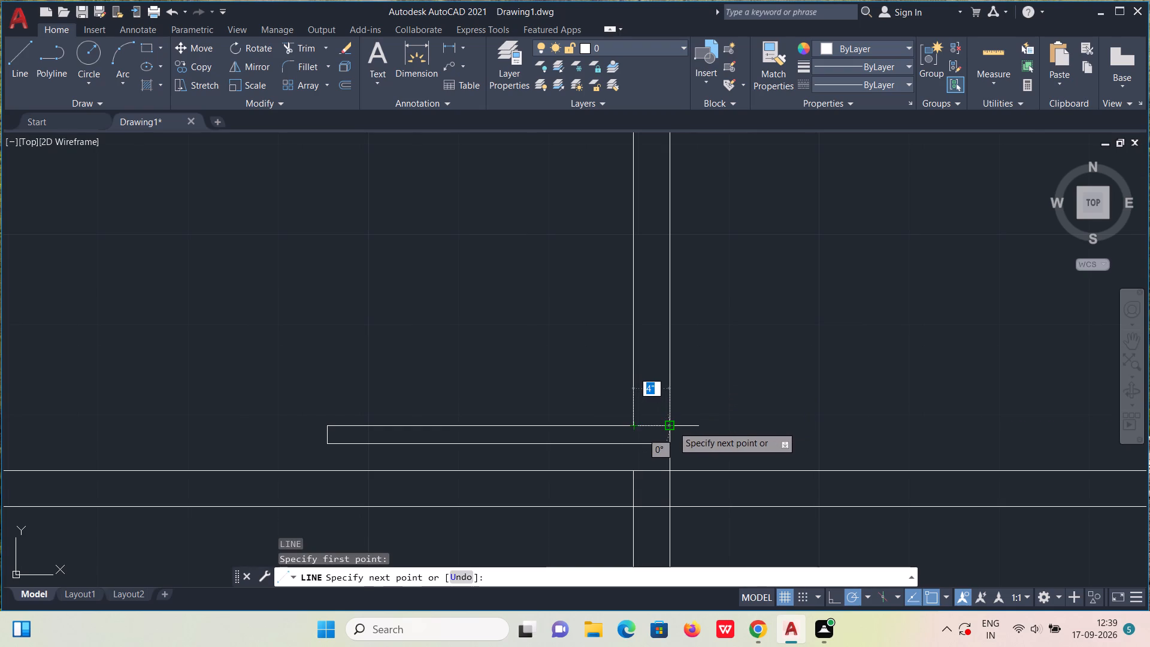
{"action": "left_click", "coordinate": [673, 426]}
{"action": "key", "text": "Escape"}
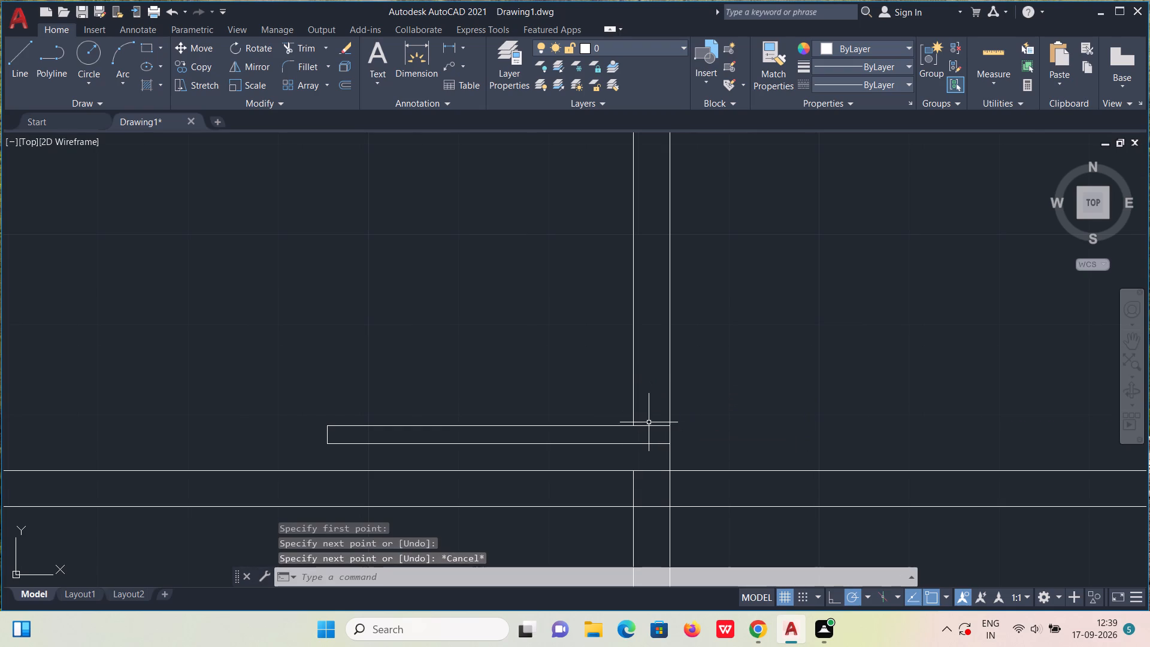
Copy the 4" line across the vertical wall 3' straight up from its midpoint.
{"action": "left_click", "coordinate": [649, 428]}
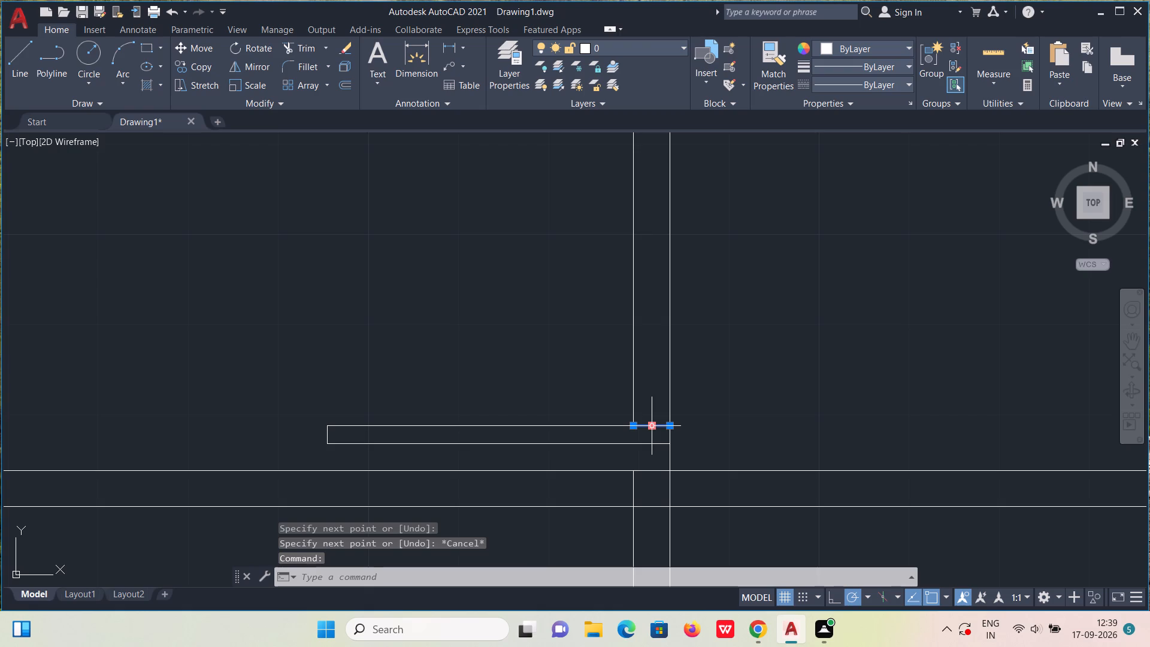
{"action": "type", "text": "co"}
{"action": "key", "text": "Return"}
{"action": "left_click", "coordinate": [649, 428]}
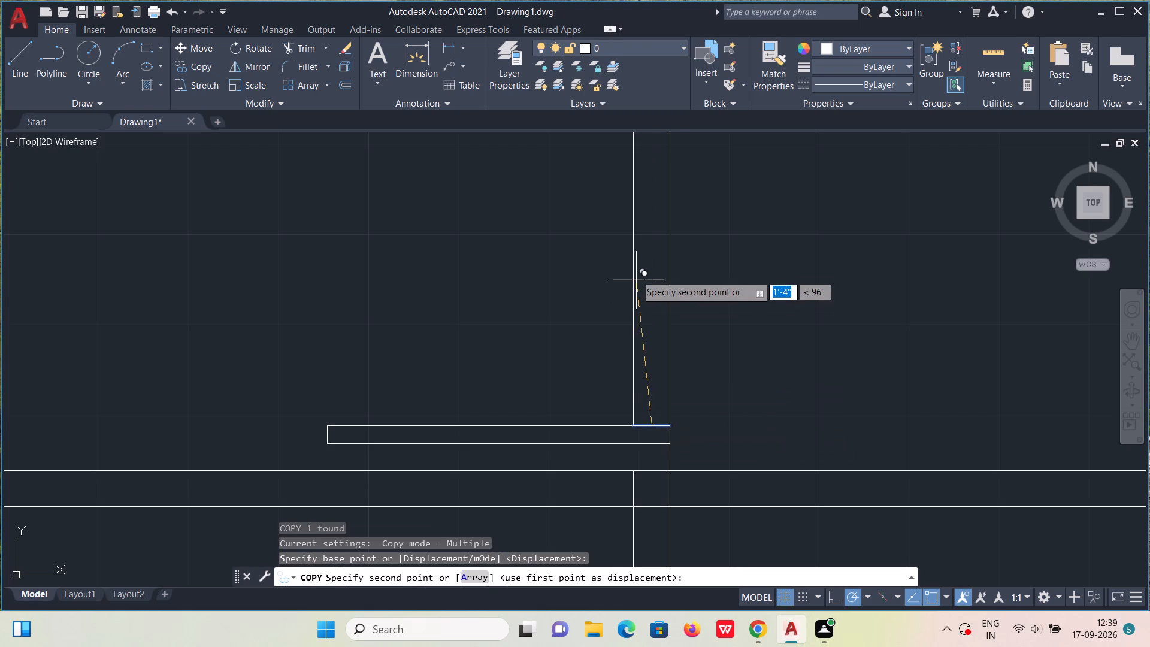
{"action": "key", "text": "3"}
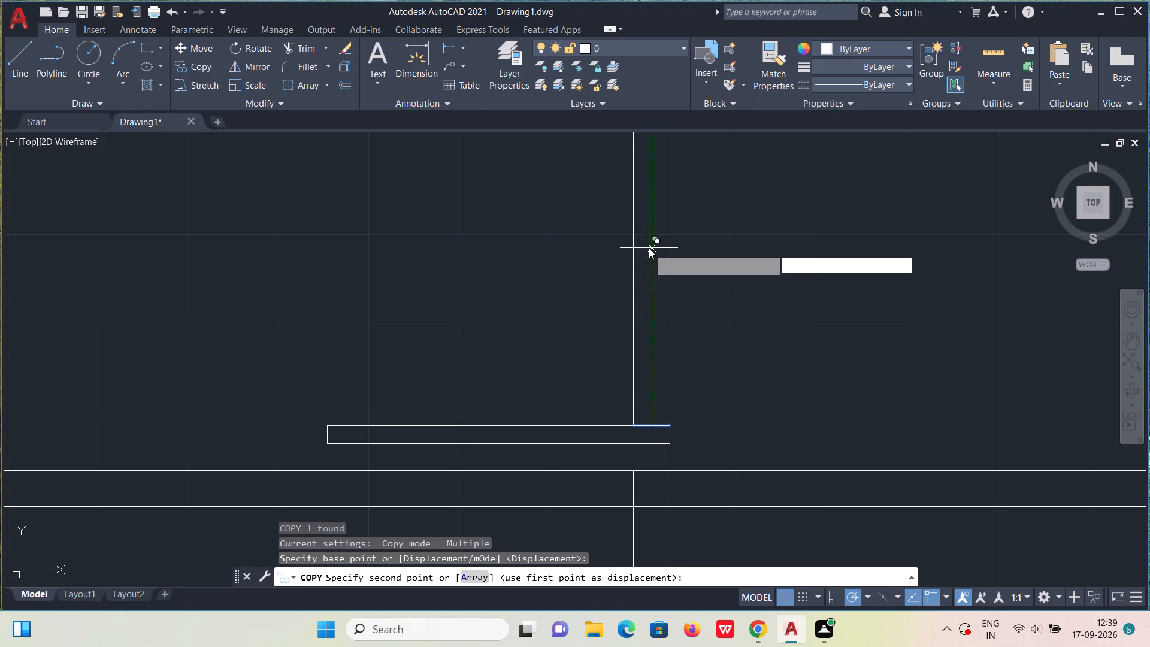
{"action": "key", "text": "apostrophe"}
{"action": "key", "text": "Return"}
{"action": "scroll", "coordinate": [650, 246], "scroll_direction": "down", "scroll_amount": 3}
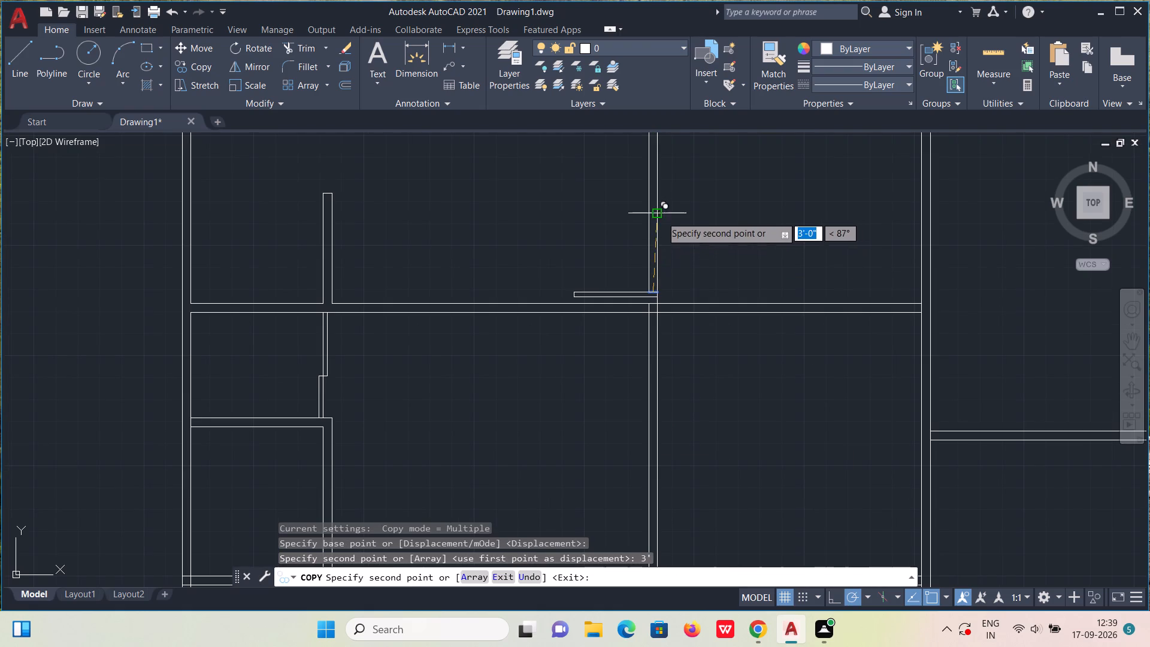
{"action": "key", "text": "Escape"}
Draw a 3" line straight down from the midpoint of the copied line across the vertical wall.
{"action": "middle_click_drag", "start_coordinate": [640, 234], "coordinate": [652, 312]}
{"action": "scroll", "coordinate": [658, 291], "scroll_direction": "up", "scroll_amount": 1}
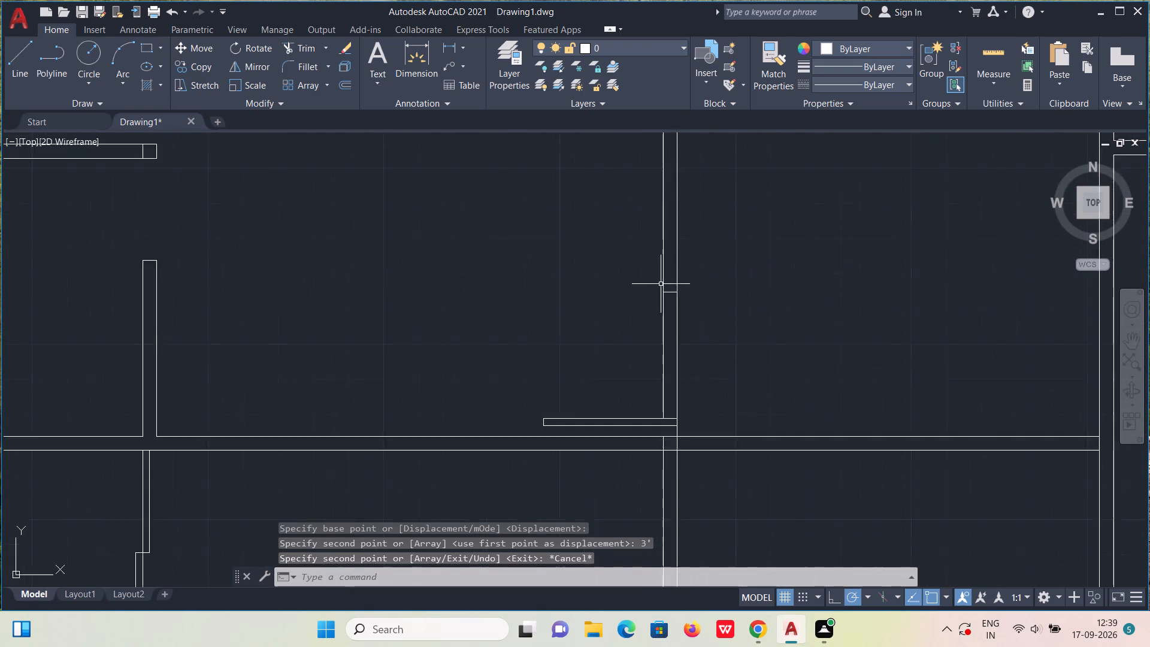
{"action": "scroll", "coordinate": [661, 284], "scroll_direction": "up", "scroll_amount": 4}
{"action": "key", "text": "l"}
{"action": "key", "text": "Return"}
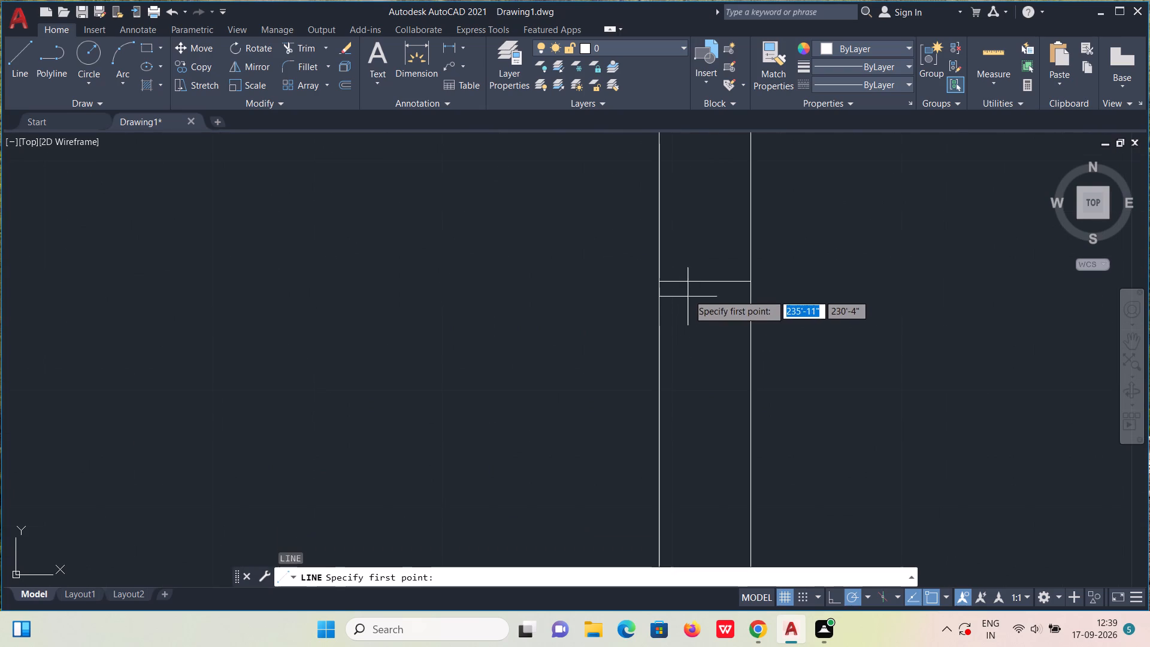
{"action": "left_click", "coordinate": [702, 282]}
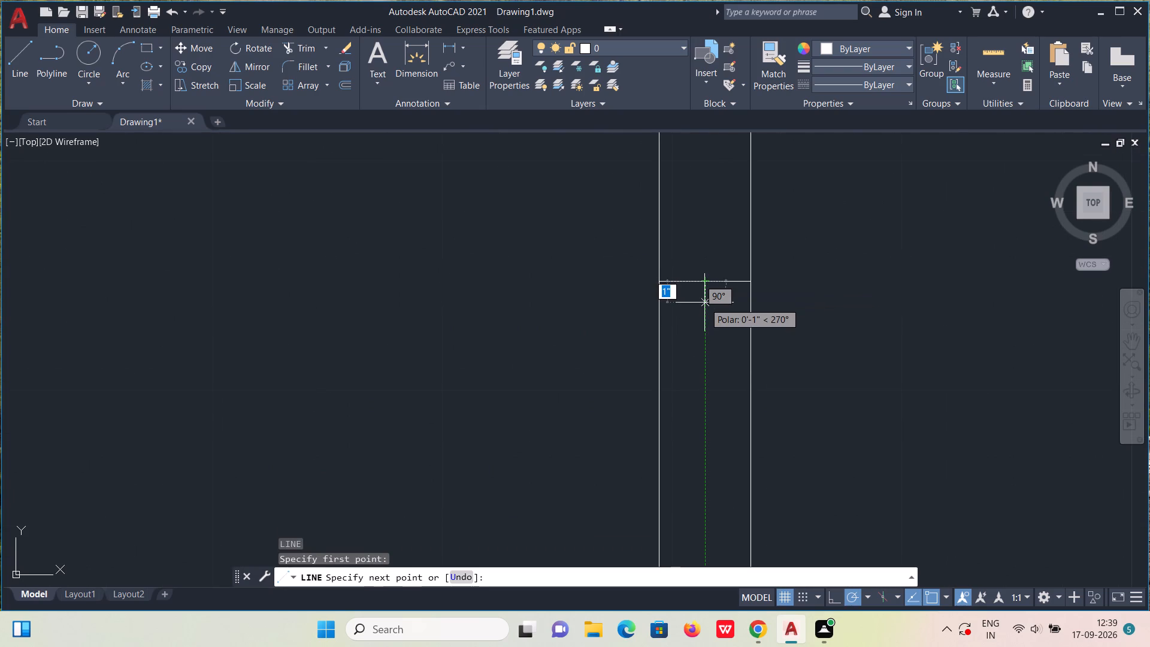
{"action": "type", "text": "3\""}
{"action": "key", "text": "Return"}
{"action": "scroll", "coordinate": [707, 315], "scroll_direction": "down", "scroll_amount": 2}
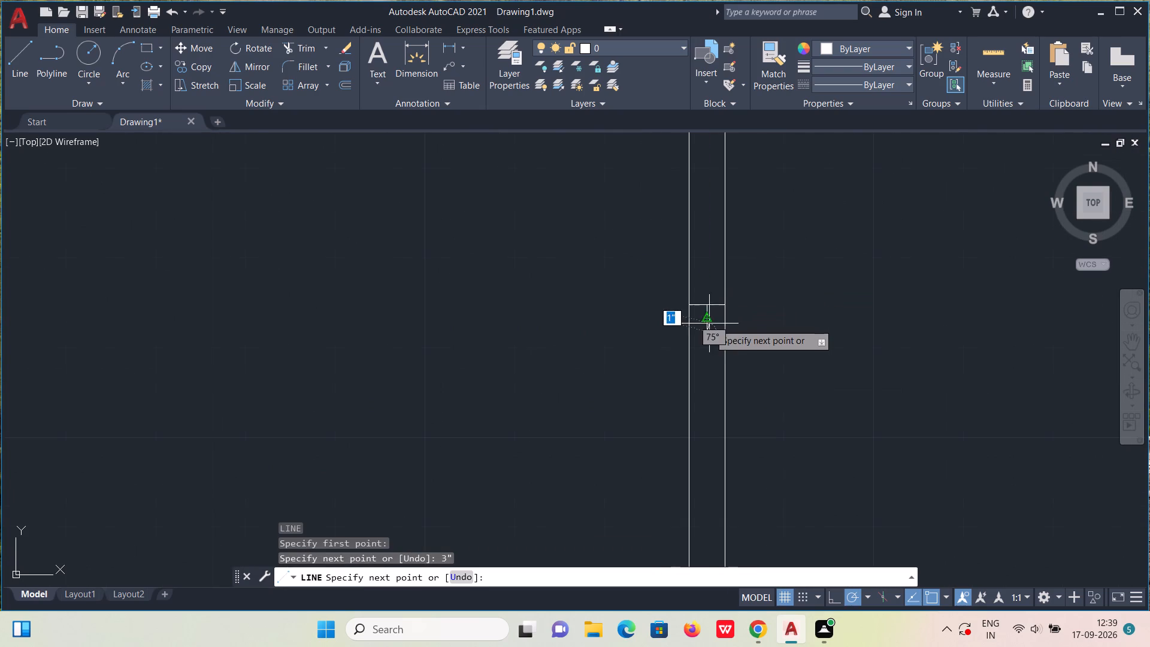
{"action": "key", "text": "Escape"}
Trim both vertical wall lines between the copied cross line and the 2" panel to open the doorway.
{"action": "middle_click_drag", "start_coordinate": [718, 359], "coordinate": [722, 234]}
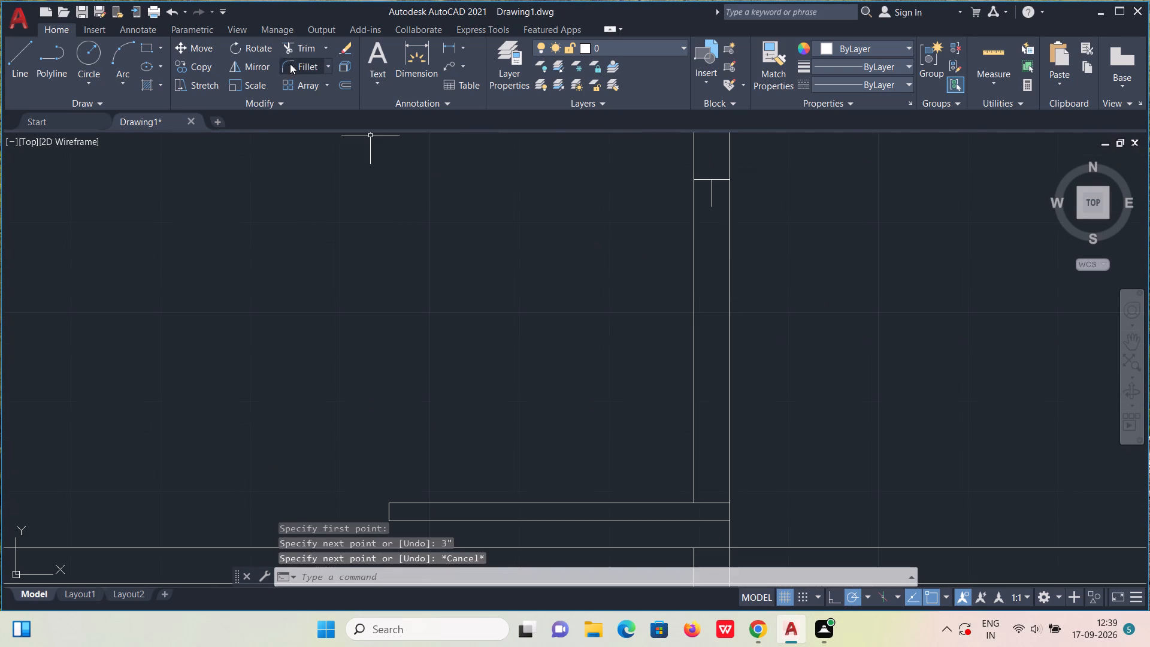
{"action": "left_click", "coordinate": [307, 53]}
{"action": "left_click_drag", "start_coordinate": [659, 410], "coordinate": [879, 378]}
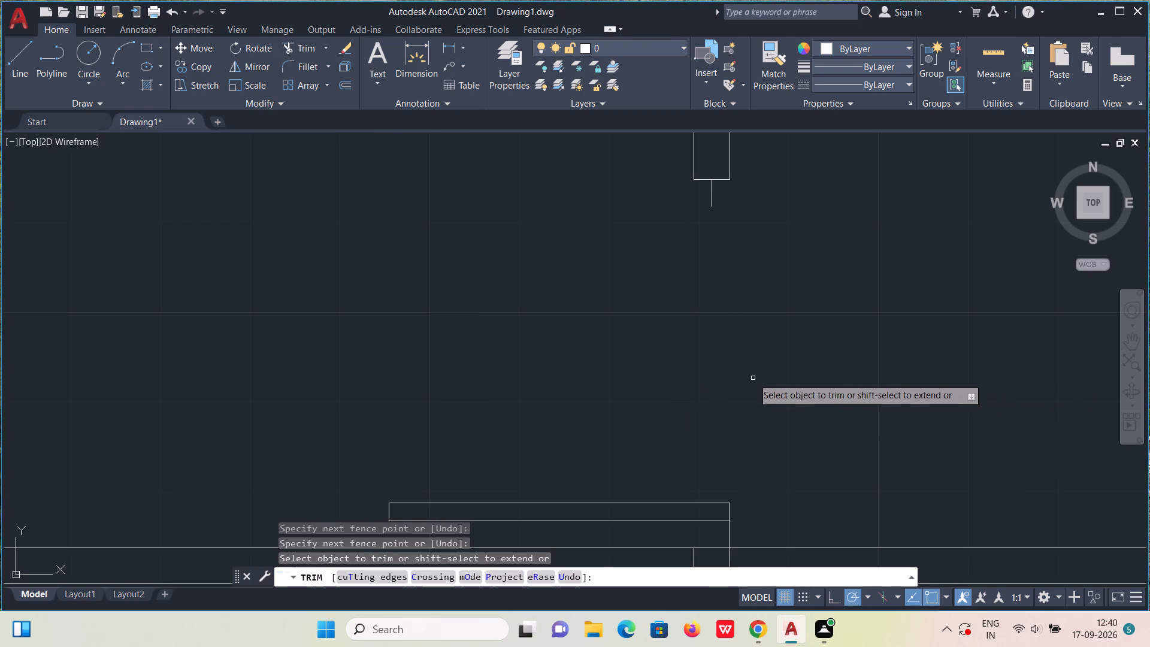
Draw the door swing as a Start, End, Direction arc from the panel's top-left corner to the 3" line's lower end, tangent upward.
{"action": "scroll", "coordinate": [739, 364], "scroll_direction": "down", "scroll_amount": 2}
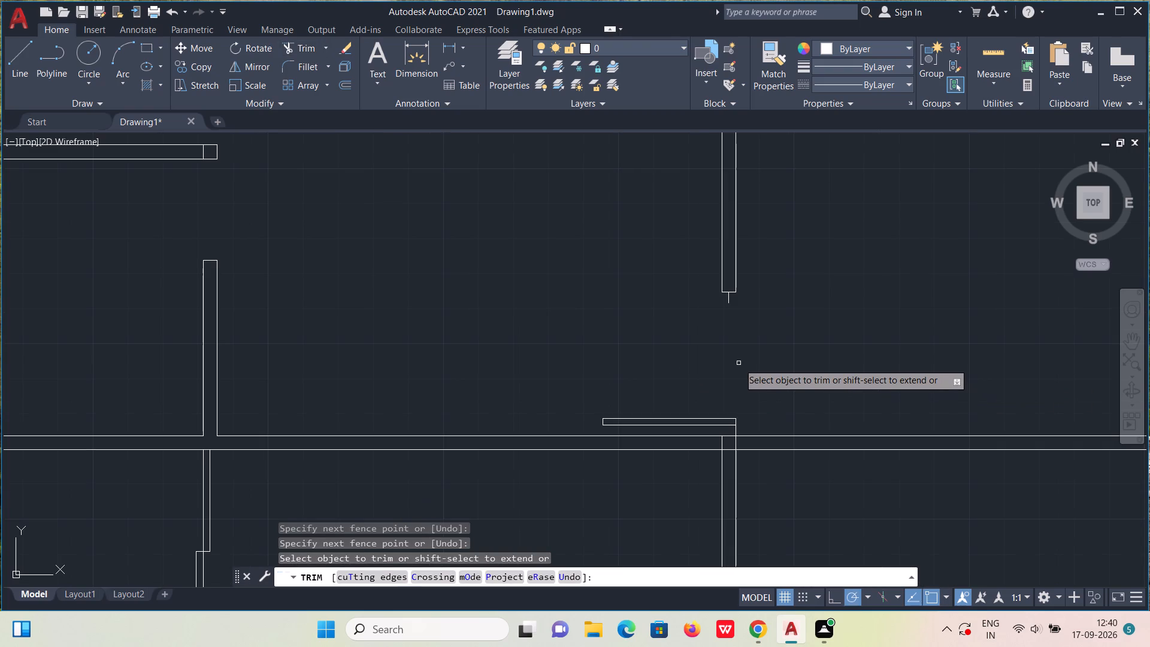
{"action": "middle_click_drag", "start_coordinate": [707, 338], "coordinate": [743, 387]}
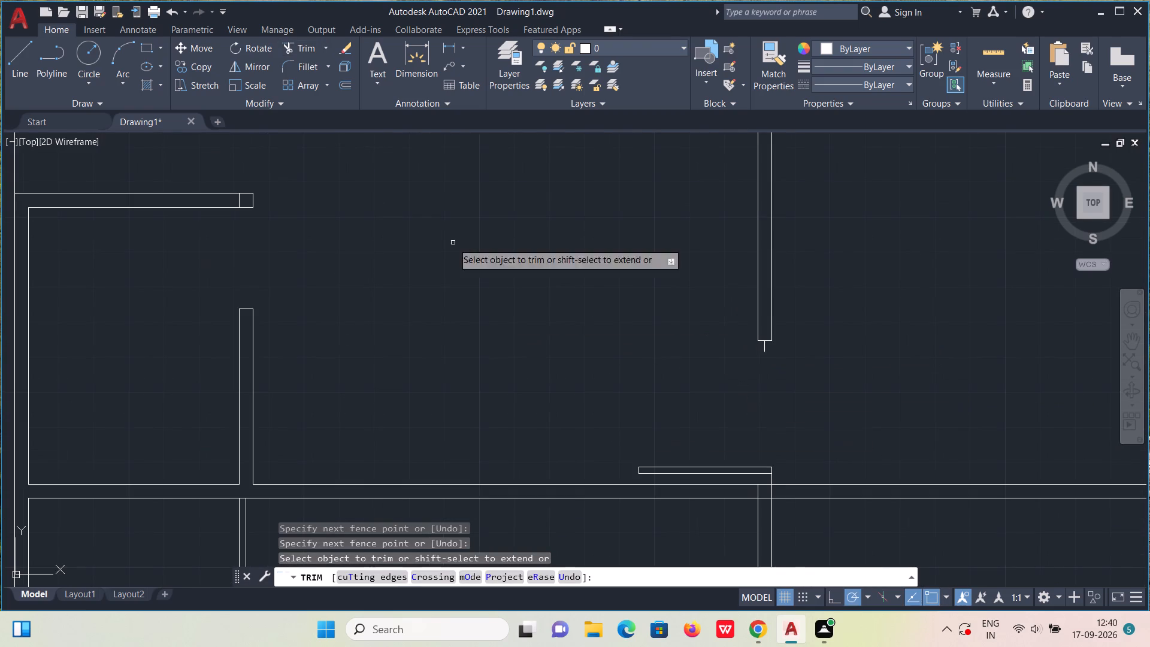
{"action": "left_click", "coordinate": [126, 60]}
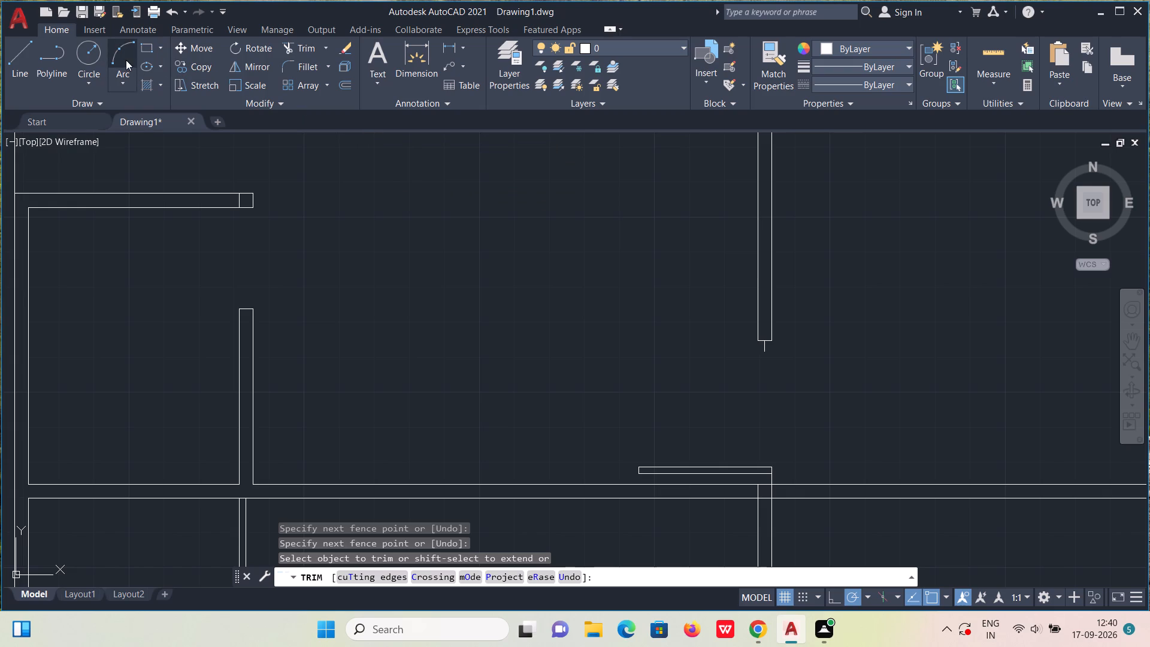
{"action": "left_click", "coordinate": [122, 71]}
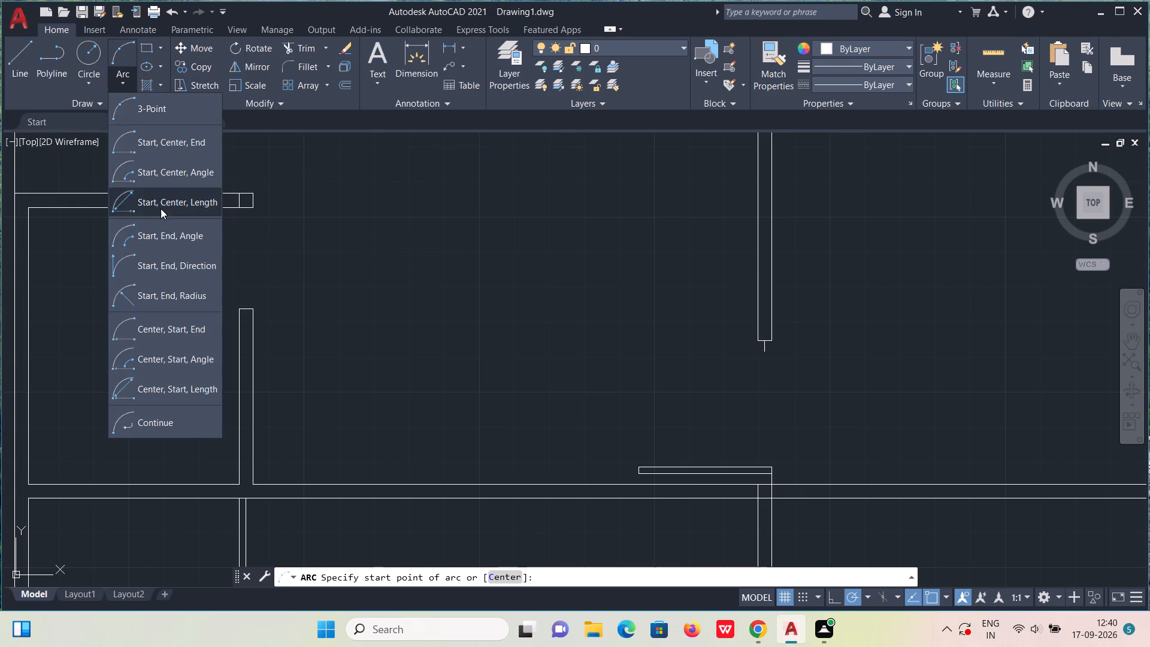
{"action": "left_click", "coordinate": [184, 266]}
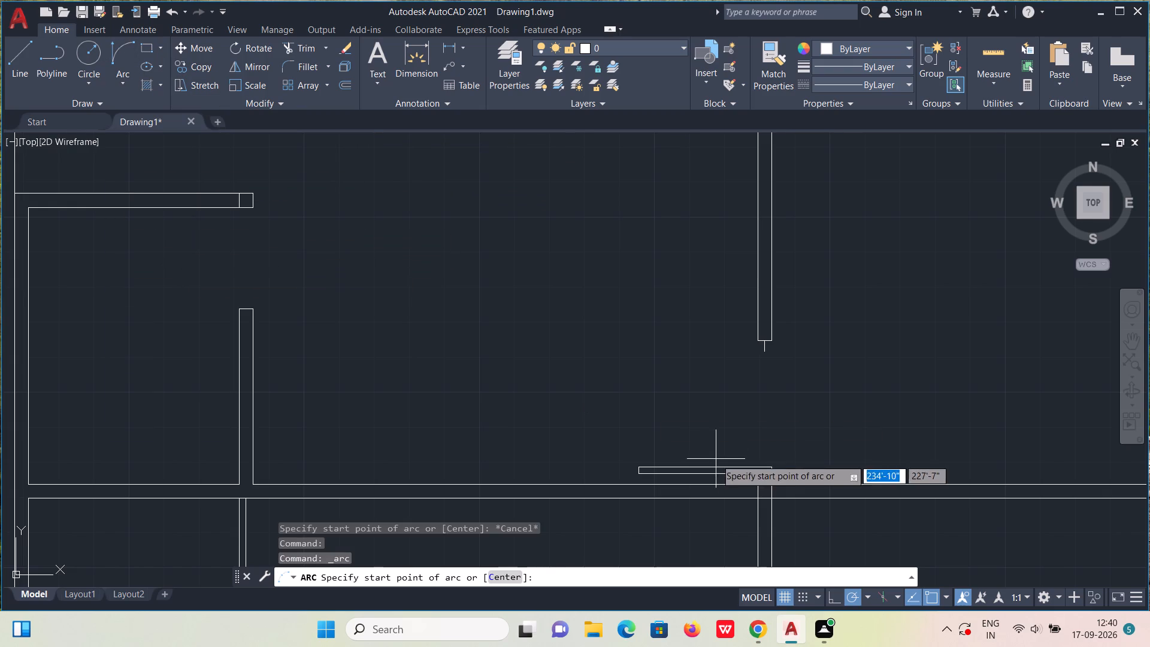
{"action": "left_click", "coordinate": [637, 462]}
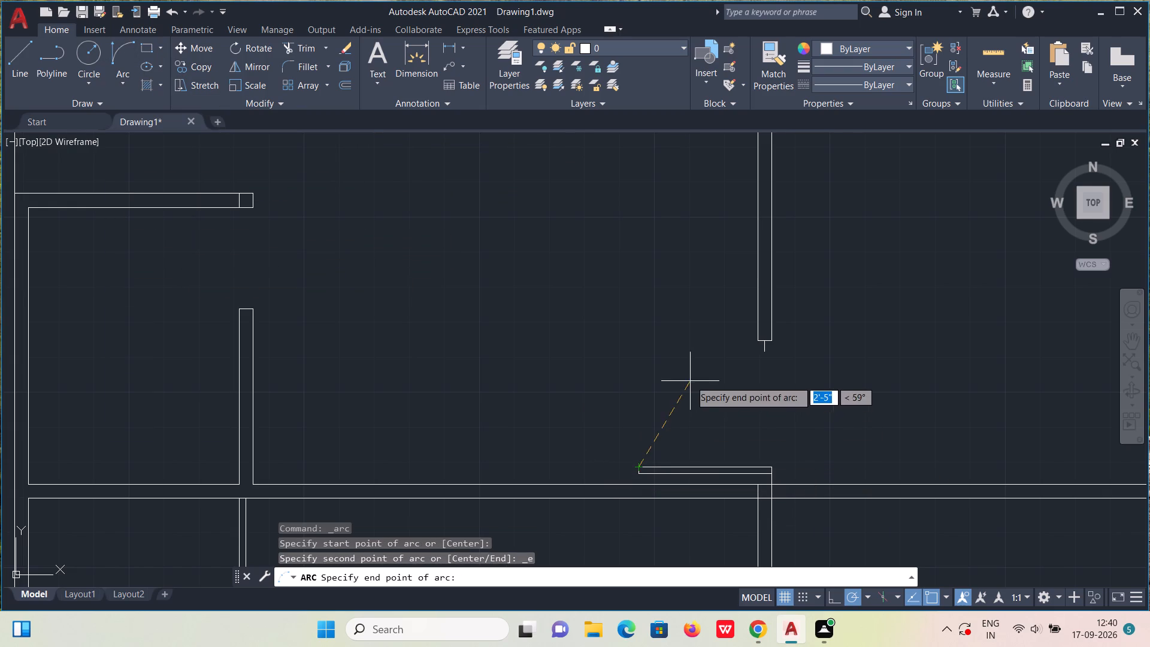
{"action": "left_click", "coordinate": [769, 352]}
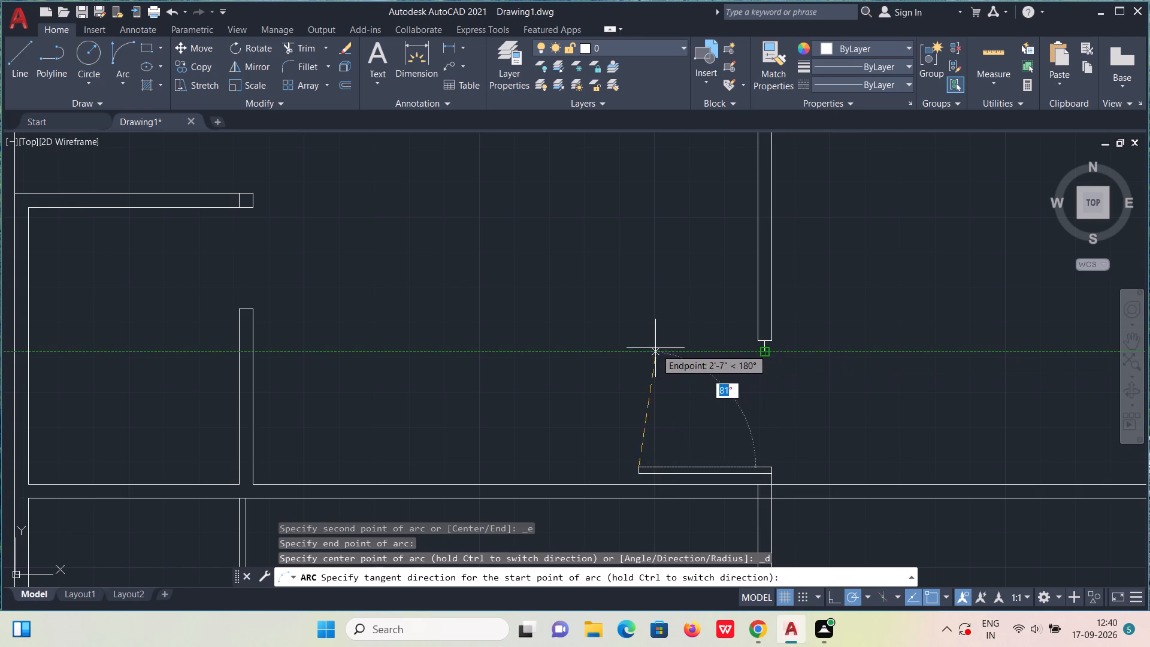
{"action": "left_click", "coordinate": [636, 356]}
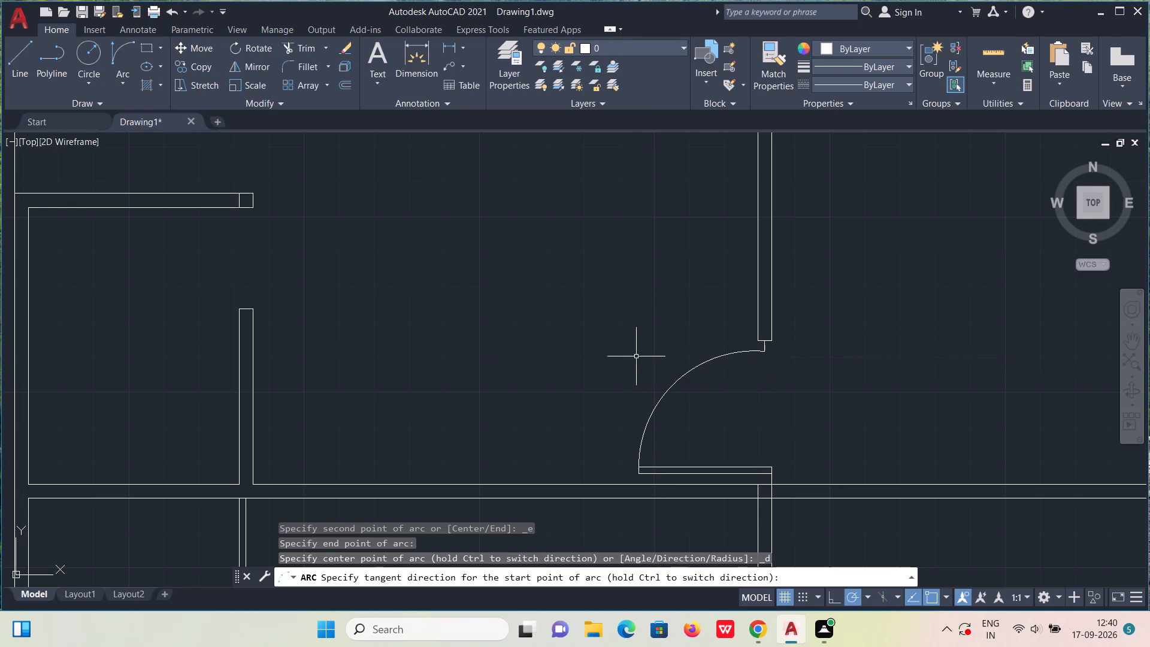
{"action": "scroll", "coordinate": [637, 356], "scroll_direction": "down", "scroll_amount": 3}
{"action": "scroll", "coordinate": [718, 347], "scroll_direction": "up", "scroll_amount": 1}
{"action": "key", "text": "Escape"}
Examine the upper floor plan and quick-measure the room below the horizontal wall, right of the middle vertical wall.
{"action": "scroll", "coordinate": [718, 346], "scroll_direction": "down", "scroll_amount": 2}
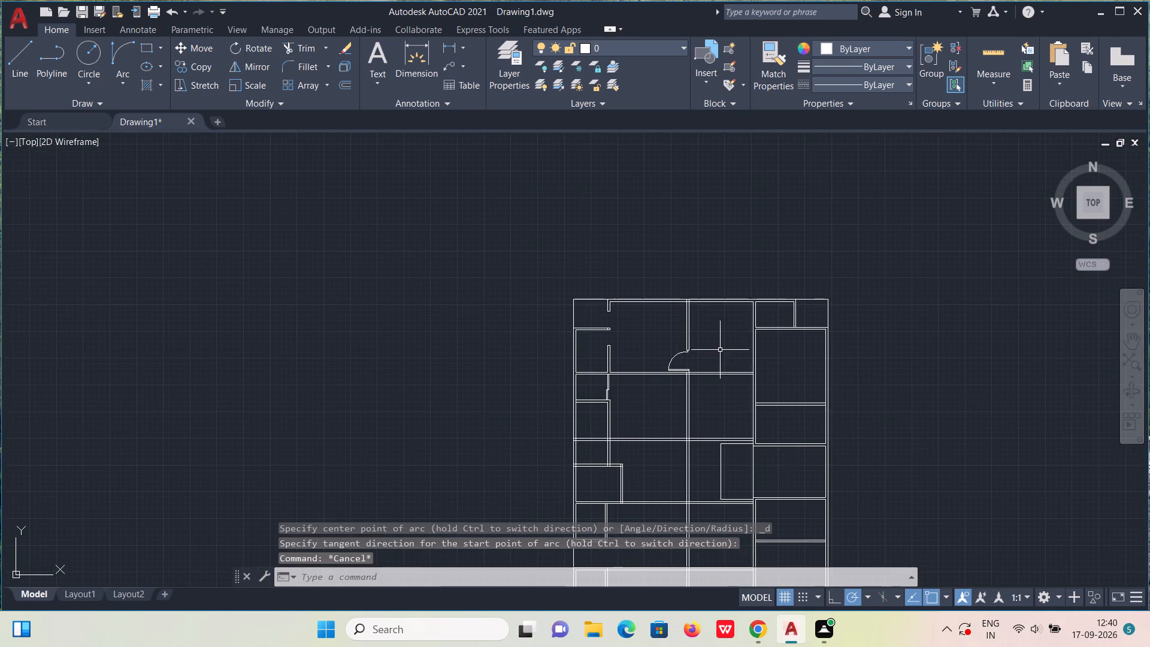
{"action": "middle_click_drag", "start_coordinate": [722, 351], "coordinate": [601, 361]}
{"action": "scroll", "coordinate": [598, 356], "scroll_direction": "up", "scroll_amount": 1}
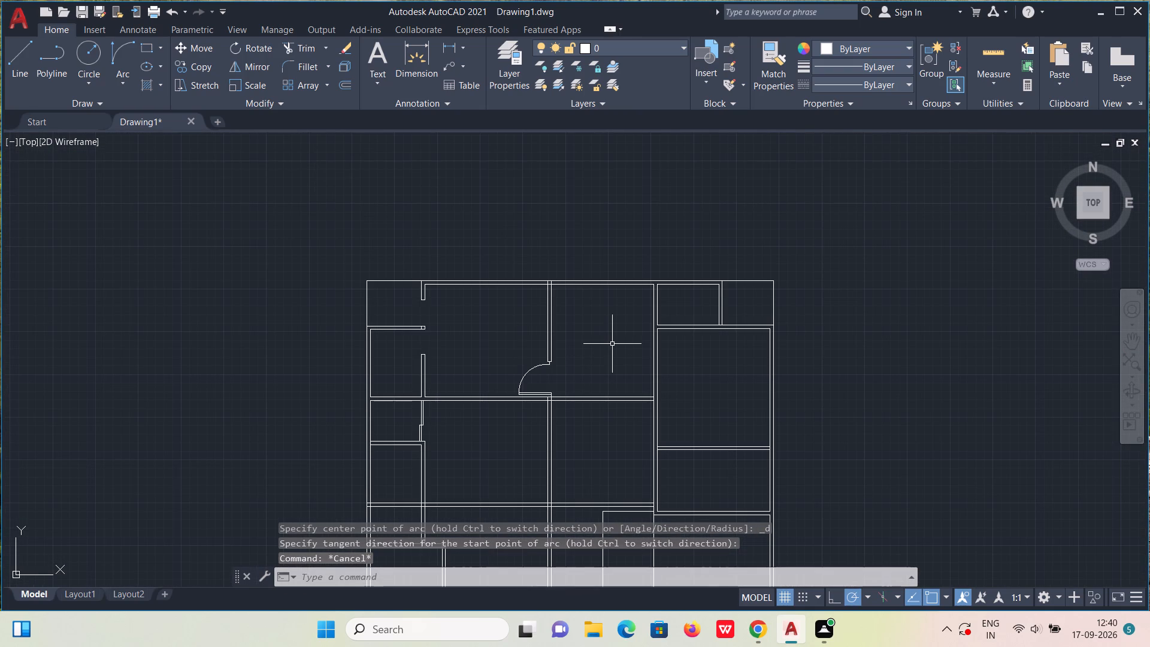
{"action": "middle_click_drag", "start_coordinate": [612, 350], "coordinate": [594, 346]}
{"action": "scroll", "coordinate": [591, 341], "scroll_direction": "up", "scroll_amount": 1}
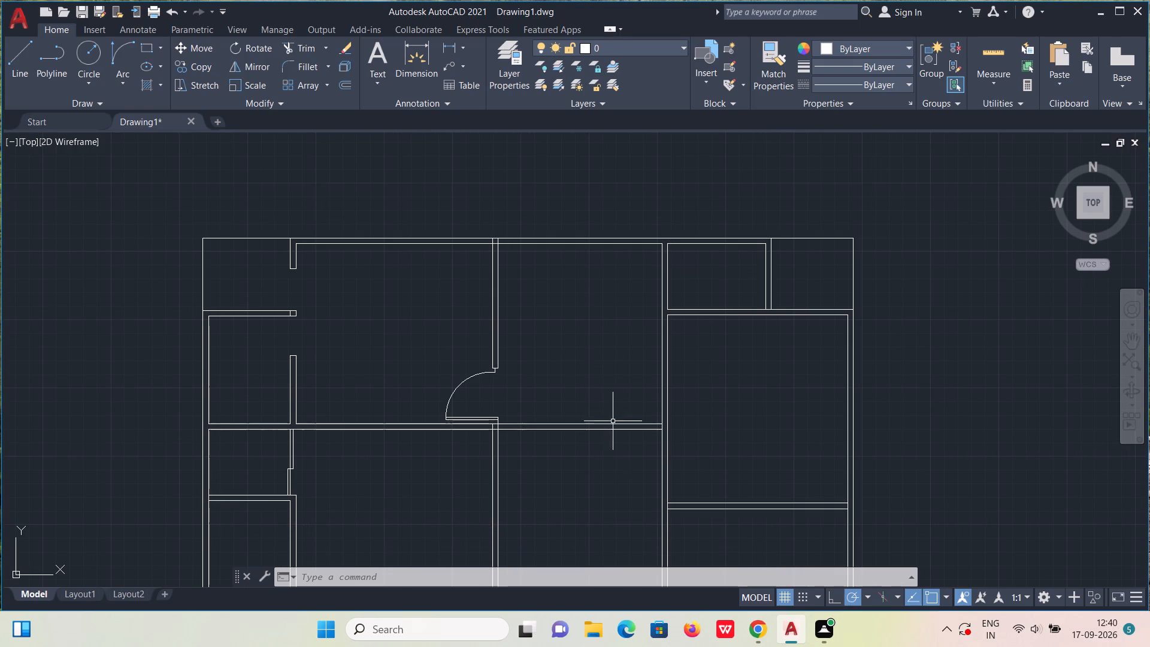
{"action": "middle_click_drag", "start_coordinate": [571, 370], "coordinate": [592, 303]}
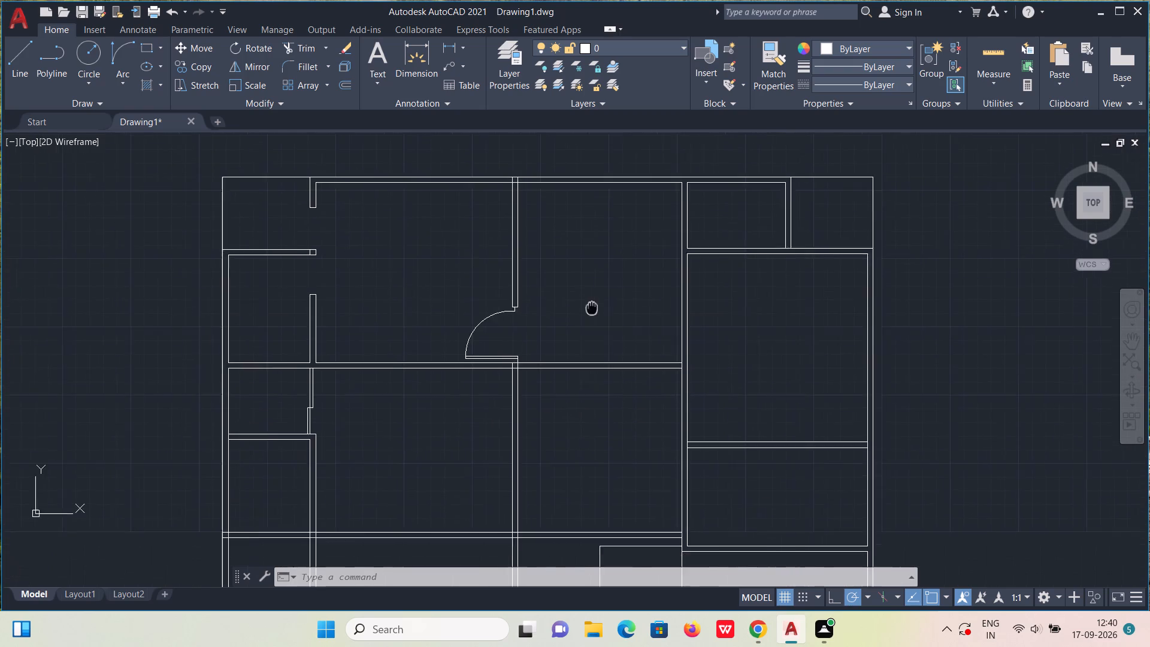
{"action": "middle_click_drag", "start_coordinate": [592, 303], "coordinate": [598, 274]}
{"action": "left_click", "coordinate": [998, 59]}
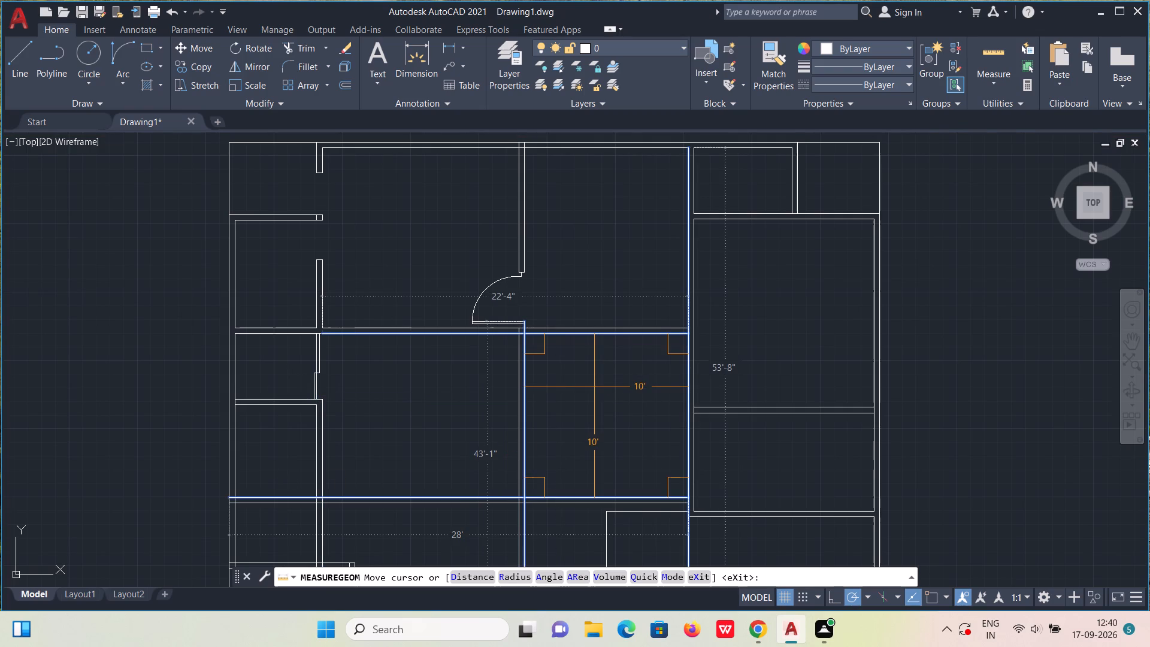
{"action": "key", "text": "Escape"}
Draw a line across the horizontal wall's thickness at the vertical wall's right line.
{"action": "scroll", "coordinate": [596, 338], "scroll_direction": "up", "scroll_amount": 2}
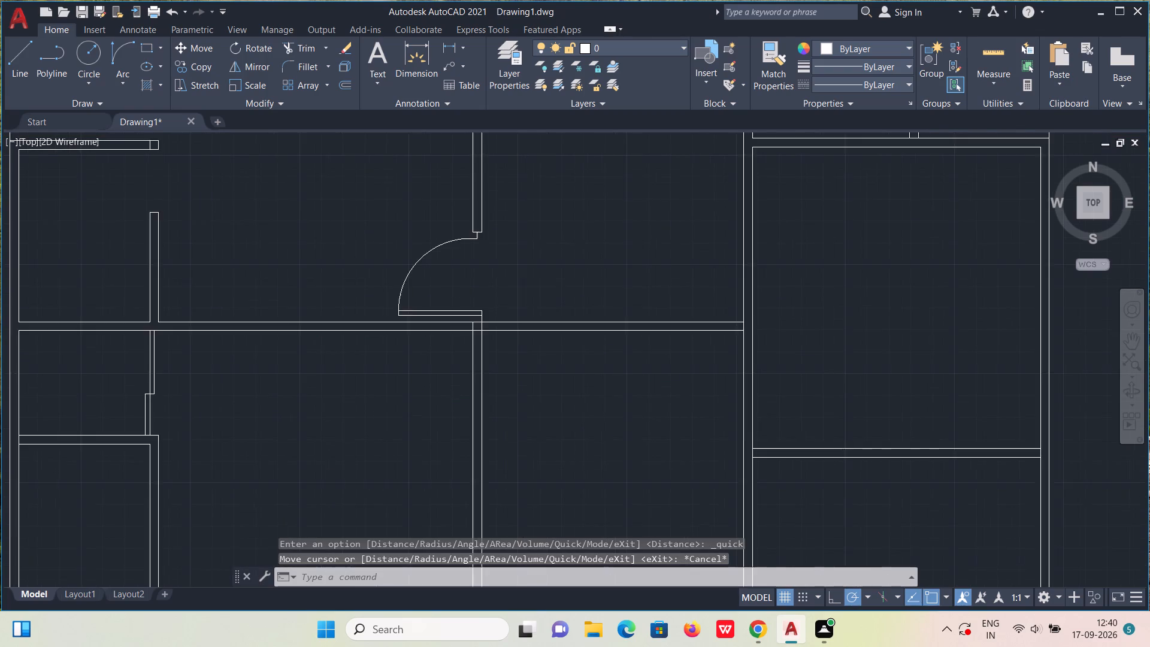
{"action": "key", "text": "l"}
{"action": "key", "text": "Return"}
{"action": "scroll", "coordinate": [417, 312], "scroll_direction": "up", "scroll_amount": 2}
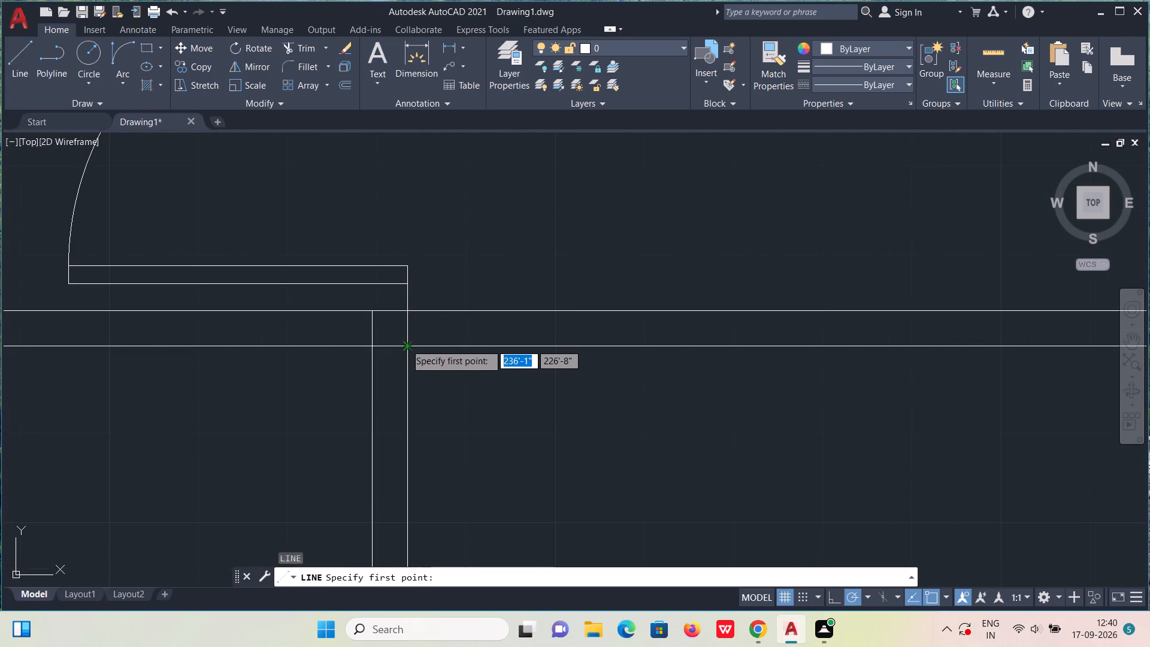
{"action": "left_click", "coordinate": [408, 349]}
{"action": "left_click", "coordinate": [408, 312]}
{"action": "key", "text": "Escape"}
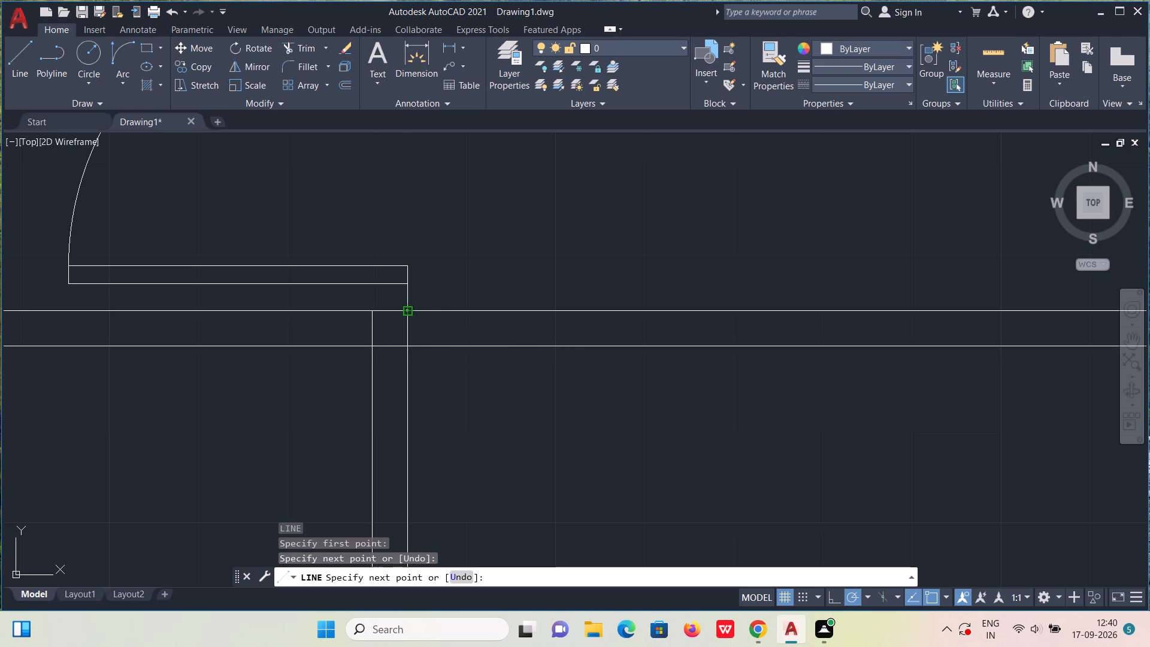
Move the short line across the horizontal wall 2'5" to the right along the wall.
{"action": "left_click", "coordinate": [407, 333]}
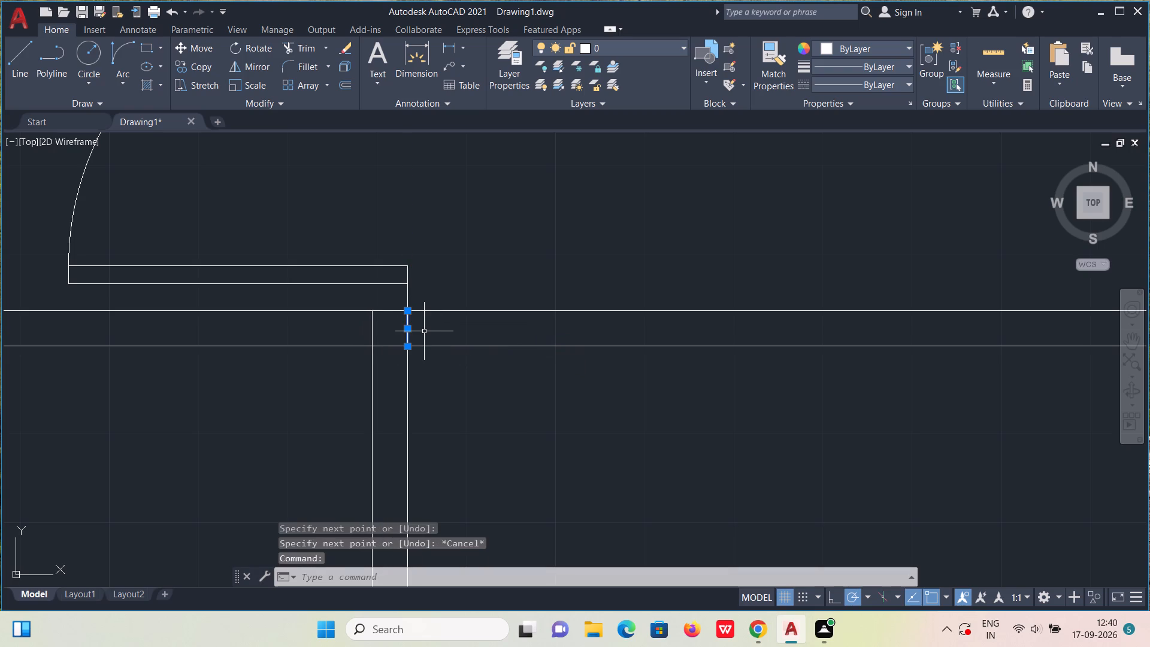
{"action": "key", "text": "m"}
{"action": "key", "text": "Return"}
{"action": "left_click", "coordinate": [408, 331]}
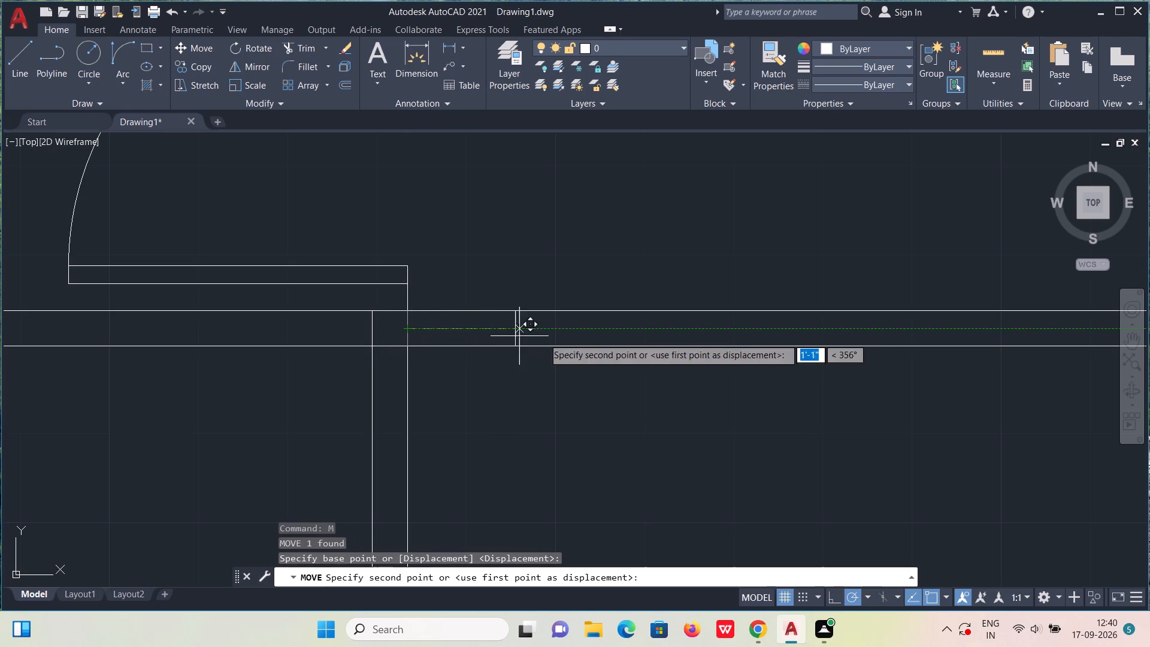
{"action": "type", "text": "2'"}
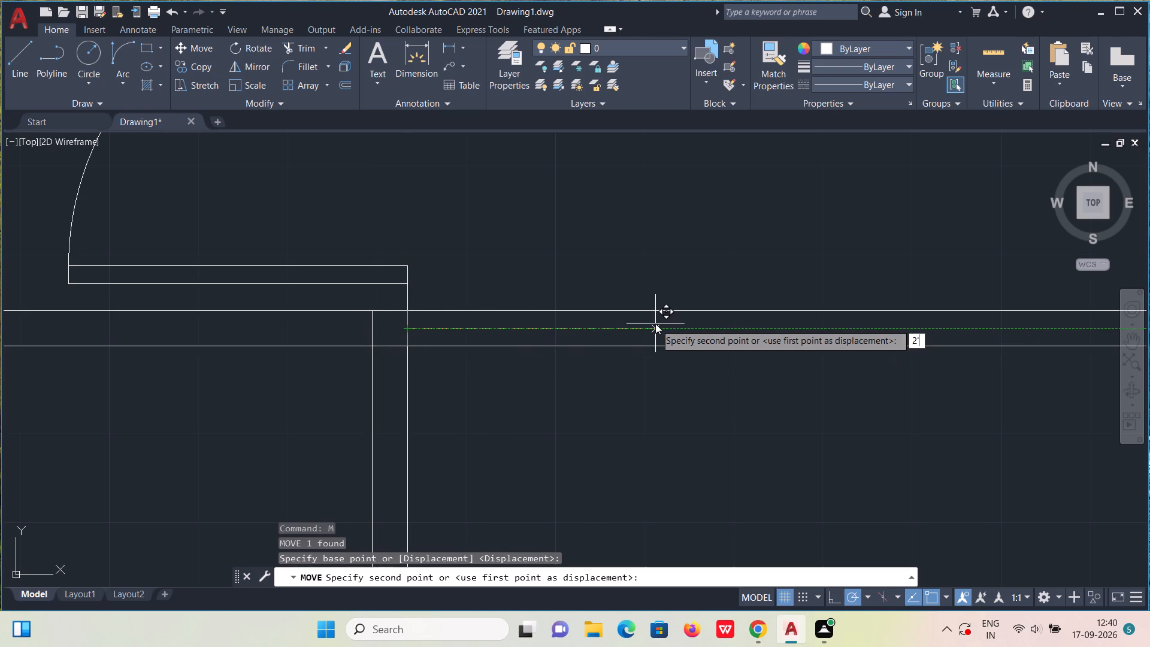
{"action": "type", "text": "5\""}
{"action": "key", "text": "Return"}
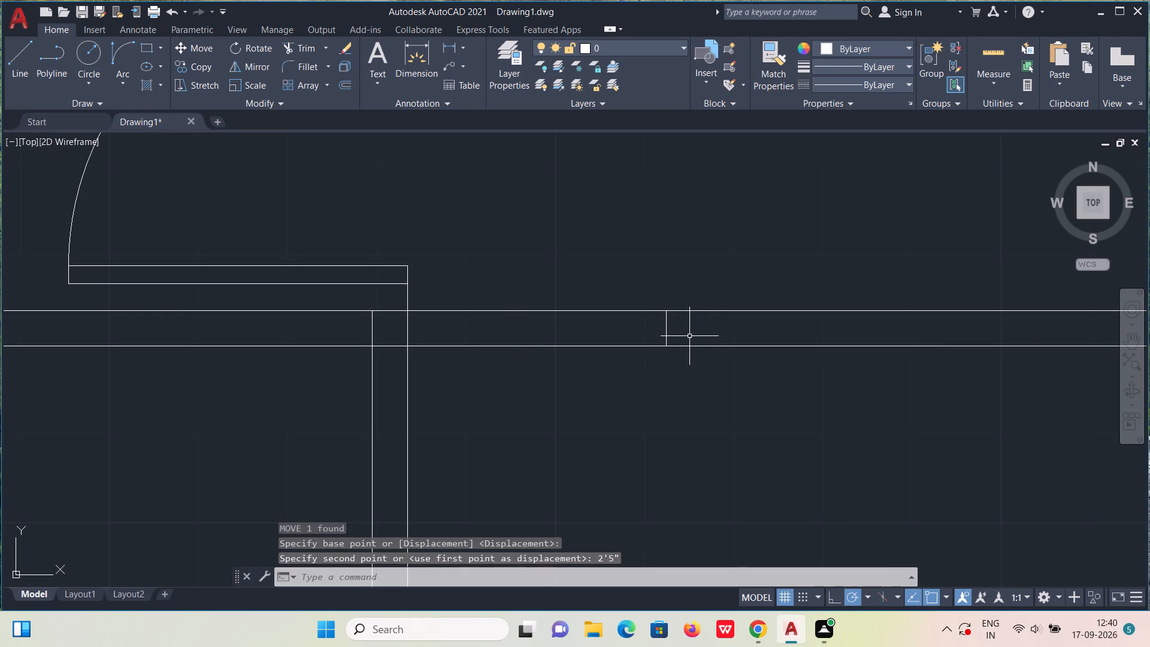
{"action": "scroll", "coordinate": [689, 336], "scroll_direction": "down", "scroll_amount": 3}
{"action": "middle_click_drag", "start_coordinate": [763, 358], "coordinate": [669, 367]}
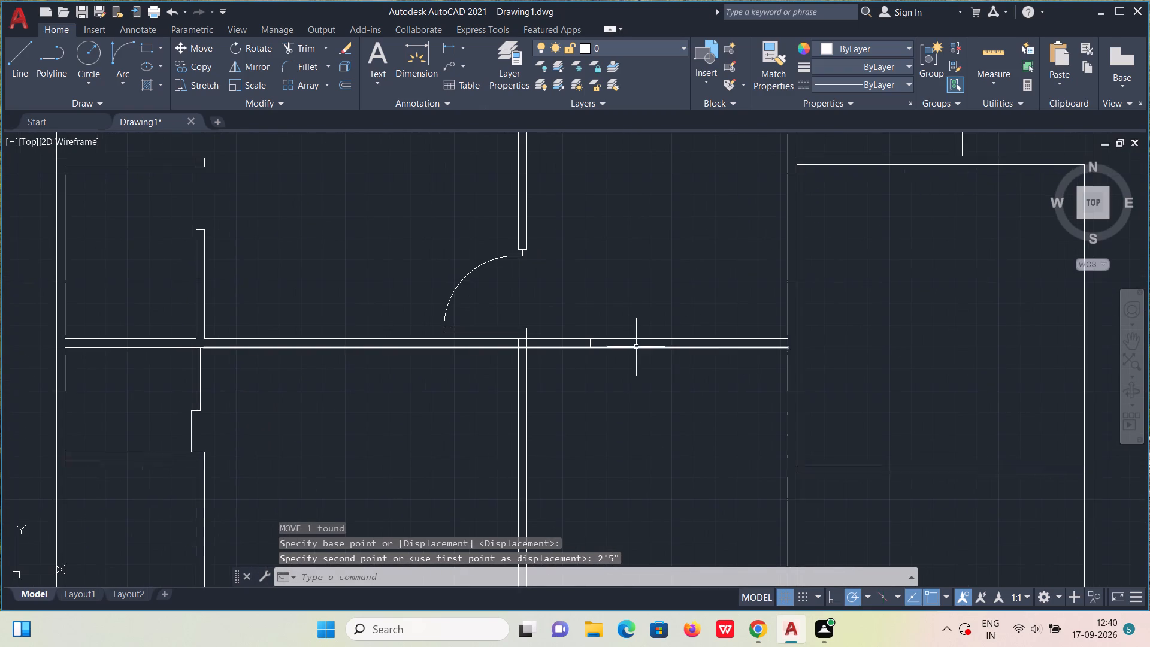
Draw a line across the horizontal wall's thickness at its right end, where it meets the long vertical wall.
{"action": "scroll", "coordinate": [636, 346], "scroll_direction": "up", "scroll_amount": 2}
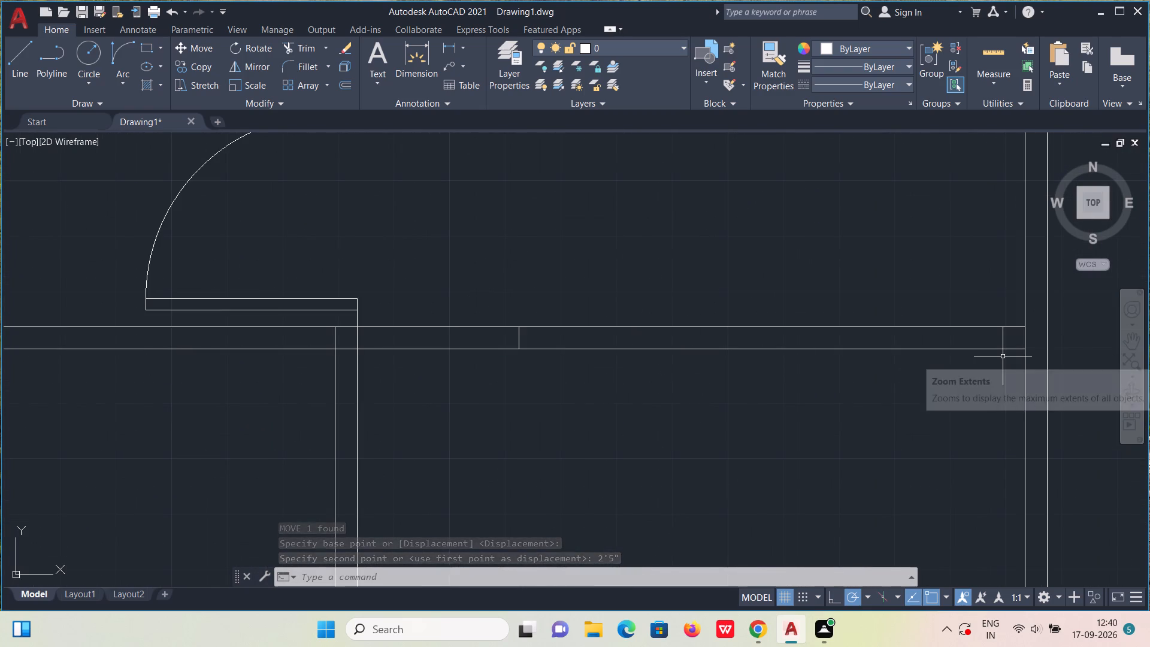
{"action": "key", "text": "l"}
{"action": "key", "text": "Return"}
{"action": "left_click", "coordinate": [1026, 352]}
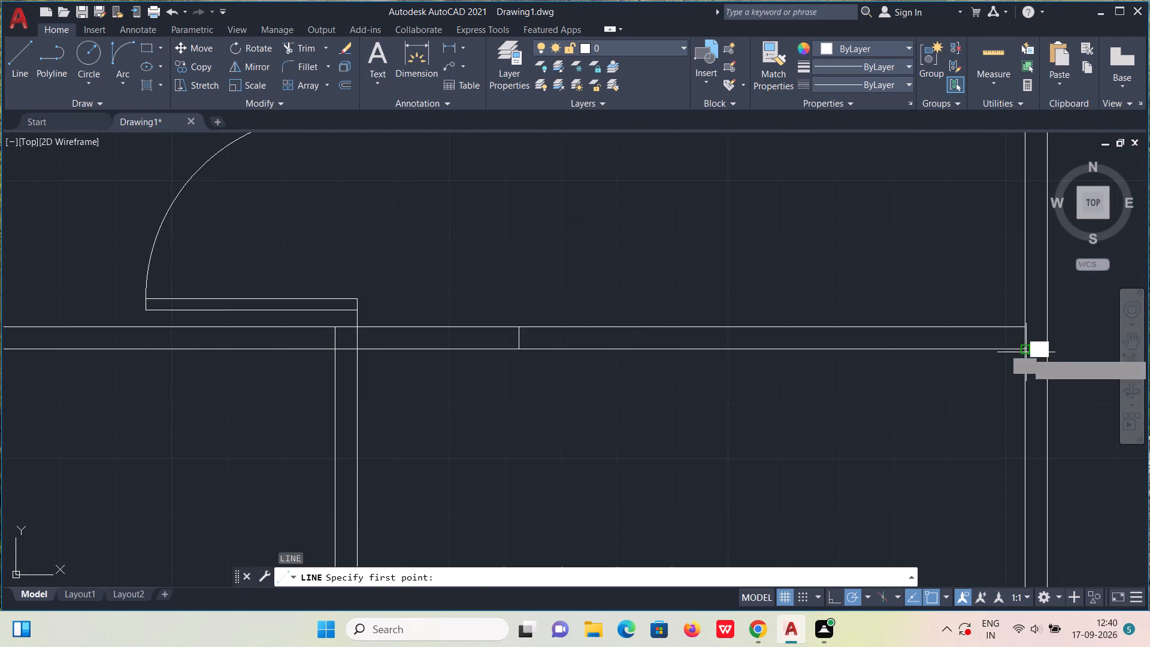
{"action": "left_click", "coordinate": [1022, 330]}
{"action": "key", "text": "Escape"}
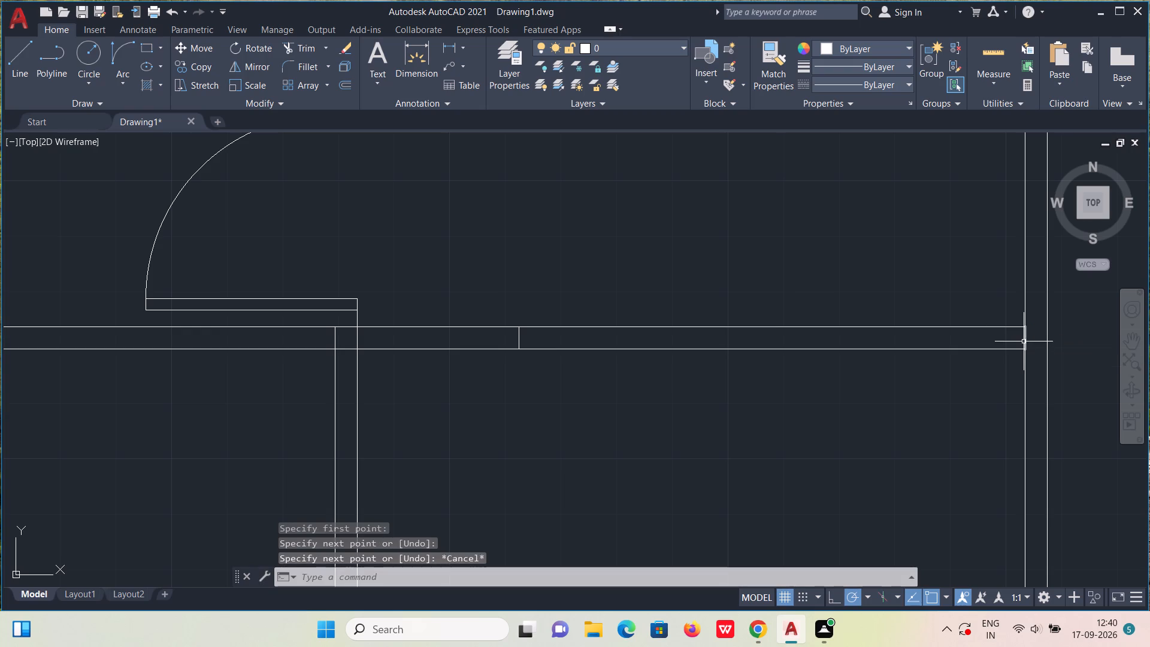
Move the short line at the horizontal wall's right end 2'5" to the left along the wall.
{"action": "left_click", "coordinate": [1024, 341]}
{"action": "key", "text": "m"}
{"action": "key", "text": "Return"}
{"action": "left_click", "coordinate": [1024, 341]}
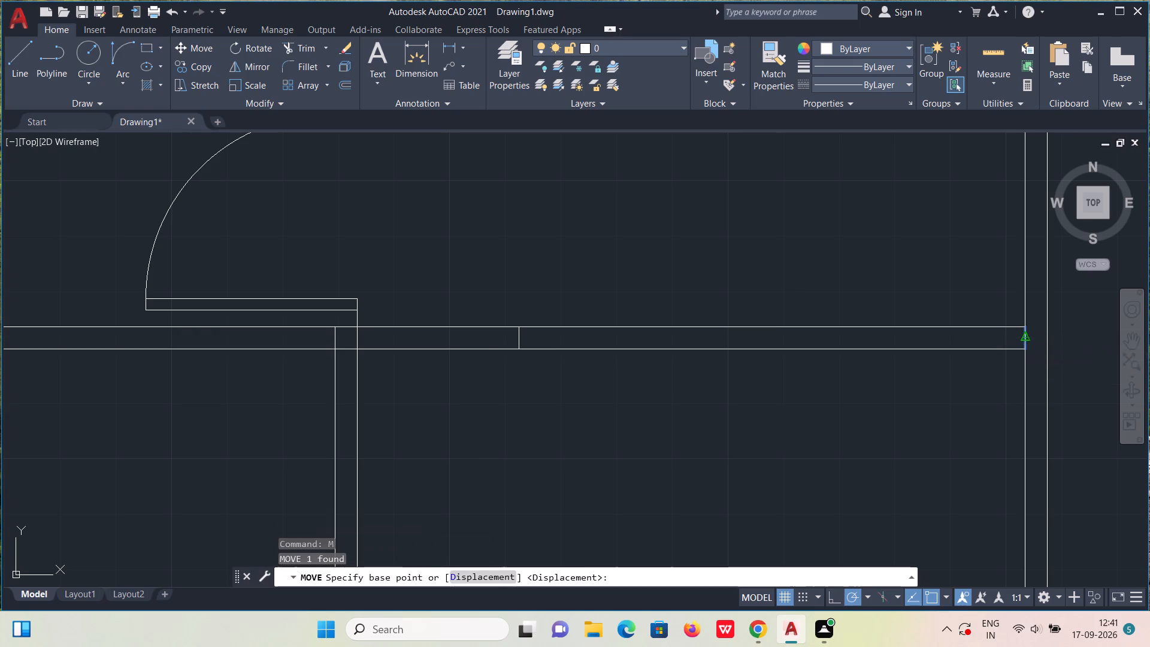
{"action": "type", "text": "2'5\""}
{"action": "key", "text": "Return"}
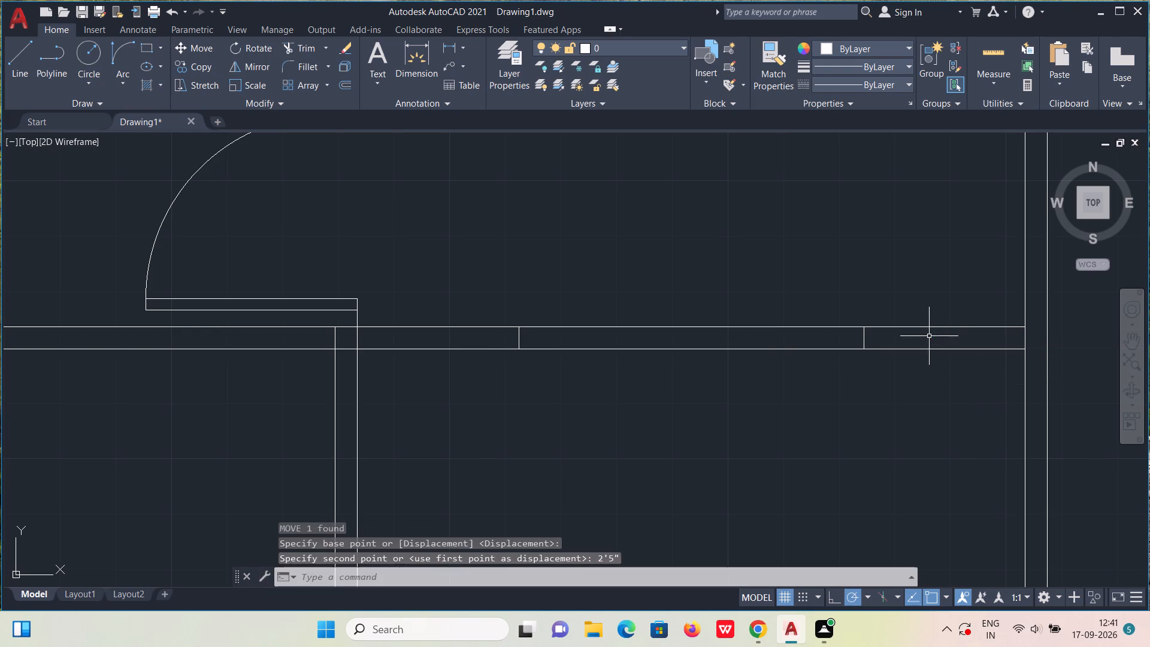
Trim both horizontal wall lines between the two short cross lines to make the opening.
{"action": "scroll", "coordinate": [877, 366], "scroll_direction": "down", "scroll_amount": 3}
{"action": "scroll", "coordinate": [741, 291], "scroll_direction": "up", "scroll_amount": 2}
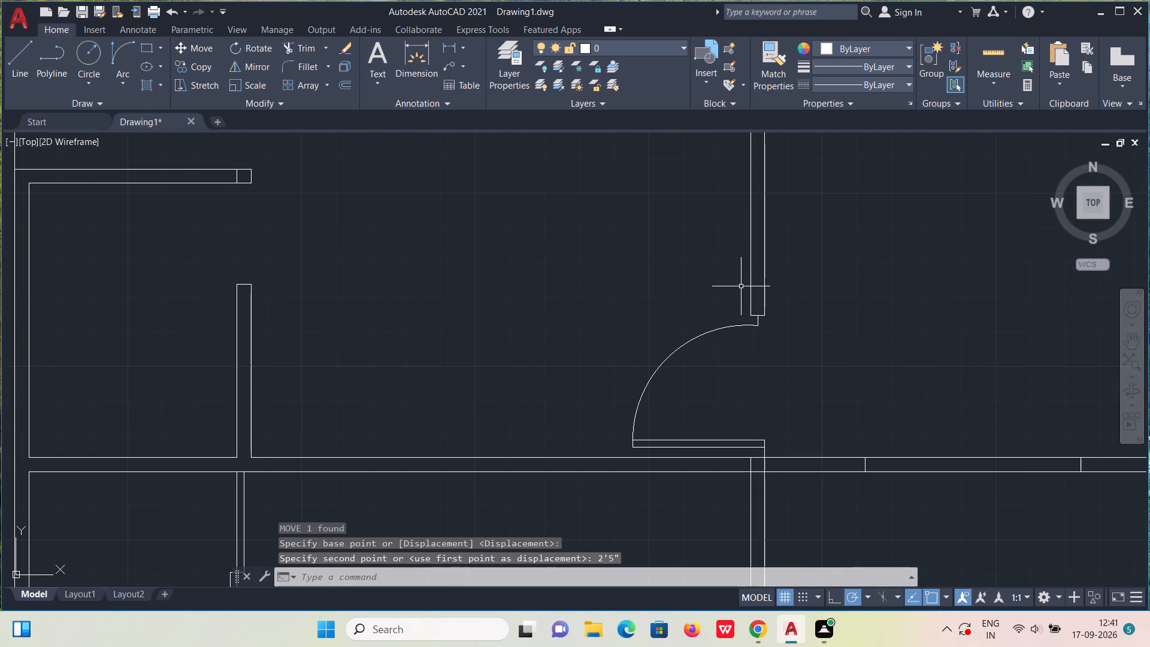
{"action": "left_click", "coordinate": [299, 49]}
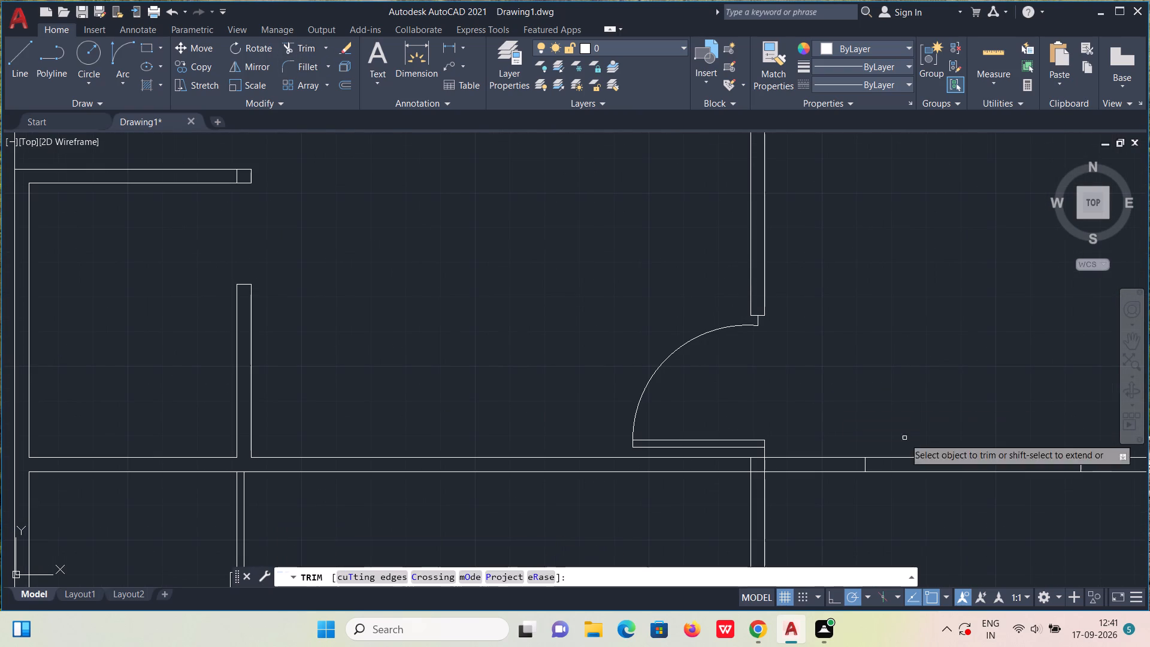
{"action": "left_click_drag", "start_coordinate": [953, 442], "coordinate": [960, 486]}
{"action": "scroll", "coordinate": [957, 480], "scroll_direction": "down", "scroll_amount": 2}
{"action": "middle_click_drag", "start_coordinate": [898, 433], "coordinate": [423, 308]}
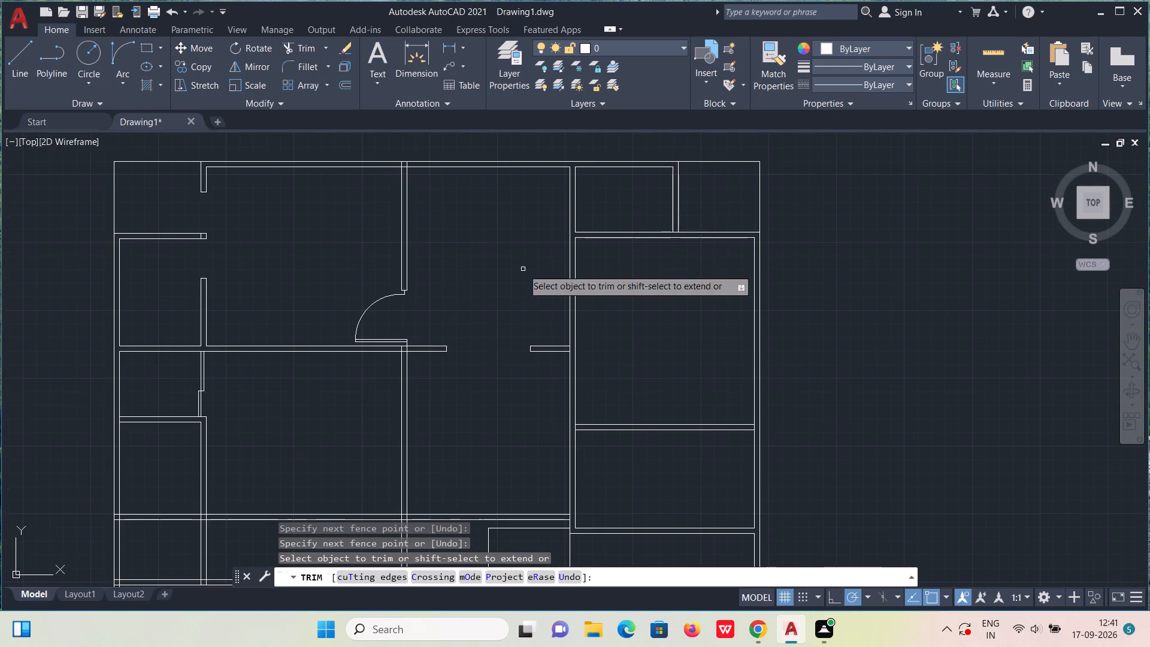
{"action": "middle_click_drag", "start_coordinate": [529, 259], "coordinate": [525, 337]}
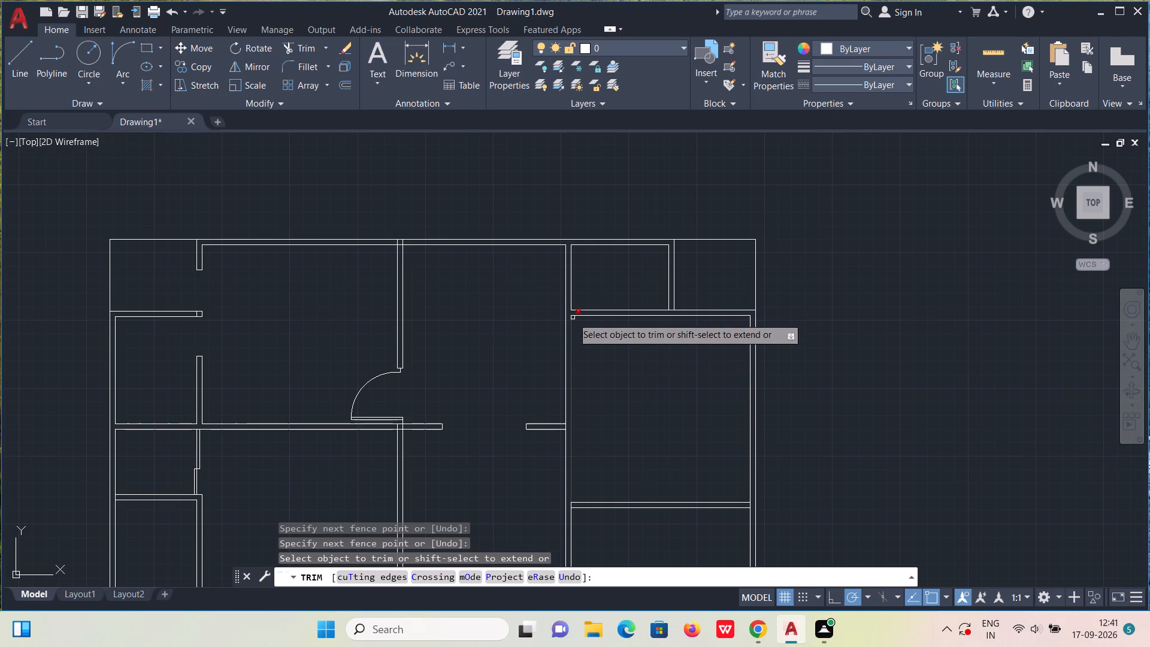
{"action": "key", "text": "Escape"}
Draw a line across the vertical wall's thickness at the top-left inner corner of the small upper-right room.
{"action": "middle_click_drag", "start_coordinate": [571, 301], "coordinate": [565, 348]}
{"action": "scroll", "coordinate": [565, 348], "scroll_direction": "up", "scroll_amount": 3}
{"action": "scroll", "coordinate": [557, 281], "scroll_direction": "down", "scroll_amount": 2}
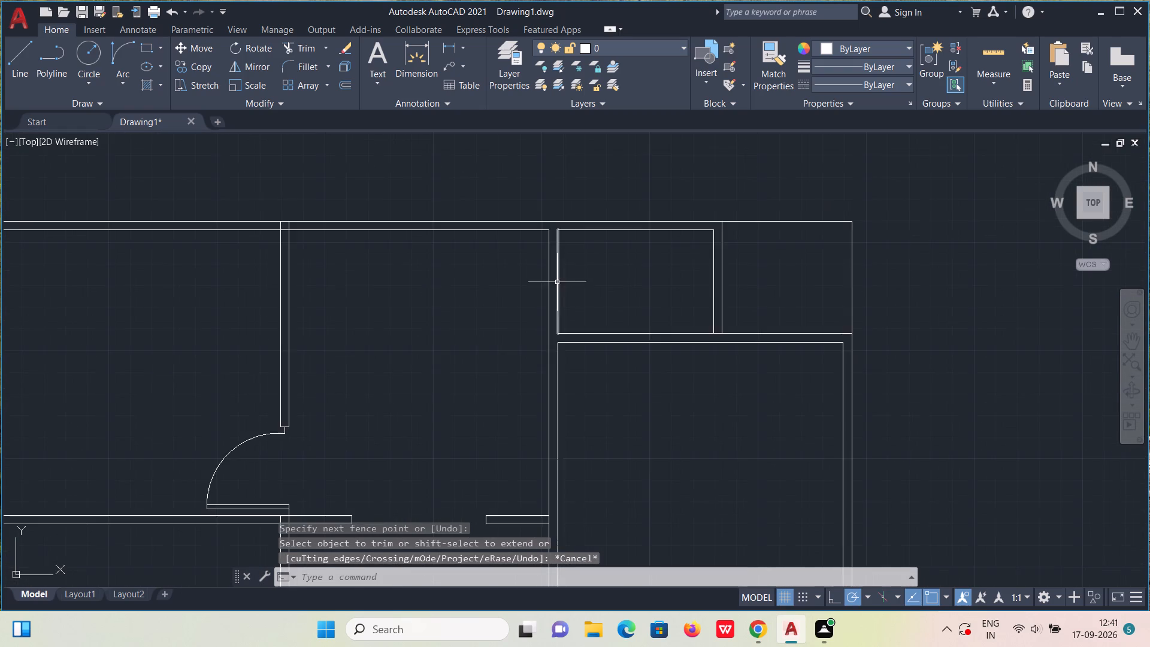
{"action": "scroll", "coordinate": [557, 282], "scroll_direction": "up", "scroll_amount": 1}
{"action": "key", "text": "l"}
{"action": "key", "text": "Return"}
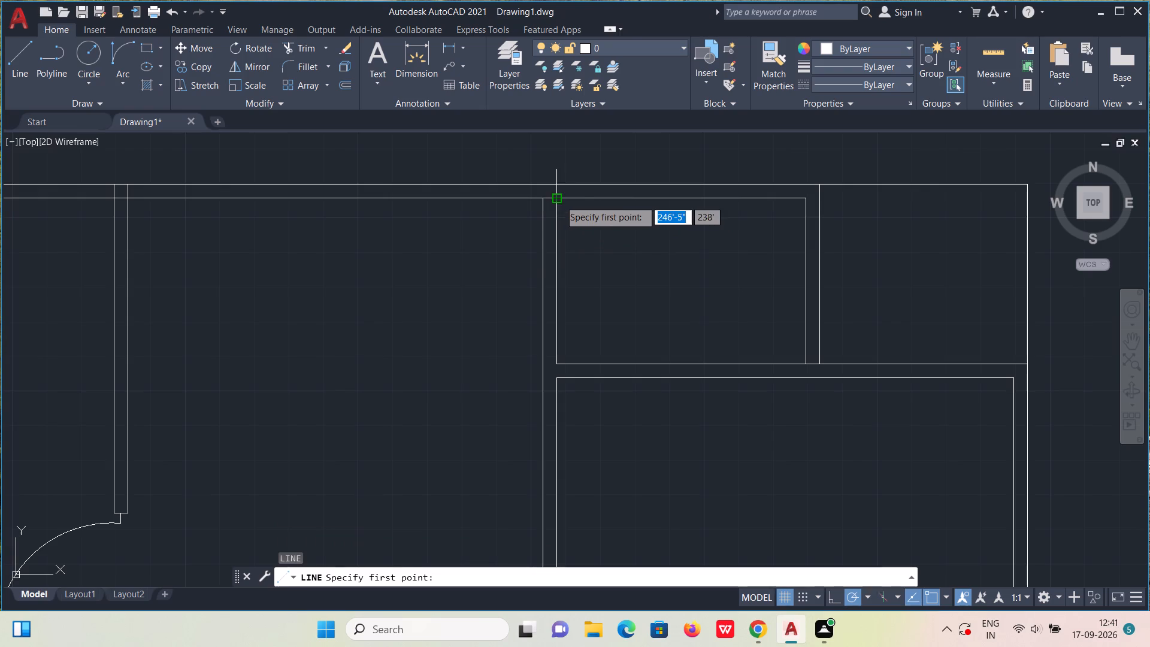
{"action": "left_click", "coordinate": [559, 200]}
{"action": "left_click", "coordinate": [539, 199]}
{"action": "key", "text": "Escape"}
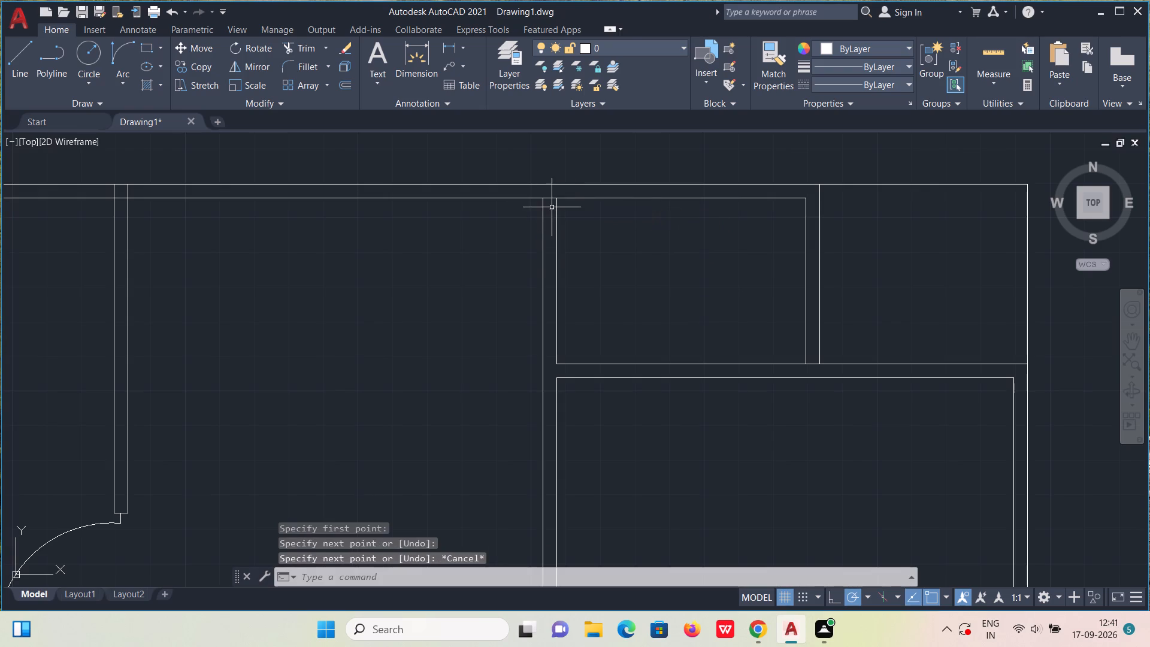
Move the short line across the vertical wall 2' down along the wall.
{"action": "left_click", "coordinate": [553, 198]}
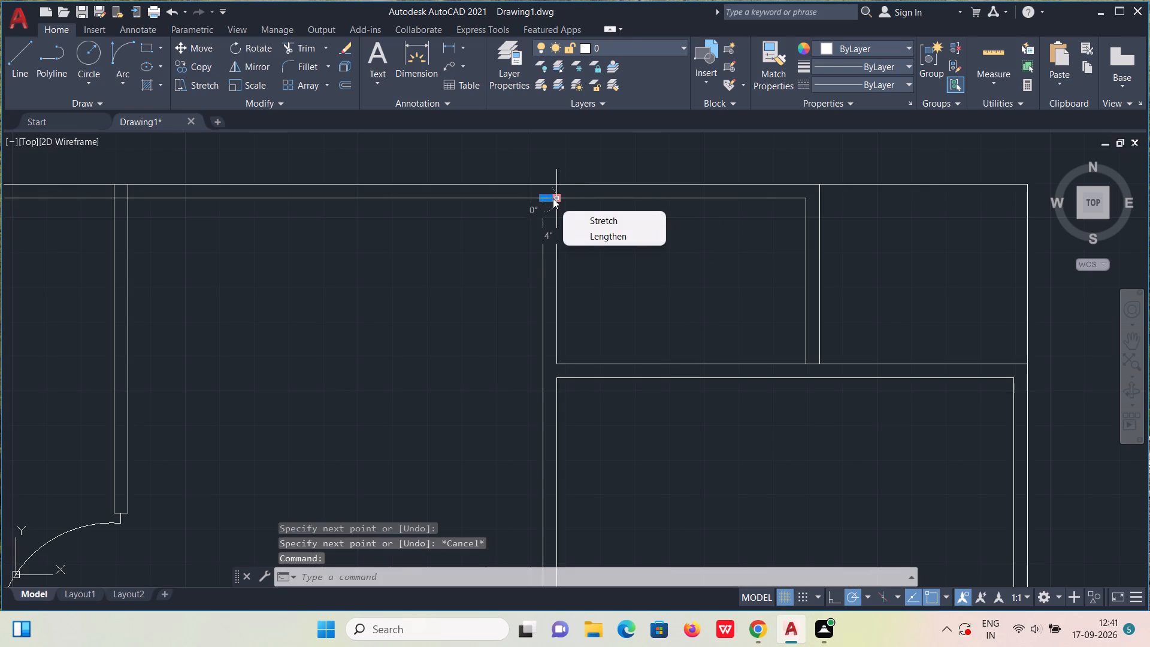
{"action": "key", "text": "m"}
{"action": "key", "text": "Return"}
{"action": "left_click", "coordinate": [553, 198]}
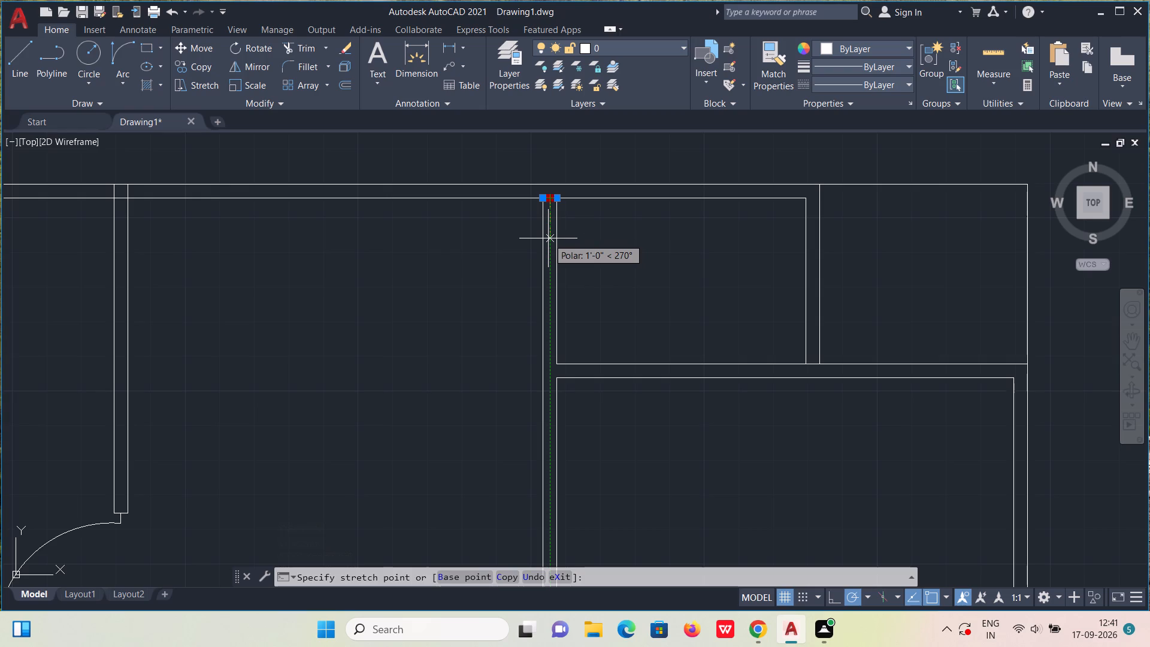
{"action": "type", "text": "2'"}
{"action": "key", "text": "Return"}
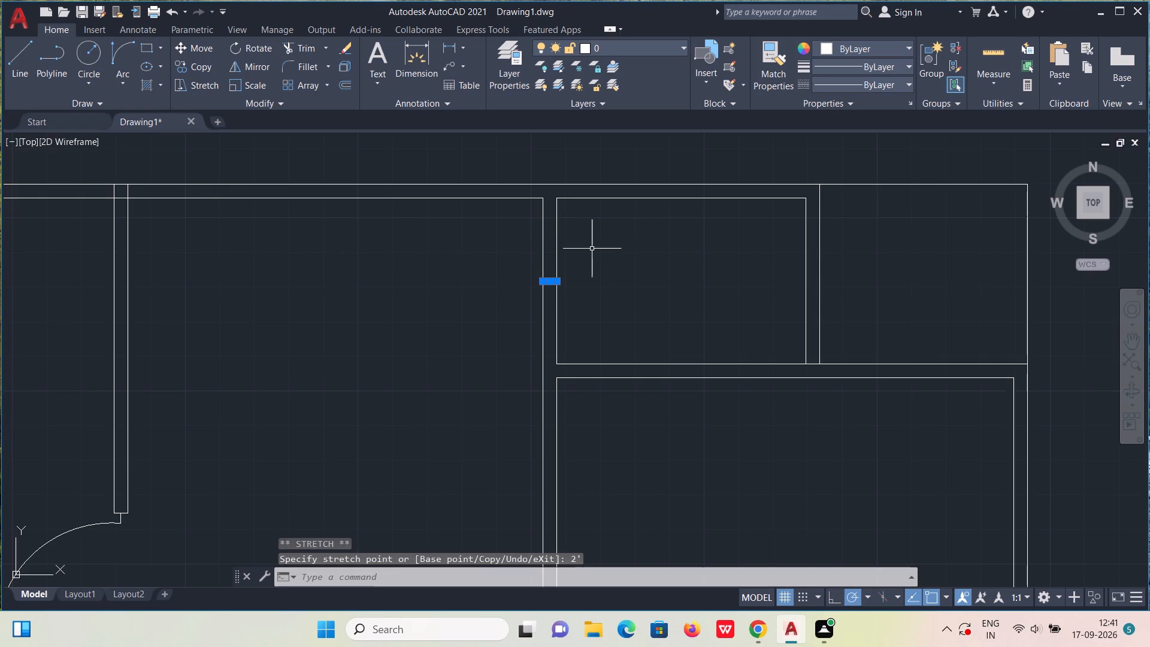
{"action": "key", "text": "Escape"}
Draw a line across the vertical wall's thickness at the small upper-right room's bottom-left inner corner.
{"action": "scroll", "coordinate": [555, 303], "scroll_direction": "up", "scroll_amount": 1}
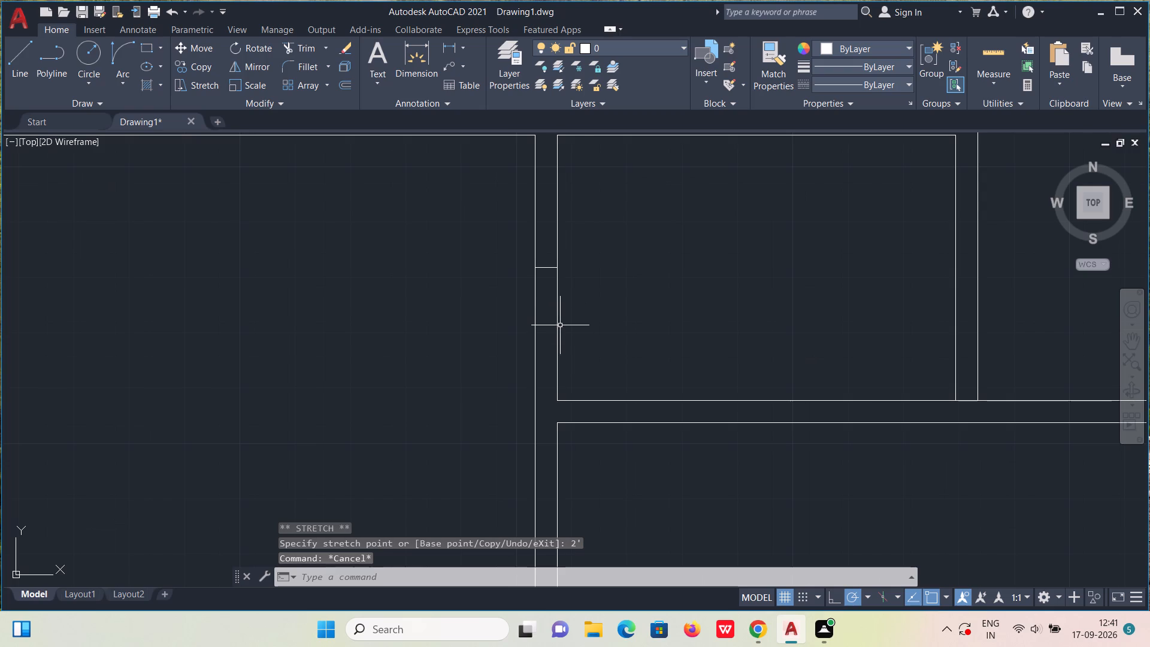
{"action": "key", "text": "l"}
{"action": "key", "text": "Return"}
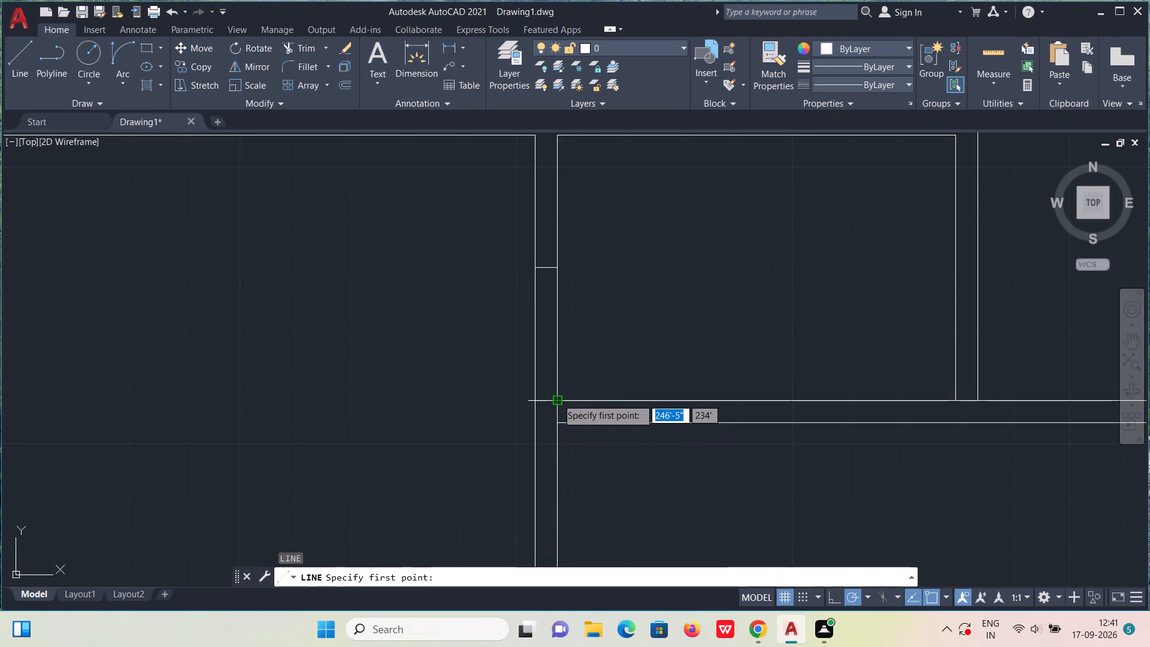
{"action": "left_click", "coordinate": [557, 398]}
{"action": "left_click", "coordinate": [531, 397]}
{"action": "key", "text": "Escape"}
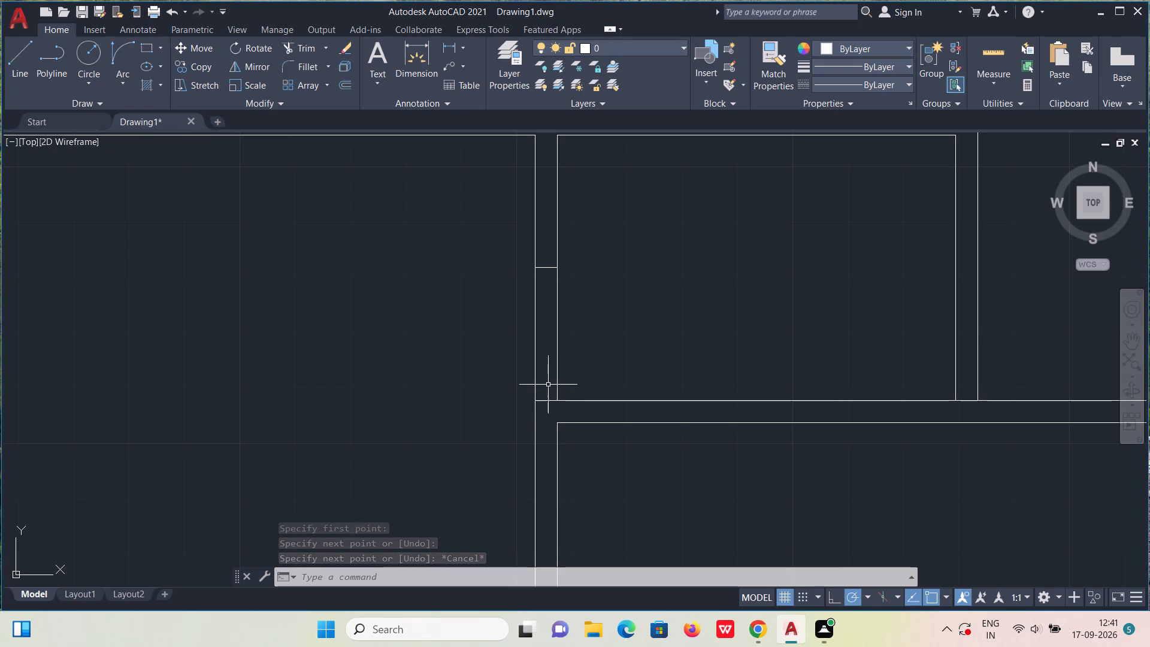
Draw the door from the lower cross line's midpoint: 3" up, 2' right, 2" up, back to the wall's left line, 2" down, across to its right line.
{"action": "key", "text": "l"}
{"action": "key", "text": "Return"}
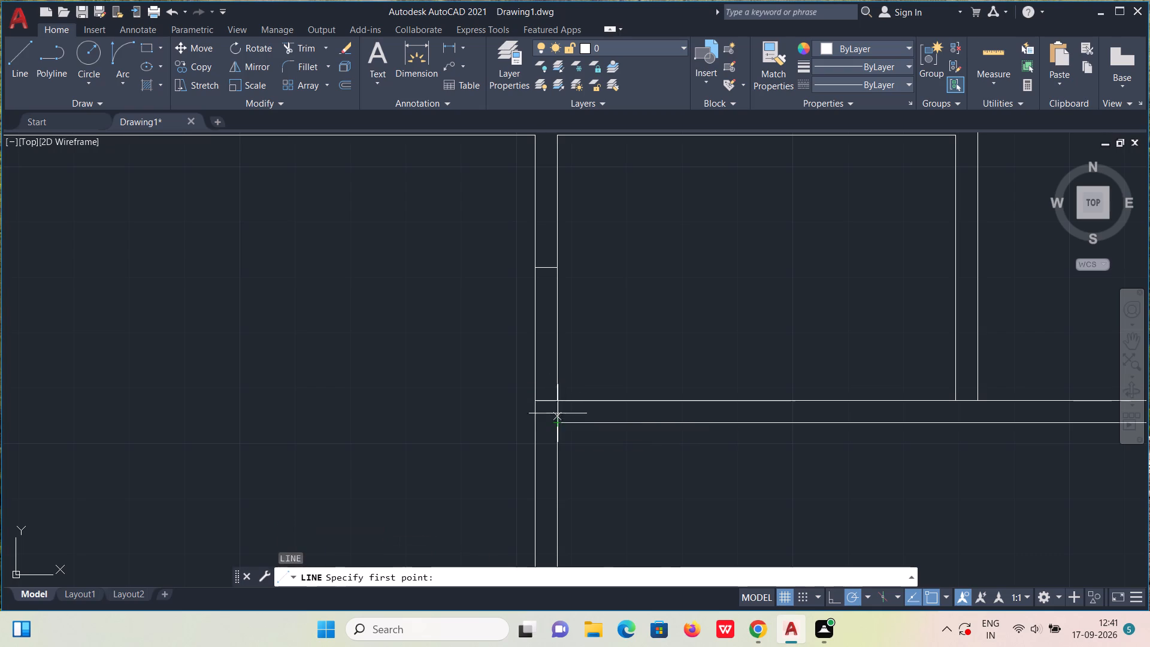
{"action": "left_click", "coordinate": [547, 401]}
{"action": "type", "text": "3\""}
{"action": "key", "text": "Return"}
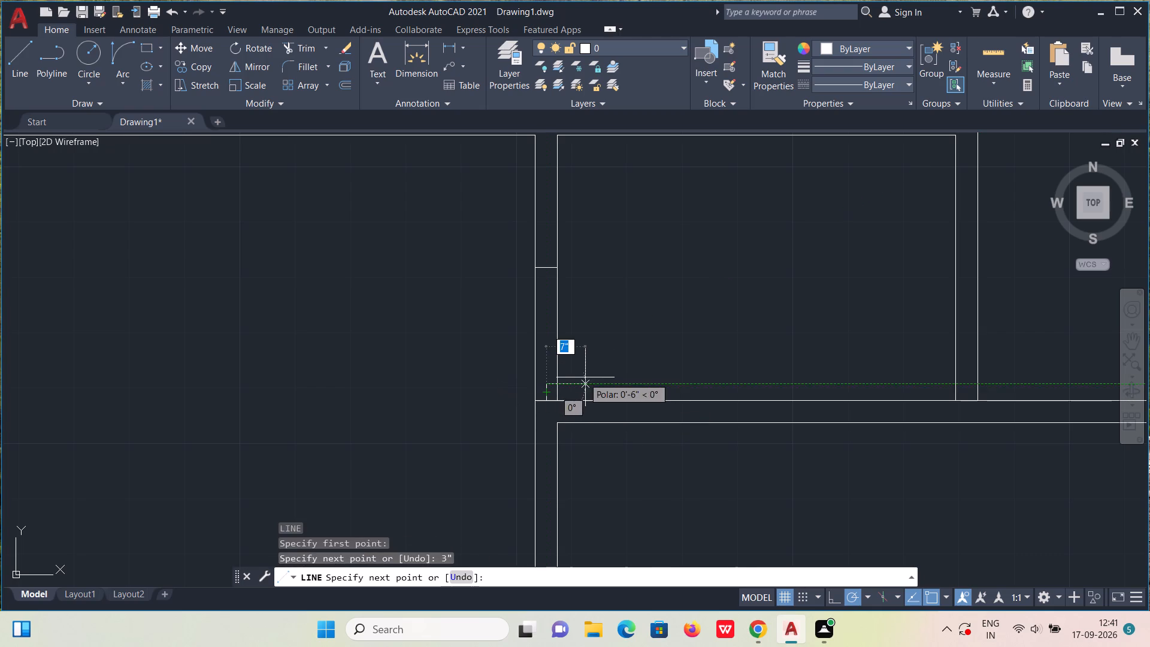
{"action": "type", "text": "2'"}
{"action": "key", "text": "Return"}
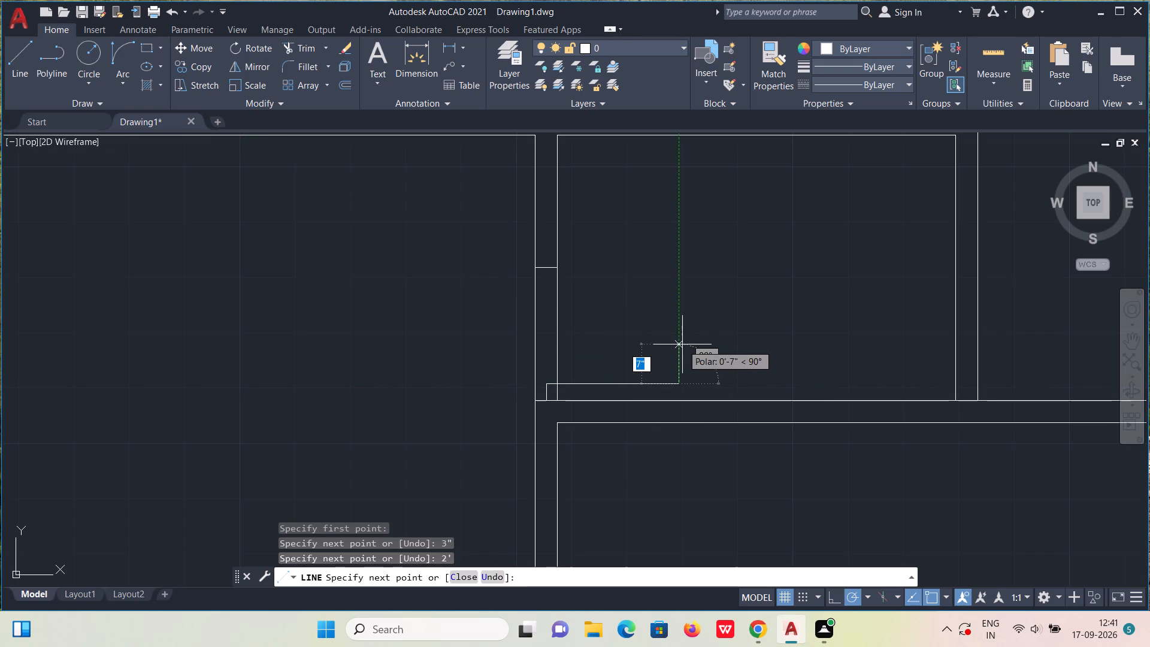
{"action": "type", "text": "2\""}
{"action": "key", "text": "Return"}
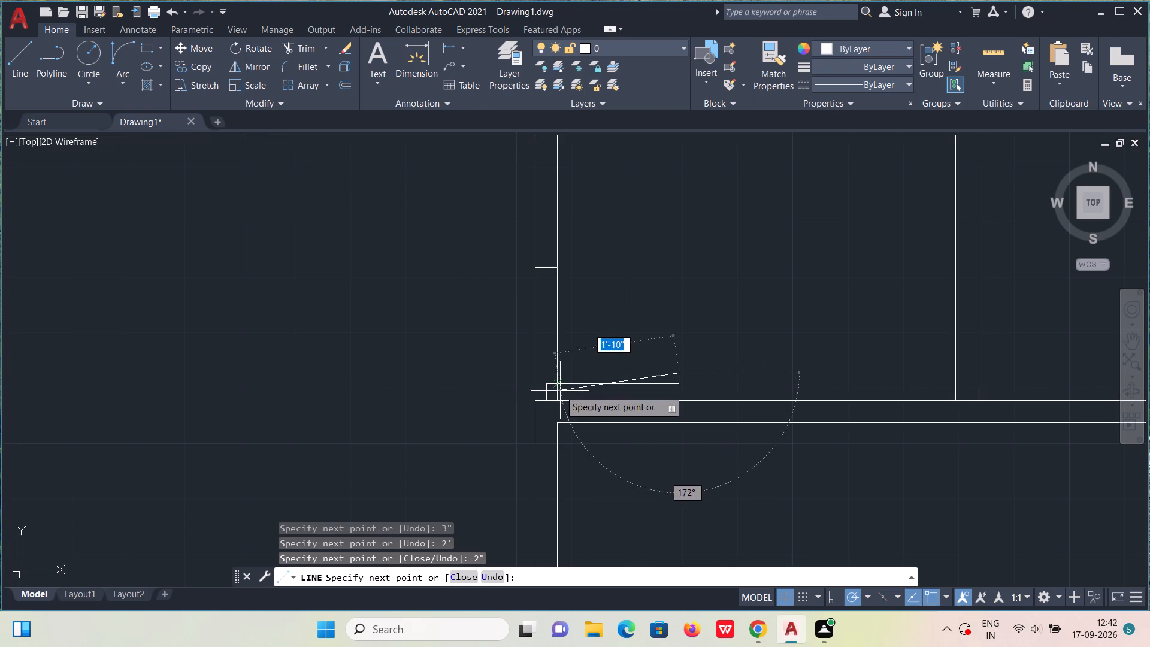
{"action": "left_click", "coordinate": [532, 373]}
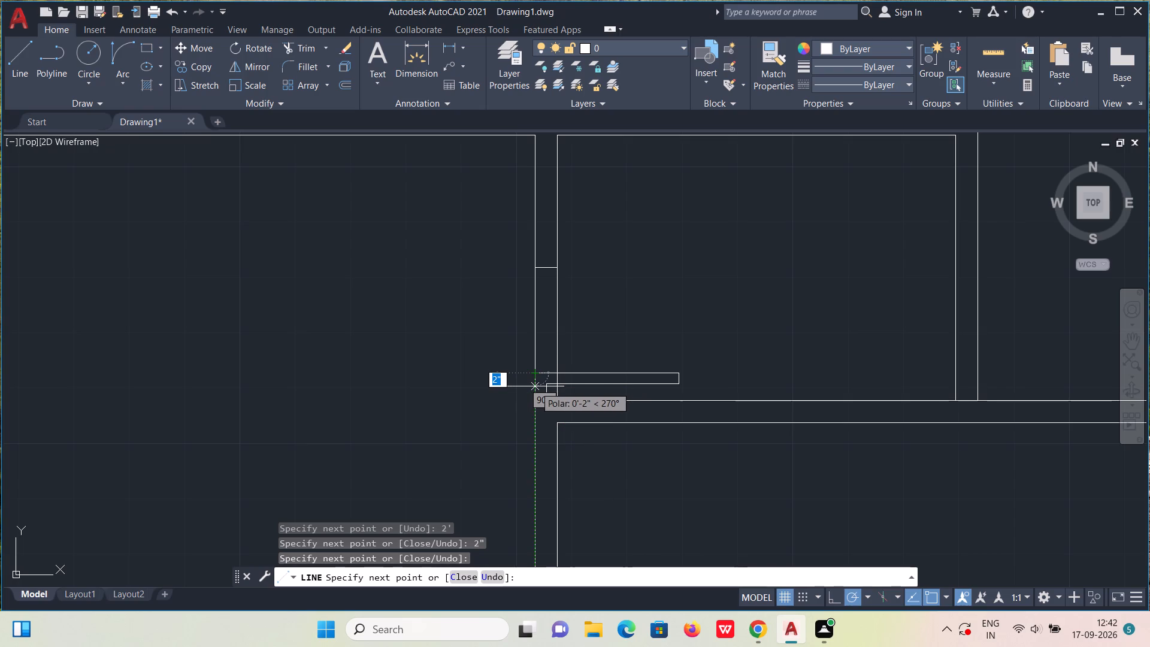
{"action": "type", "text": "2\""}
{"action": "key", "text": "Return"}
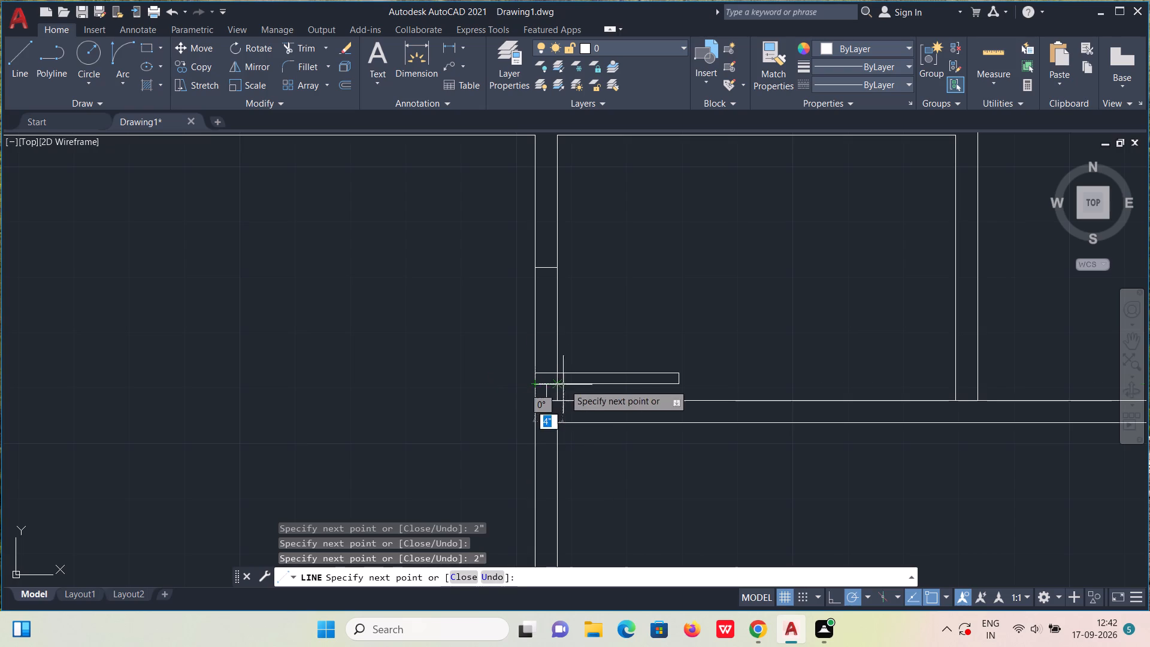
{"action": "left_click", "coordinate": [554, 385]}
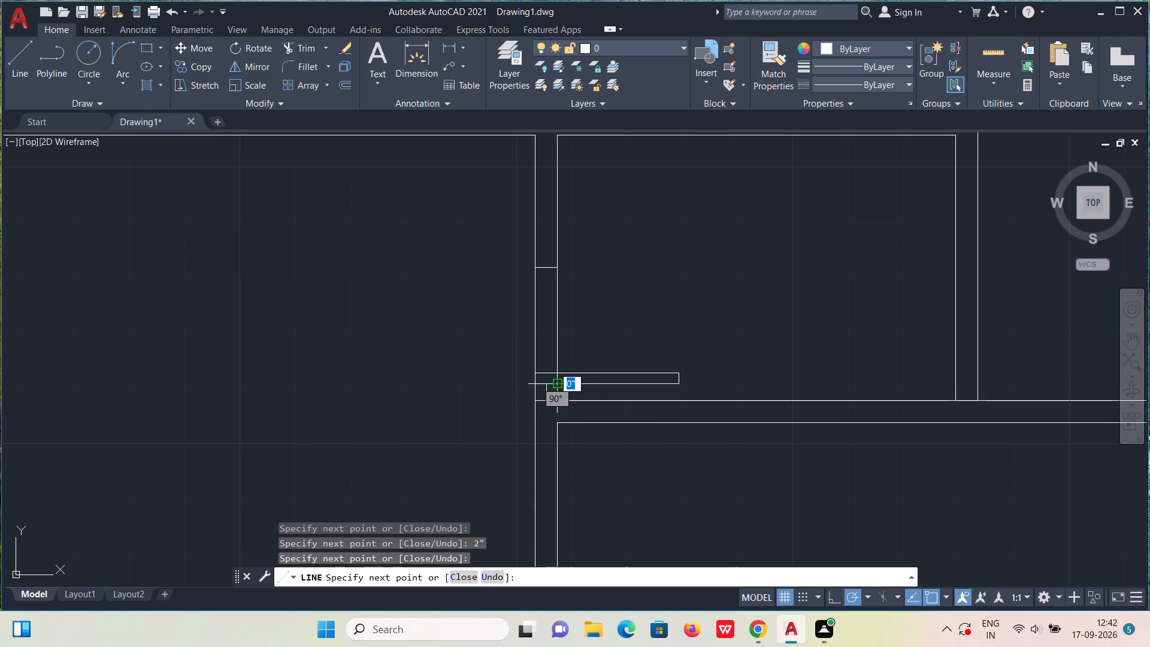
{"action": "key", "text": "Escape"}
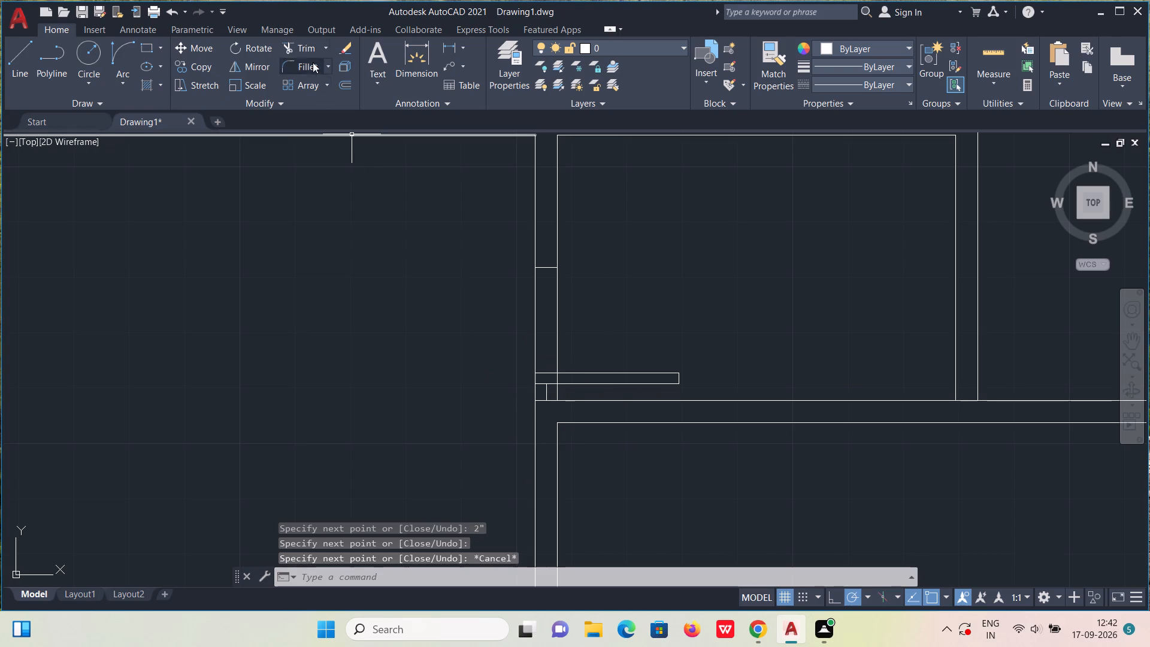
Trim the vertical wall lines between the upper cross line and door panel, plus the right wall line's pieces through and below the panel.
{"action": "left_click", "coordinate": [309, 52]}
{"action": "left_click_drag", "start_coordinate": [499, 305], "coordinate": [601, 294]}
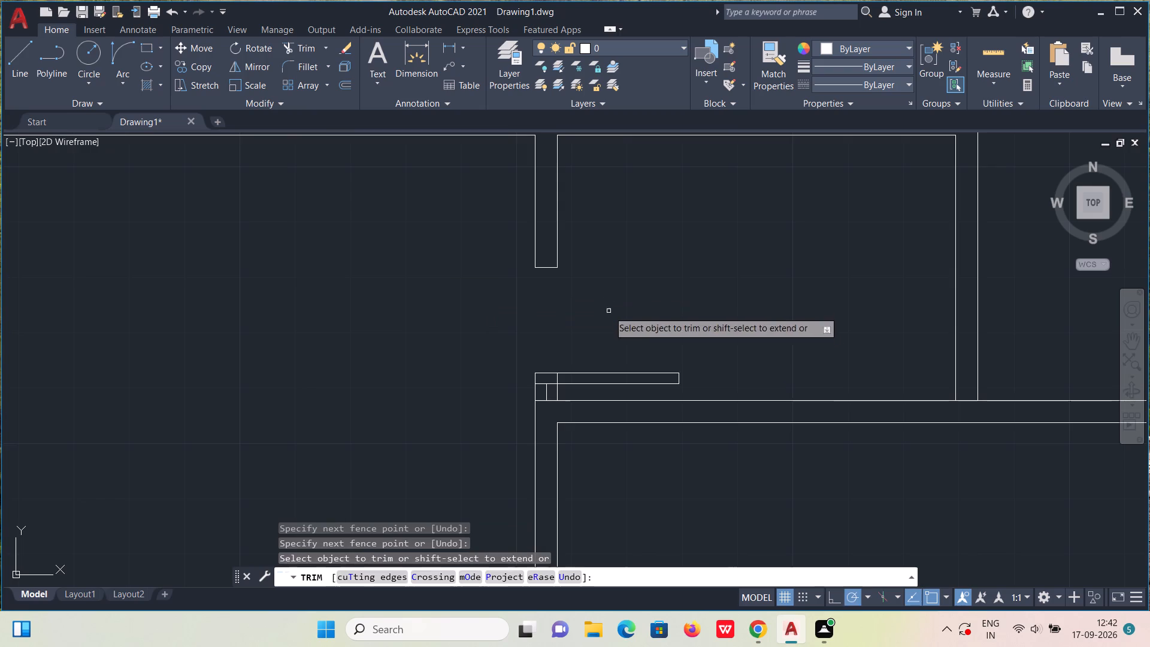
{"action": "left_click", "coordinate": [557, 394]}
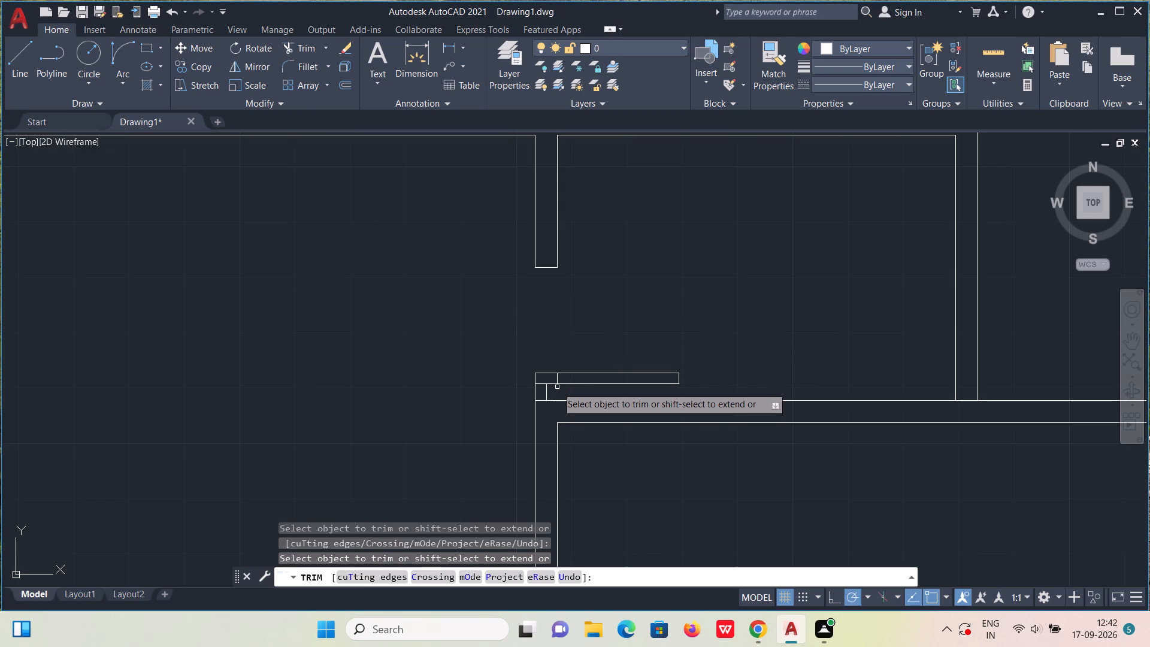
{"action": "left_click", "coordinate": [558, 381]}
{"action": "scroll", "coordinate": [559, 340], "scroll_direction": "up", "scroll_amount": 1}
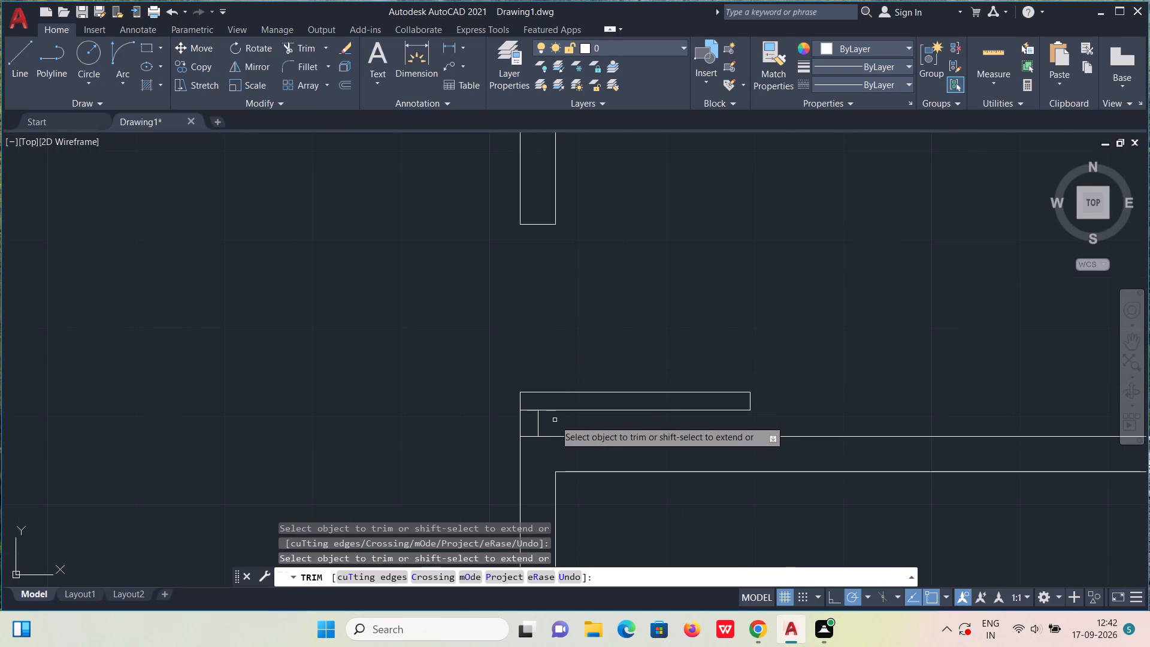
{"action": "key", "text": "l"}
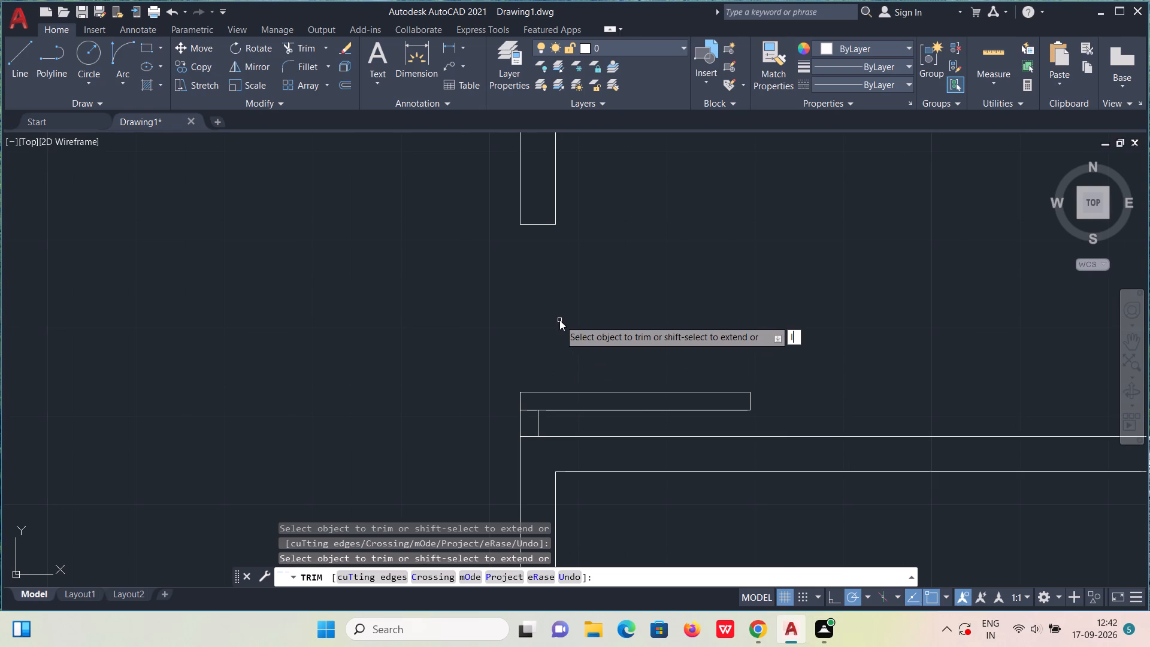
{"action": "key", "text": "Return"}
{"action": "key", "text": "Escape"}
Draw a 3" line downward from the midpoint of the upper cross line at the door opening.
{"action": "key", "text": "l"}
{"action": "key", "text": "Return"}
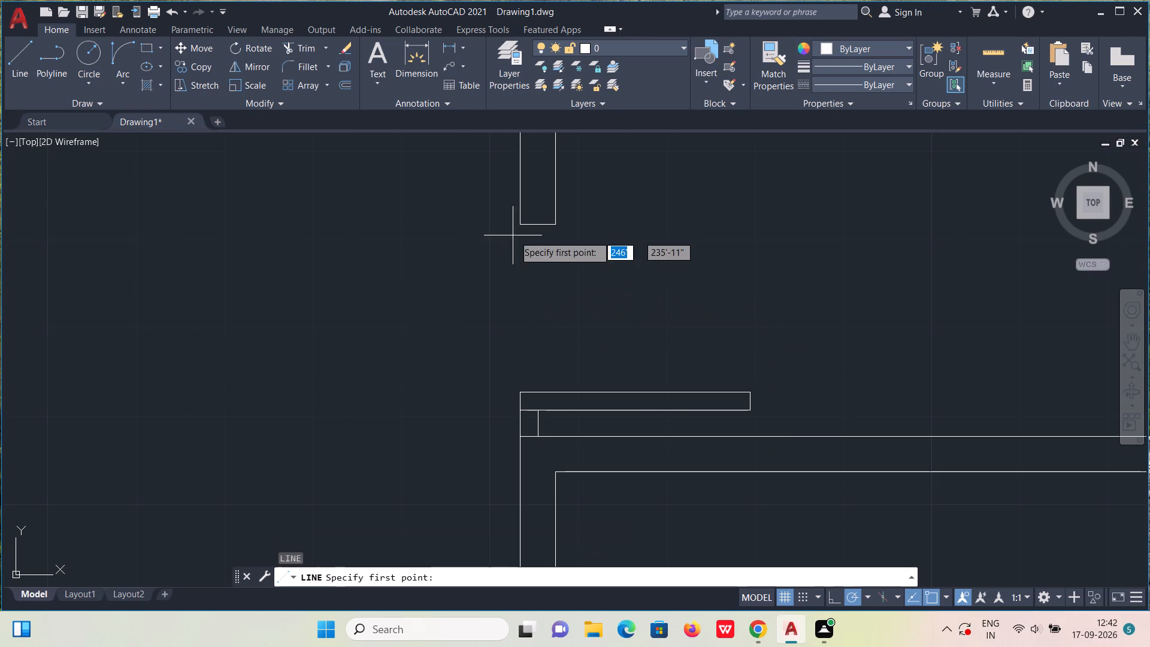
{"action": "left_click", "coordinate": [537, 223]}
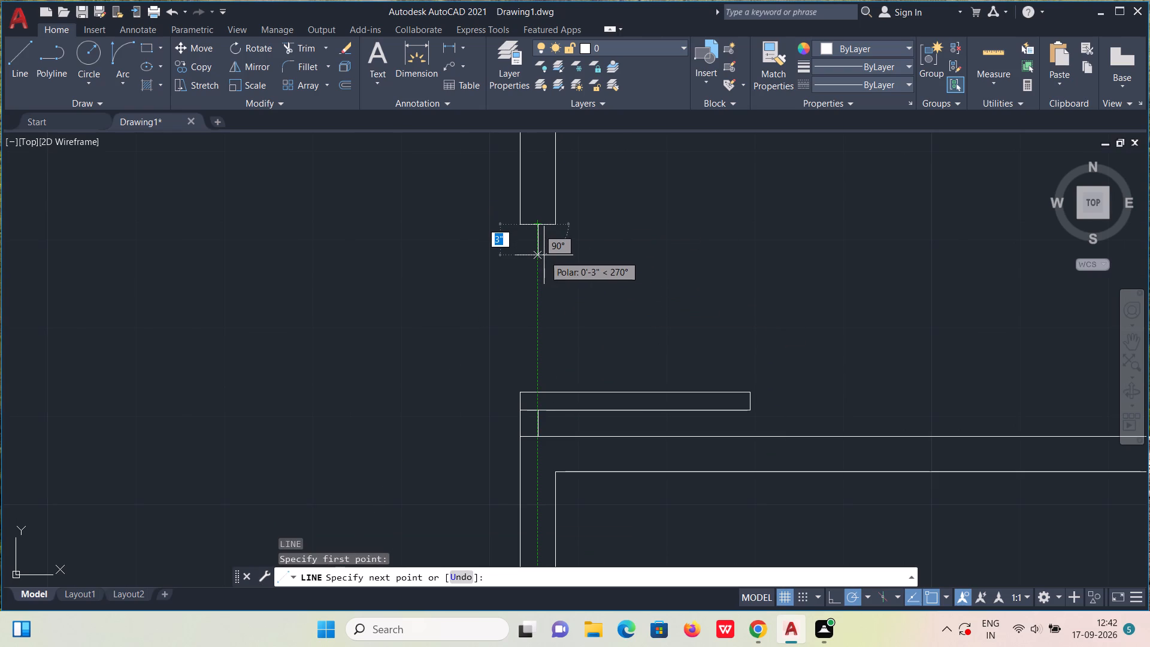
{"action": "type", "text": "3\""}
{"action": "key", "text": "Return"}
{"action": "key", "text": "Escape"}
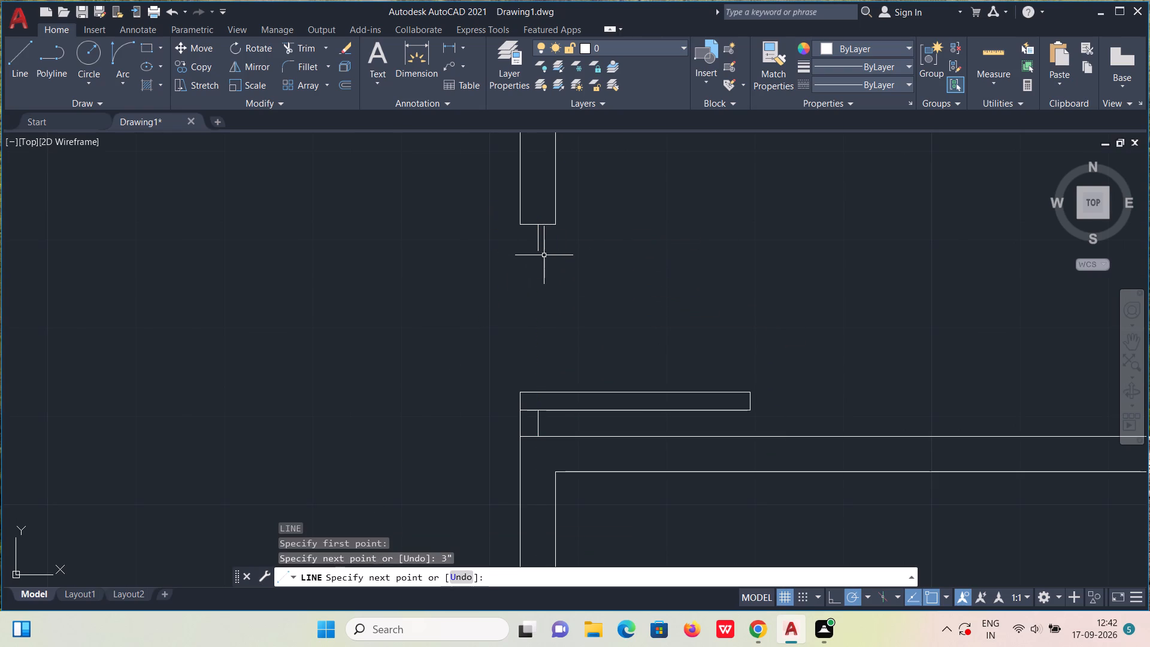
Draw the door swing arc from the 3" line's lower end to the panel's upper right corner, with a horizontal start tangent.
{"action": "left_click", "coordinate": [117, 47]}
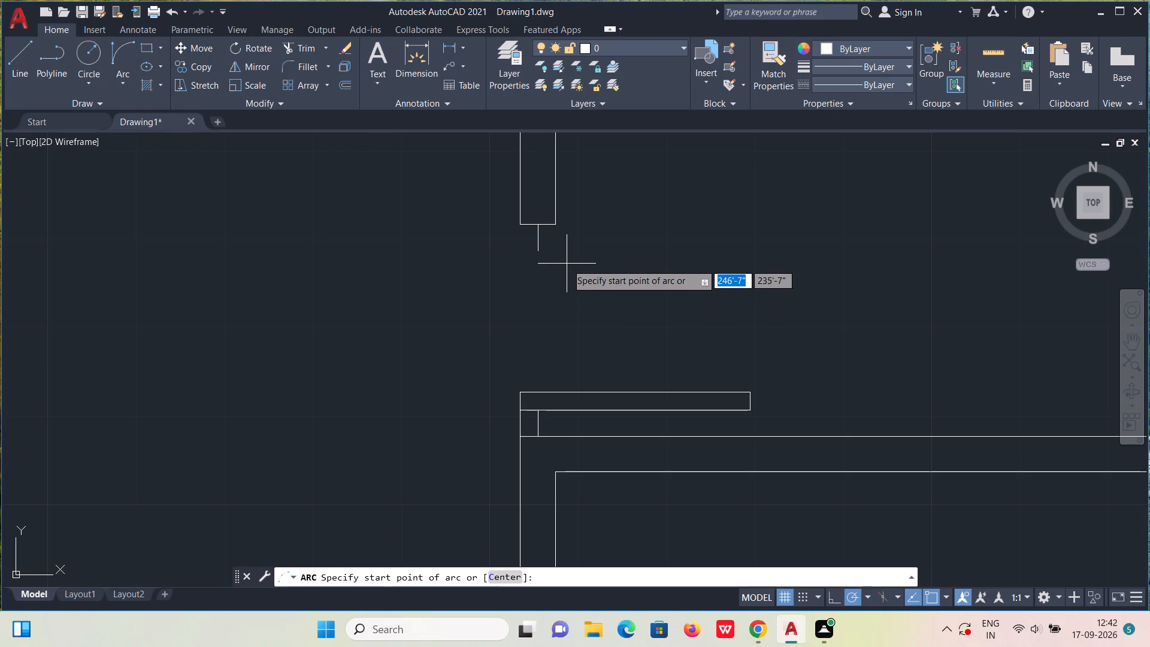
{"action": "left_click", "coordinate": [538, 249]}
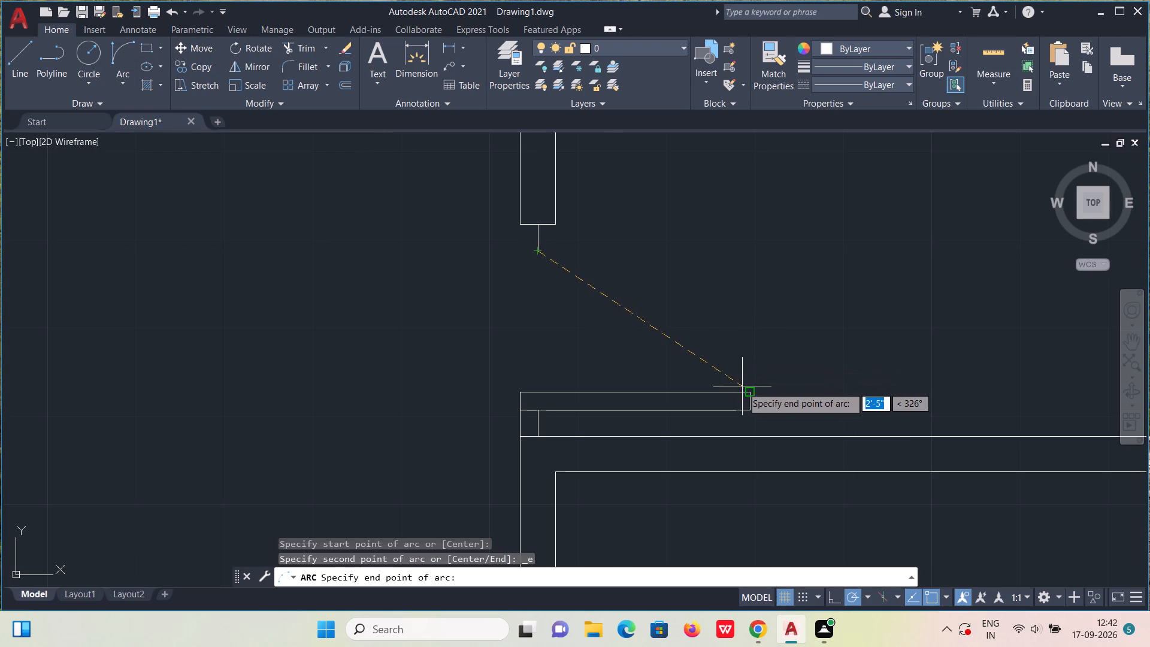
{"action": "left_click", "coordinate": [746, 390]}
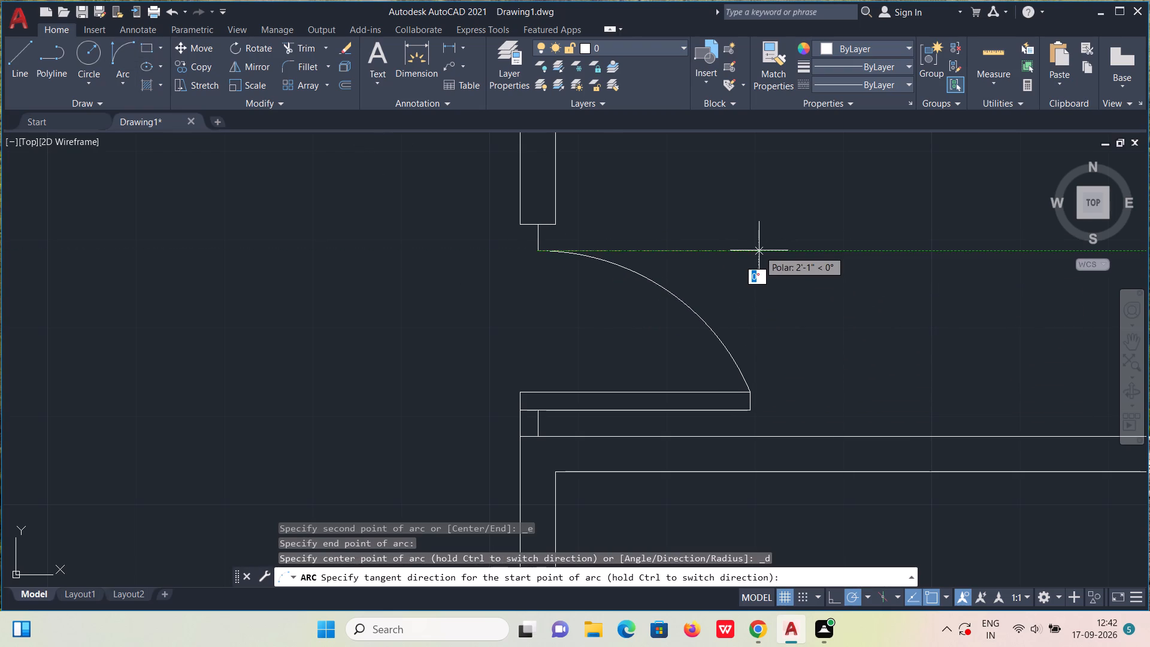
{"action": "left_click", "coordinate": [759, 250]}
Draw a line across the horizontal wall's thickness below the right face of the vertical wall right of the new door.
{"action": "scroll", "coordinate": [759, 250], "scroll_direction": "down", "scroll_amount": 3}
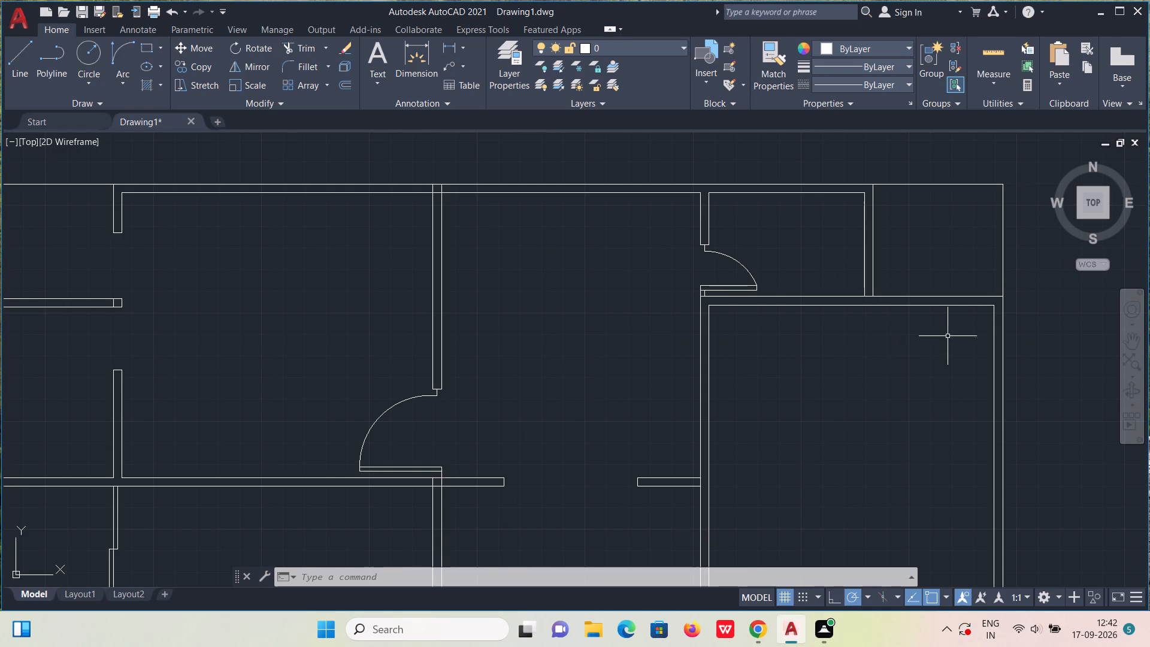
{"action": "middle_click_drag", "start_coordinate": [947, 287], "coordinate": [773, 304]}
{"action": "scroll", "coordinate": [719, 298], "scroll_direction": "up", "scroll_amount": 3}
{"action": "scroll", "coordinate": [700, 318], "scroll_direction": "down", "scroll_amount": 1}
{"action": "key", "text": "l"}
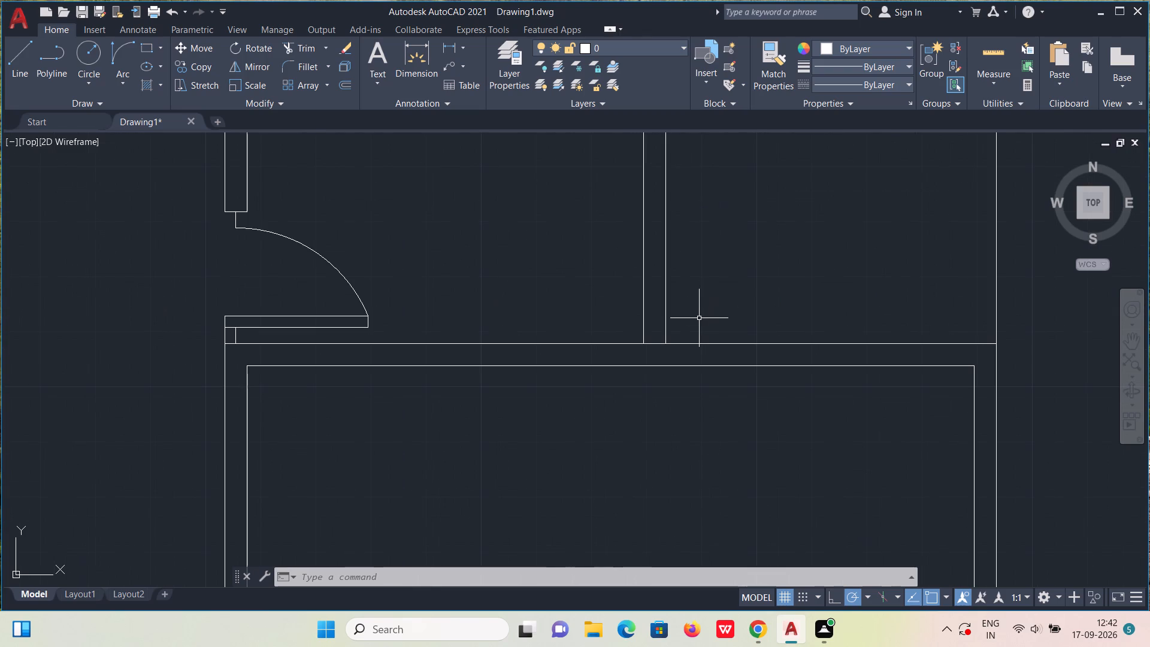
{"action": "key", "text": "Return"}
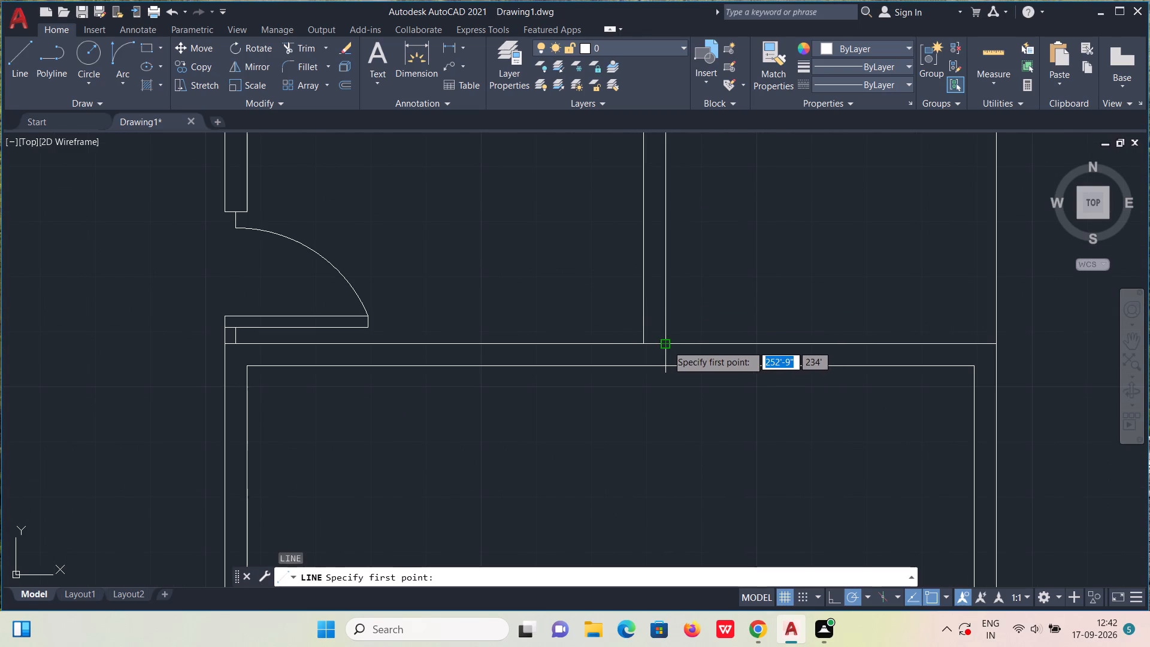
{"action": "left_click", "coordinate": [667, 345]}
{"action": "left_click", "coordinate": [665, 370]}
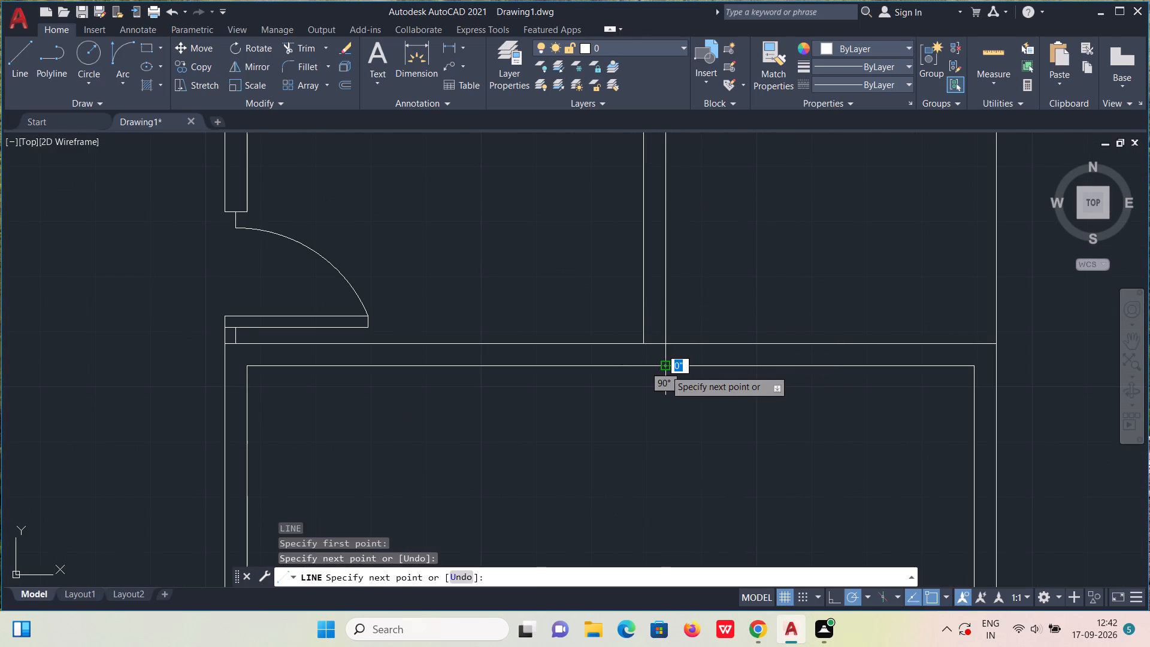
{"action": "key", "text": "Escape"}
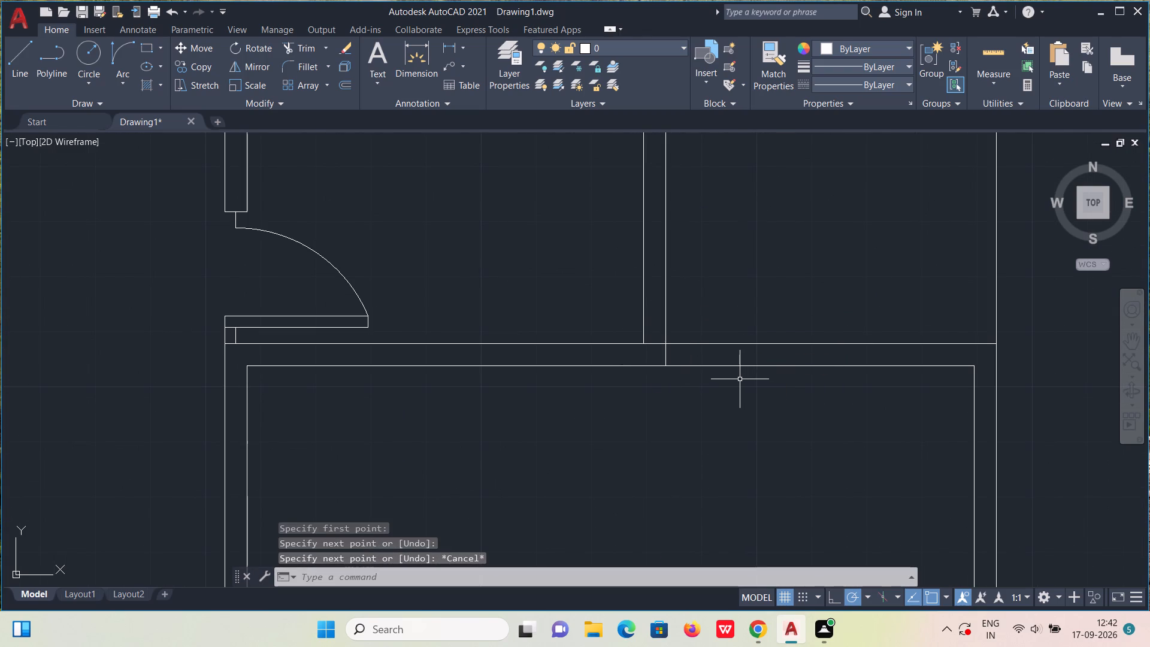
Draw the door from the new cross line's midpoint: 3" right, 2'5" up, 2" right, down to the wall's lower line, 2" left, up to its upper line.
{"action": "key", "text": "l"}
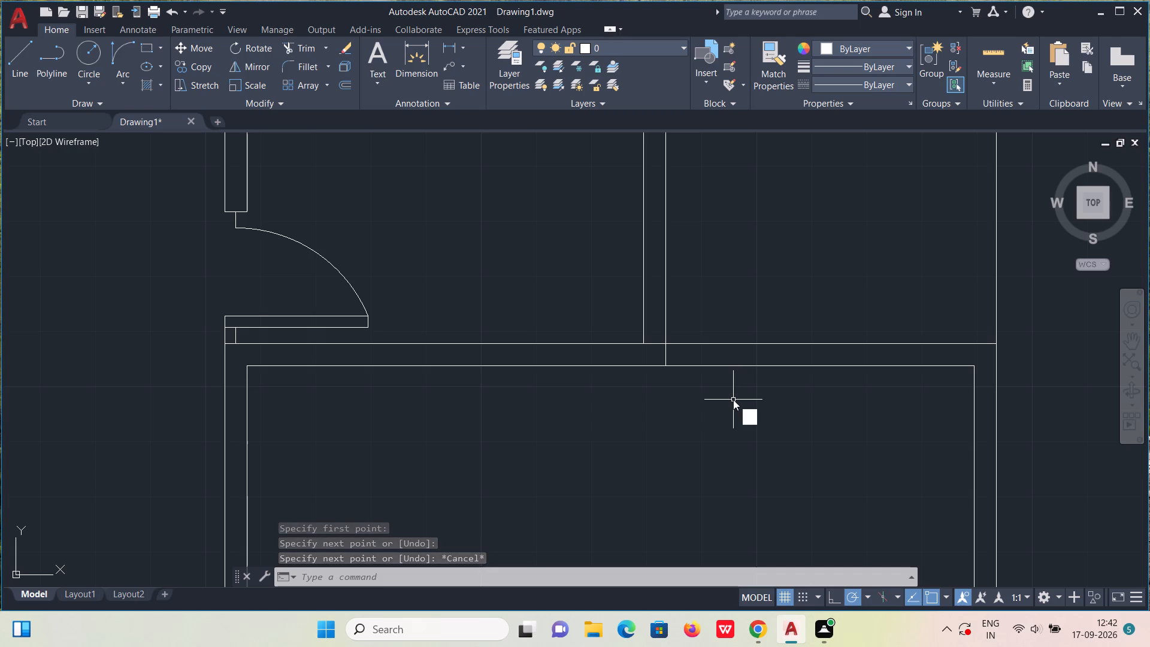
{"action": "key", "text": "Return"}
{"action": "left_click", "coordinate": [667, 353]}
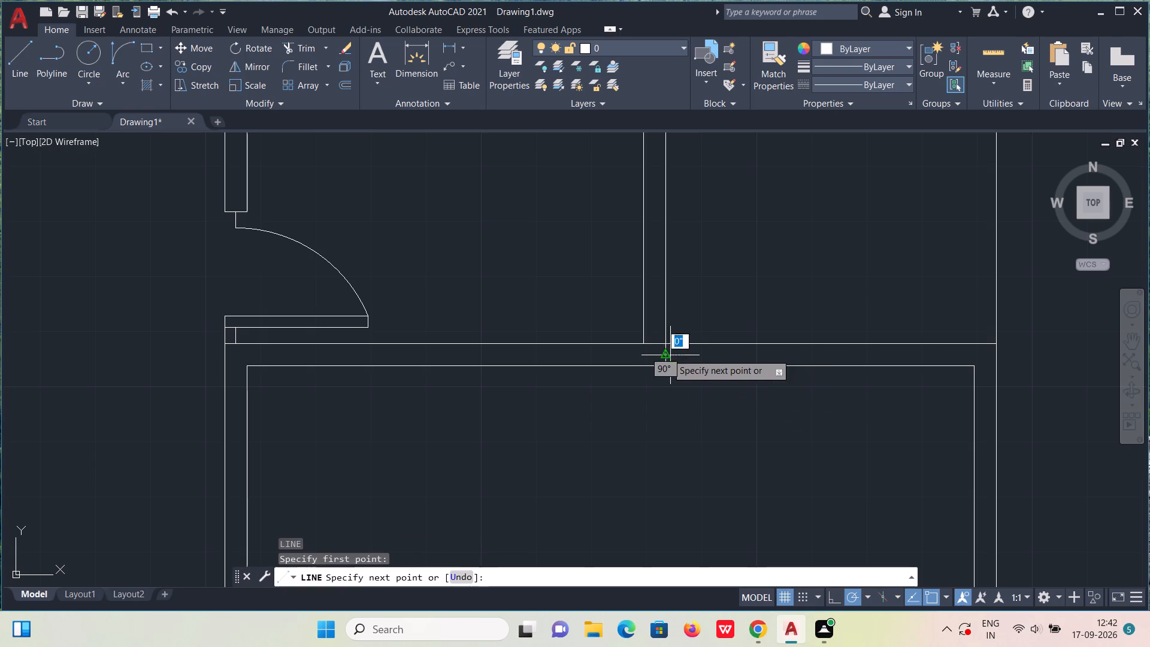
{"action": "type", "text": "3\""}
{"action": "key", "text": "Return"}
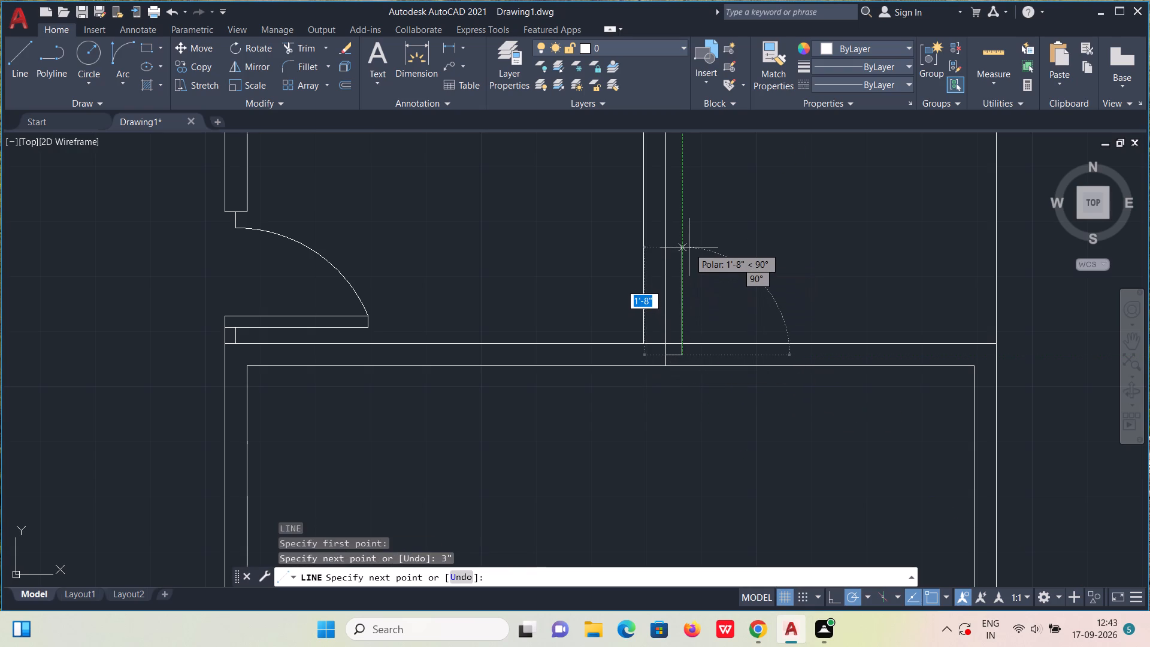
{"action": "type", "text": "2'"}
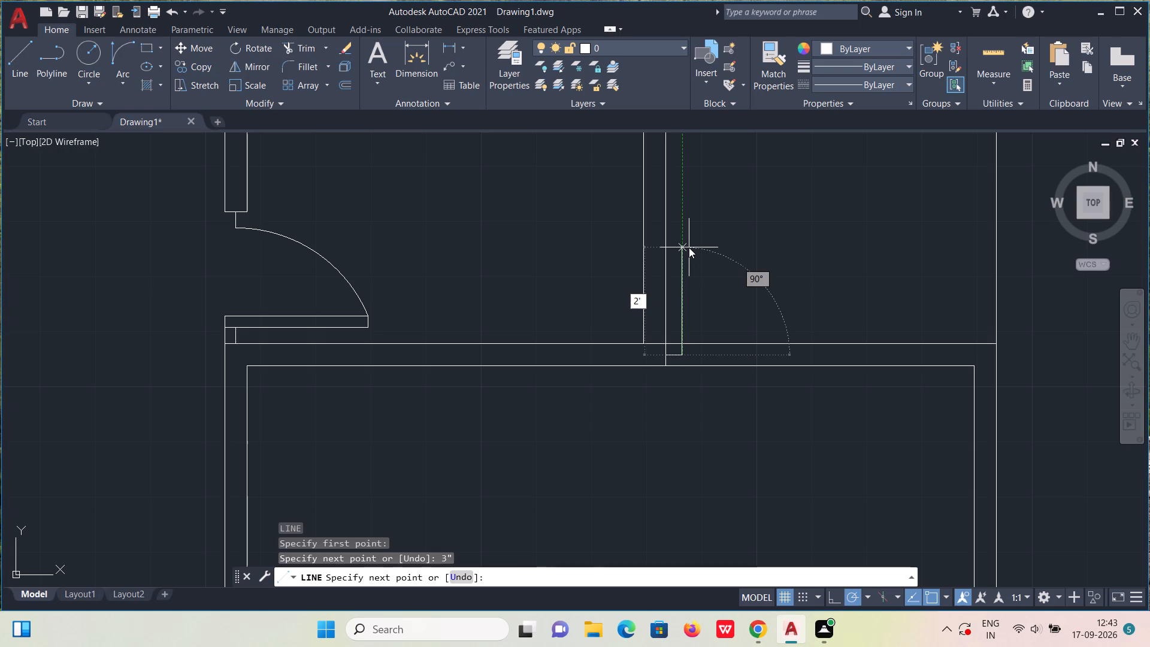
{"action": "type", "text": "5\""}
{"action": "key", "text": "Return"}
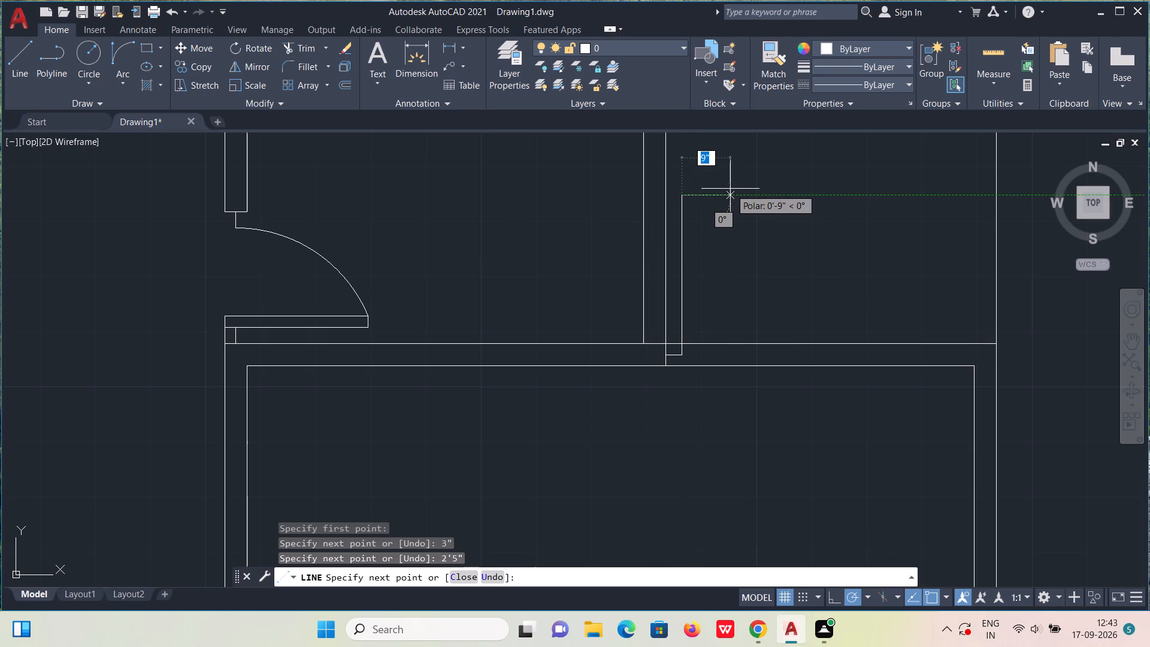
{"action": "type", "text": "2\""}
{"action": "key", "text": "Return"}
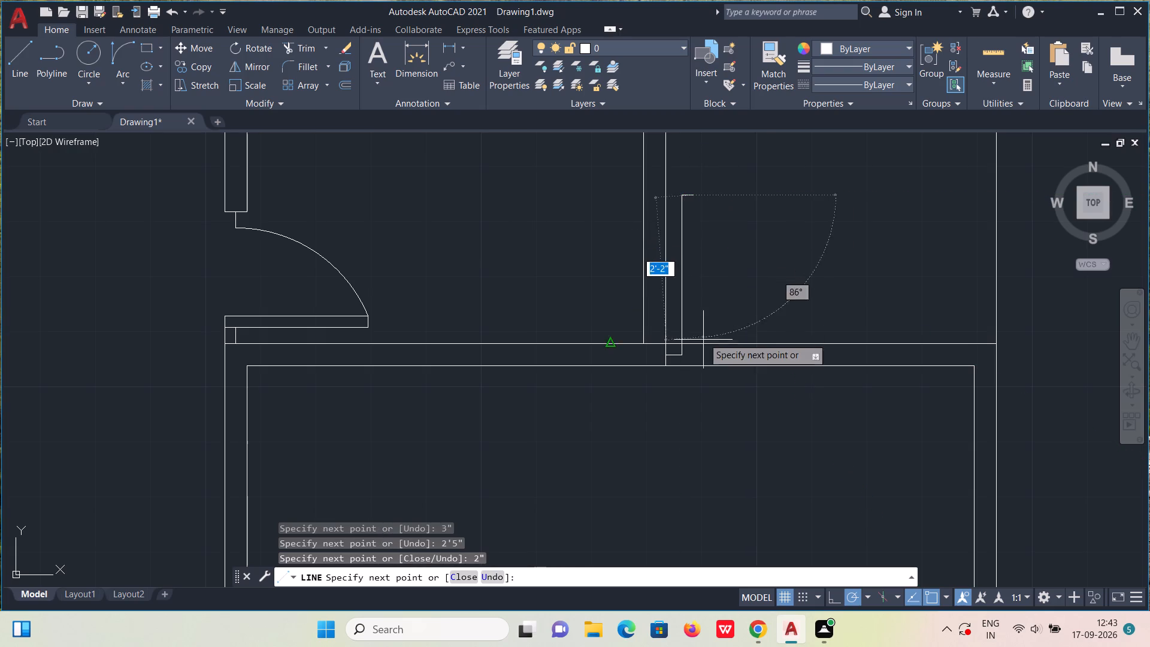
{"action": "left_click", "coordinate": [695, 364]}
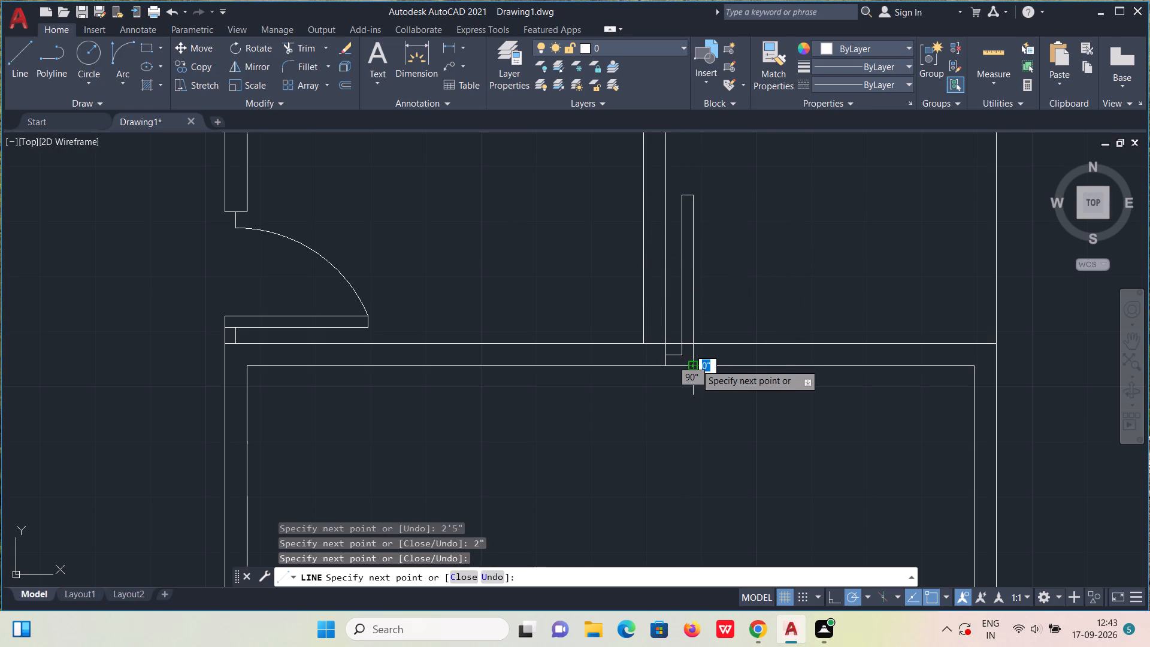
{"action": "type", "text": "2\""}
{"action": "key", "text": "Return"}
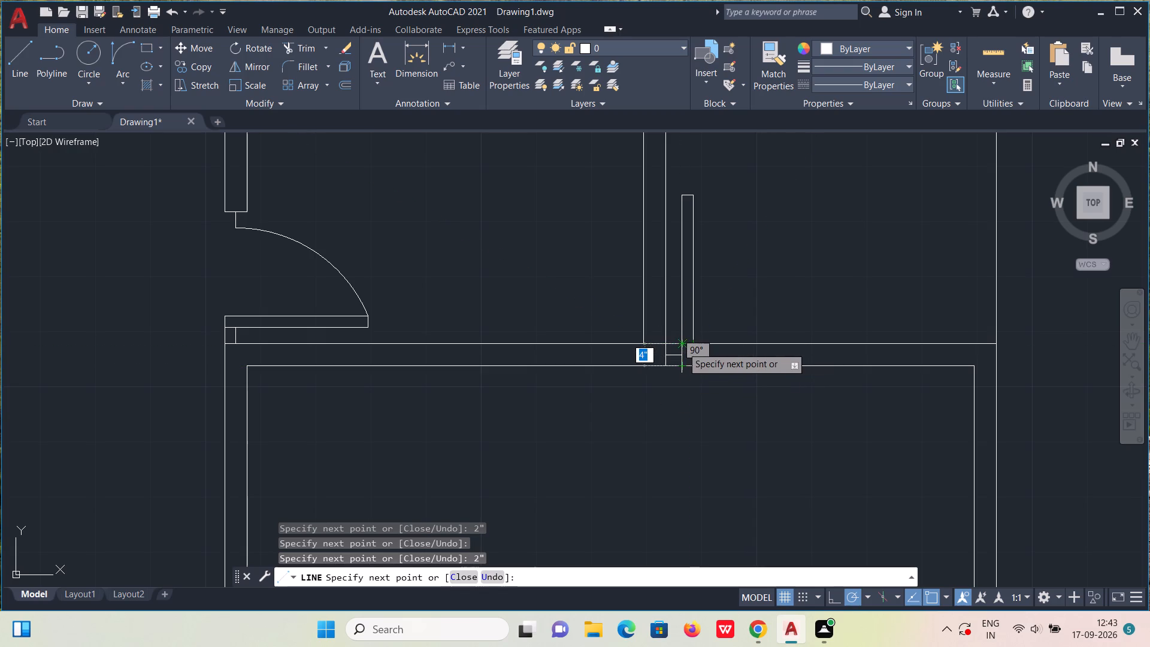
{"action": "left_click", "coordinate": [682, 347]}
{"action": "key", "text": "Escape"}
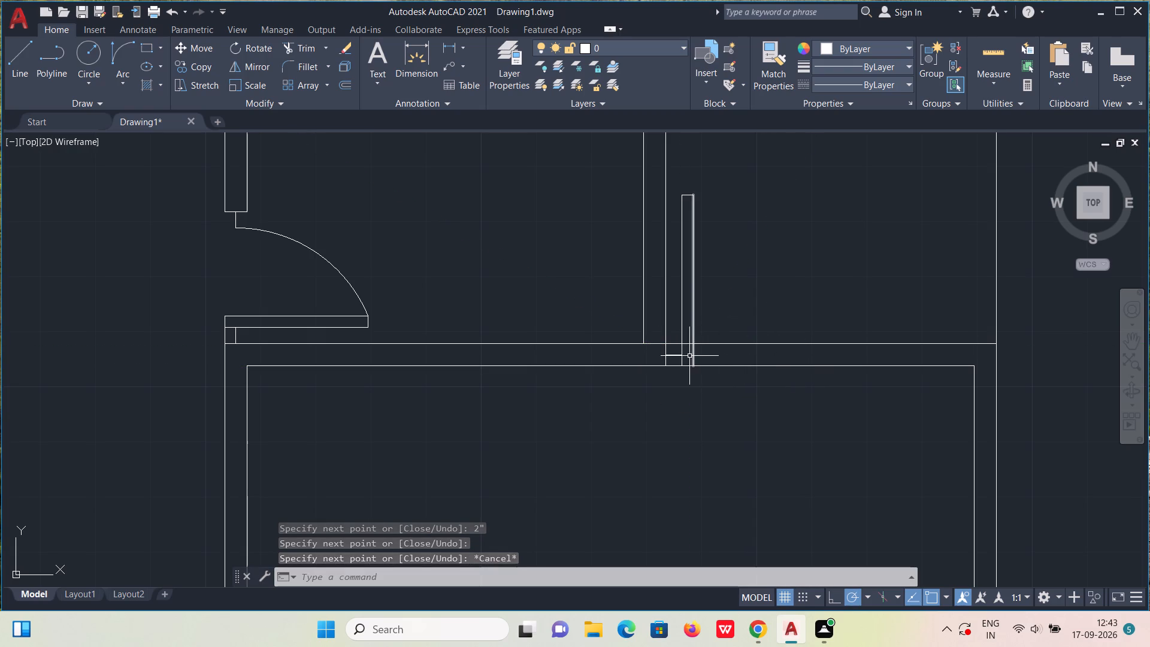
Copy the cross line 2'5" to the right along the horizontal wall.
{"action": "left_click", "coordinate": [666, 351]}
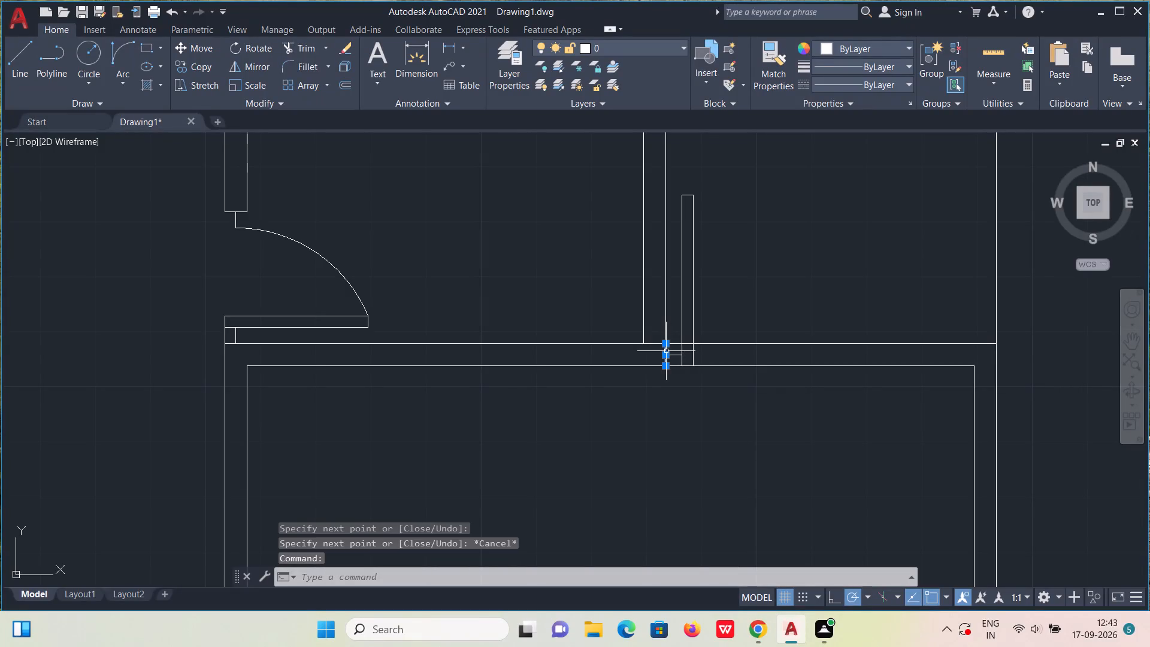
{"action": "type", "text": "co"}
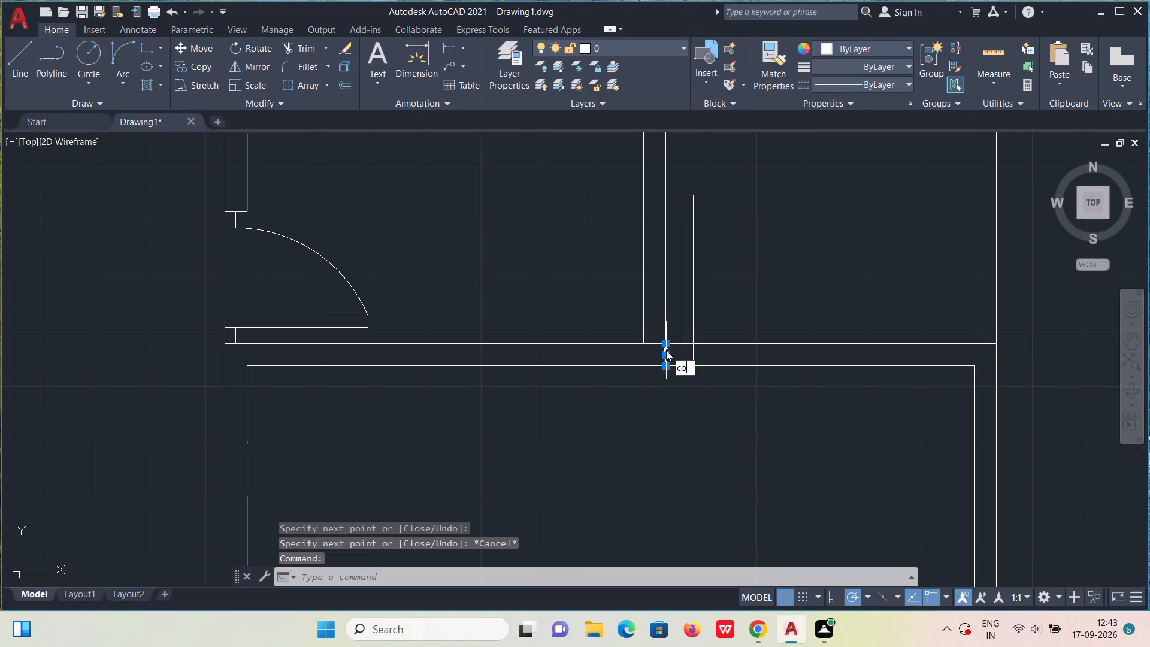
{"action": "key", "text": "Return"}
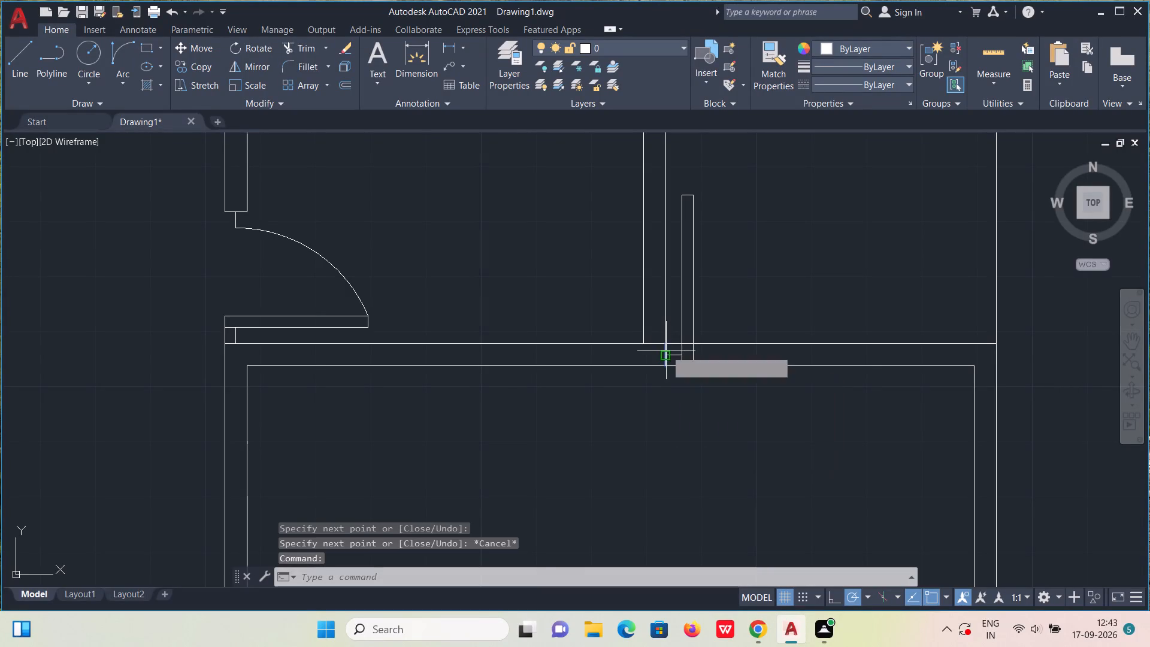
{"action": "left_click", "coordinate": [666, 350]}
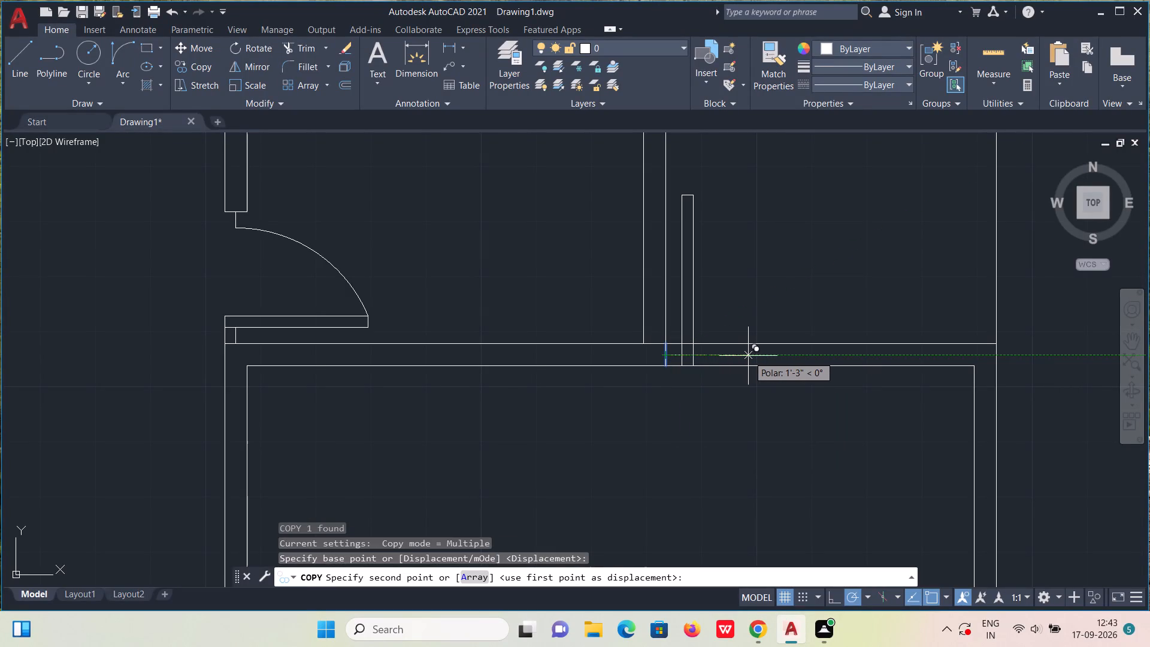
{"action": "key", "text": "2"}
{"action": "type", "text": "'5\""}
{"action": "key", "text": "Return"}
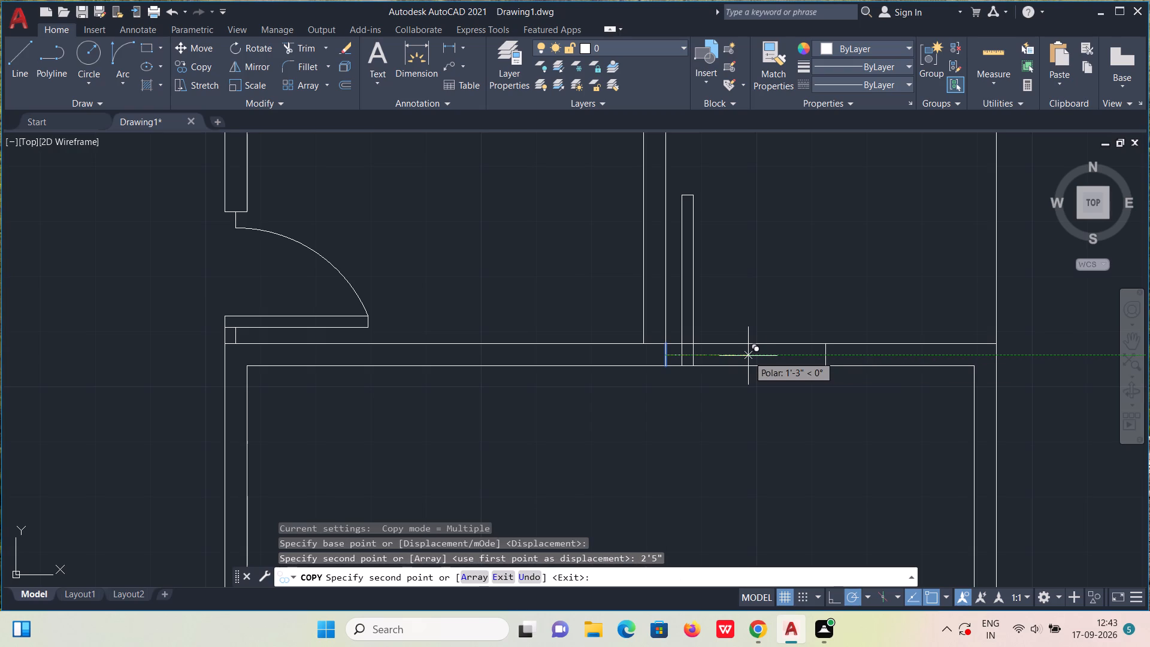
{"action": "key", "text": "Escape"}
Draw a 3" line leftward from the midpoint of the copied cross line.
{"action": "key", "text": "l"}
{"action": "key", "text": "Return"}
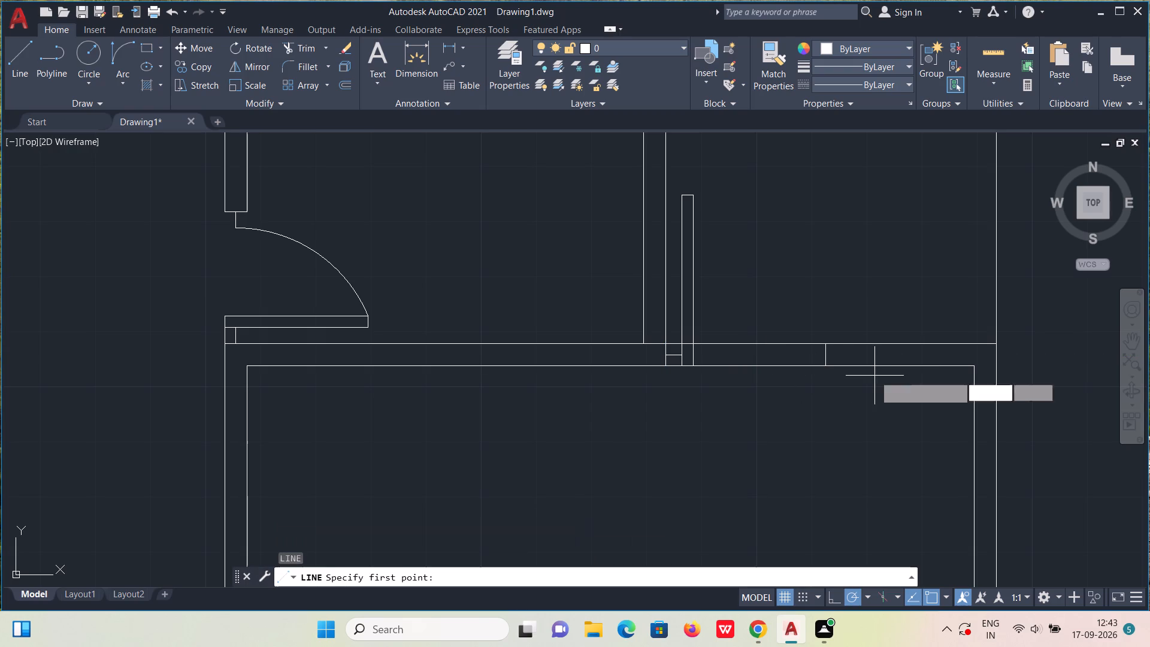
{"action": "left_click", "coordinate": [825, 355]}
{"action": "type", "text": "3\""}
{"action": "key", "text": "Return"}
{"action": "key", "text": "Escape"}
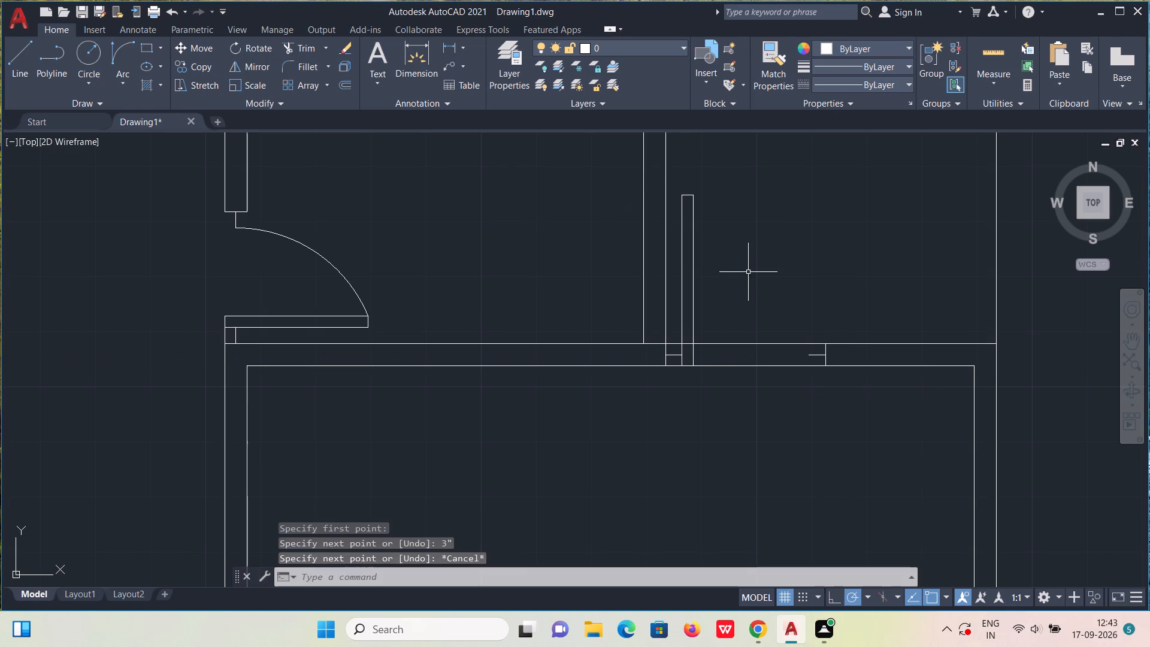
Trim both horizontal wall lines between the upright door panel and the copied cross line.
{"action": "middle_click_drag", "start_coordinate": [752, 295], "coordinate": [753, 344]}
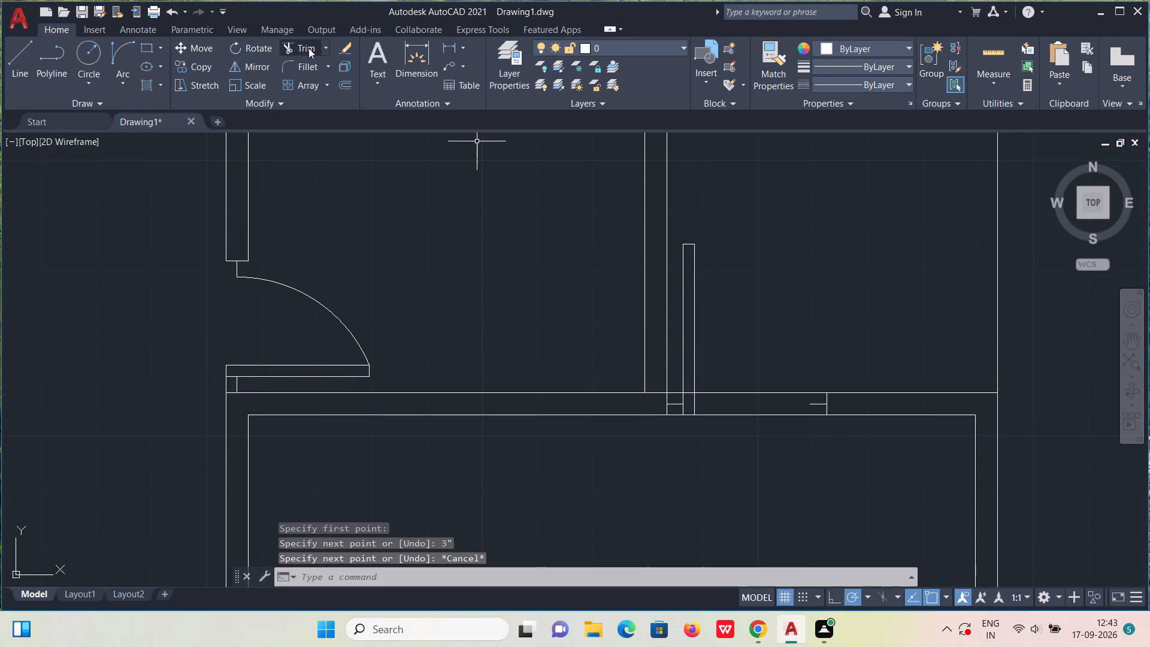
{"action": "left_click", "coordinate": [313, 45]}
{"action": "left_click_drag", "start_coordinate": [772, 365], "coordinate": [779, 487]}
{"action": "key", "text": "Escape"}
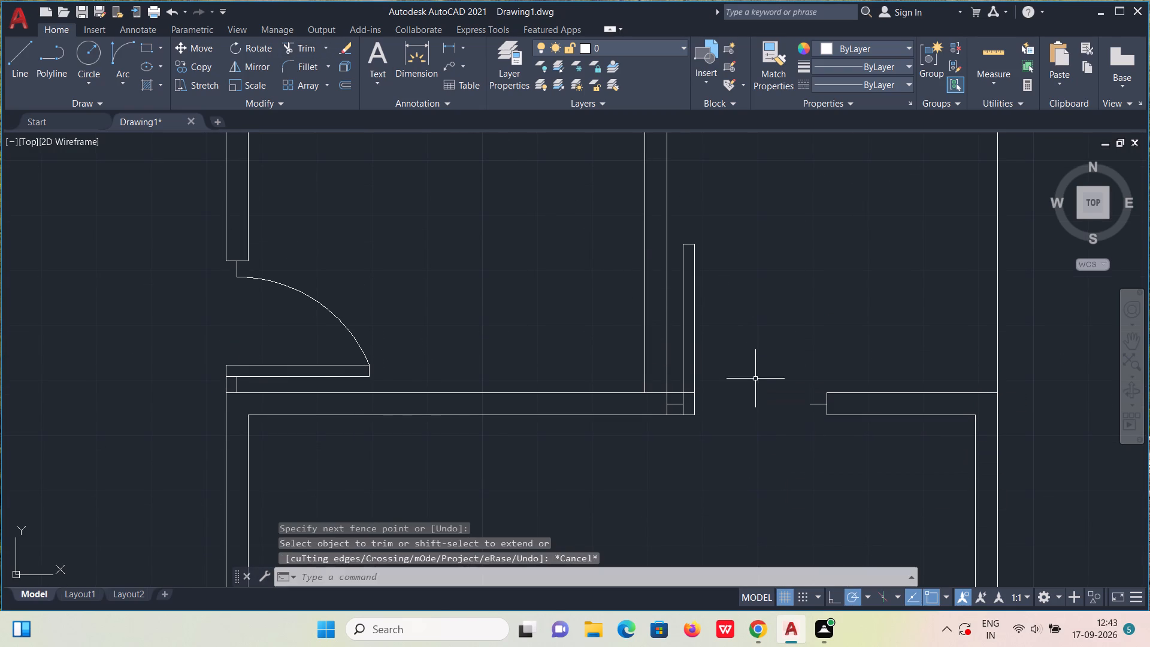
Draw the swing arc from the upright panel's top right corner to the midpoint of the short 3" line at the opening's right side.
{"action": "left_click", "coordinate": [346, 84]}
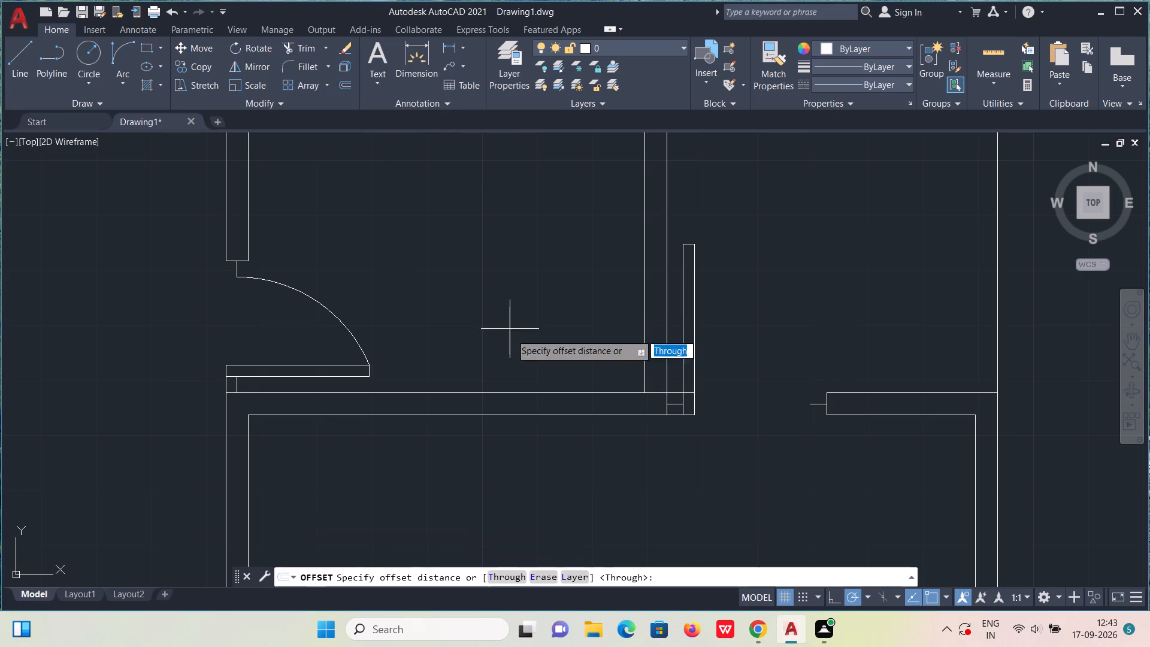
{"action": "left_click", "coordinate": [123, 60]}
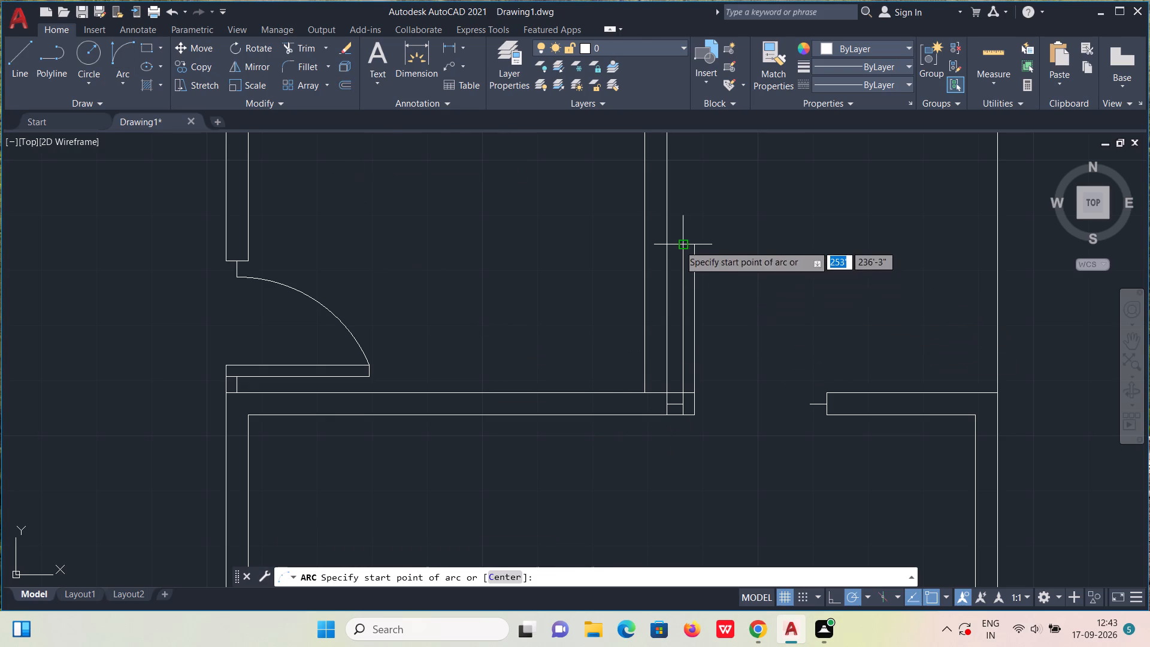
{"action": "left_click", "coordinate": [698, 245]}
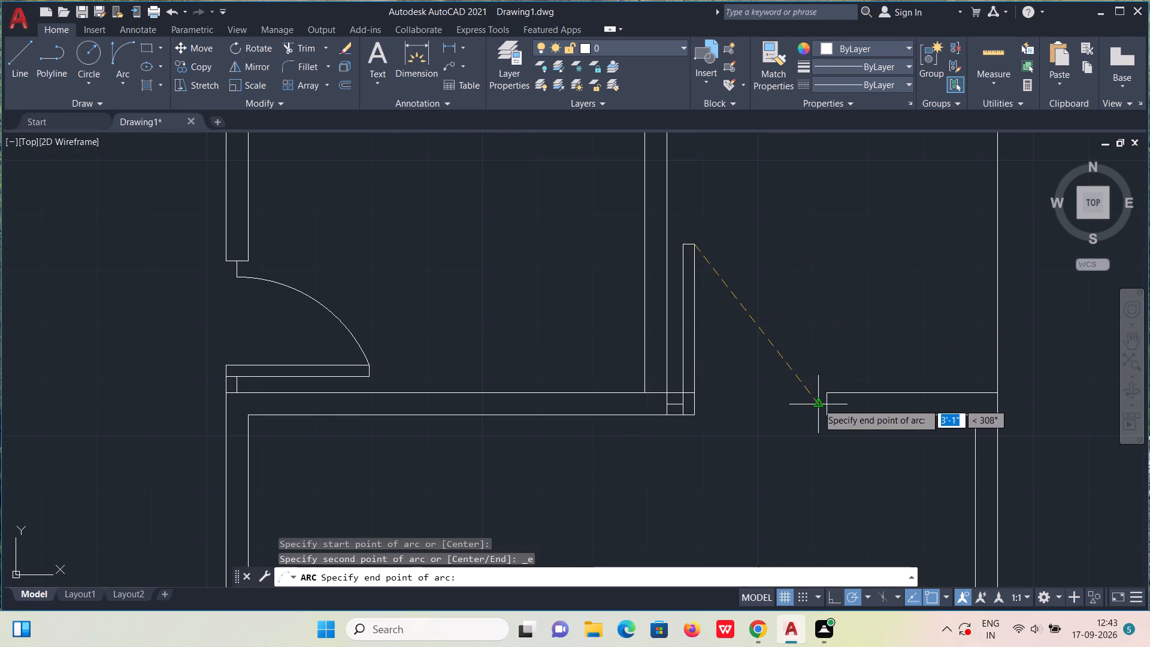
{"action": "left_click", "coordinate": [818, 403]}
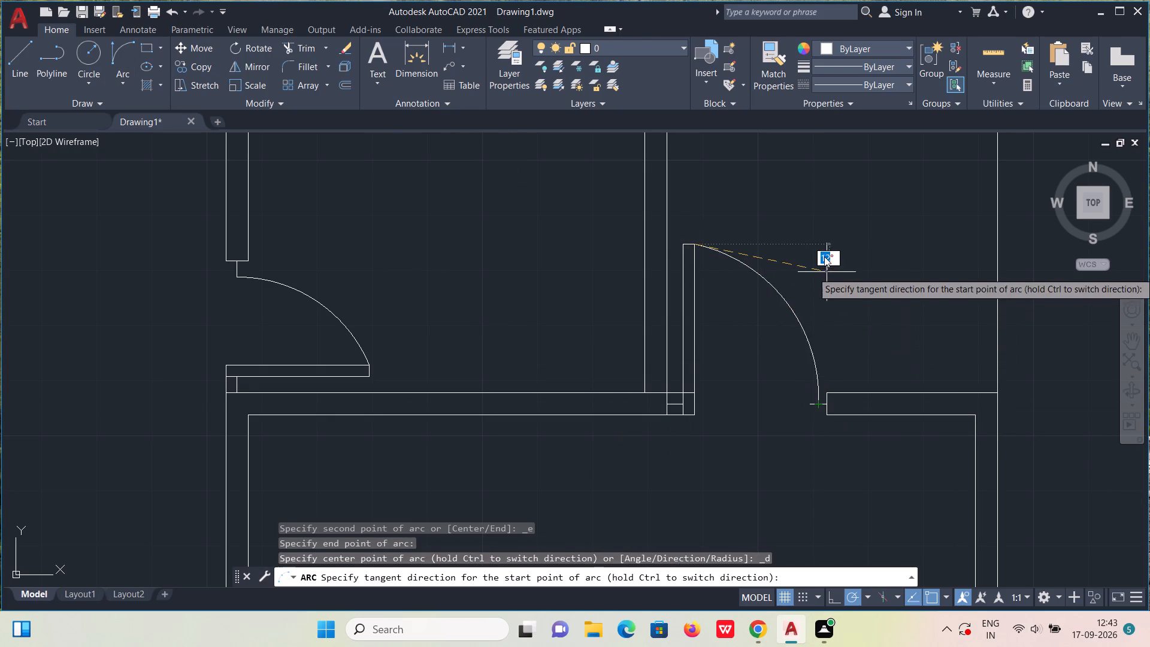
{"action": "left_click", "coordinate": [807, 264]}
{"action": "key", "text": "Escape"}
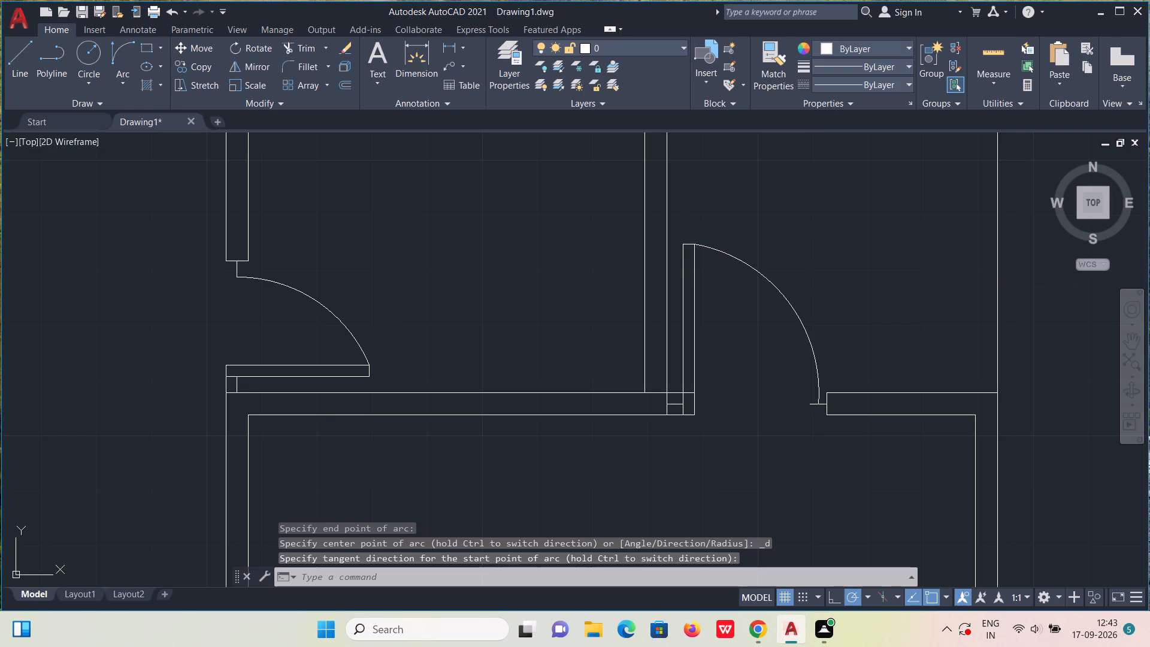
Trim the upper horizontal wall line between the left cross line and the upright door panel, and through the panel.
{"action": "left_click", "coordinate": [311, 52]}
{"action": "scroll", "coordinate": [685, 402], "scroll_direction": "up", "scroll_amount": 2}
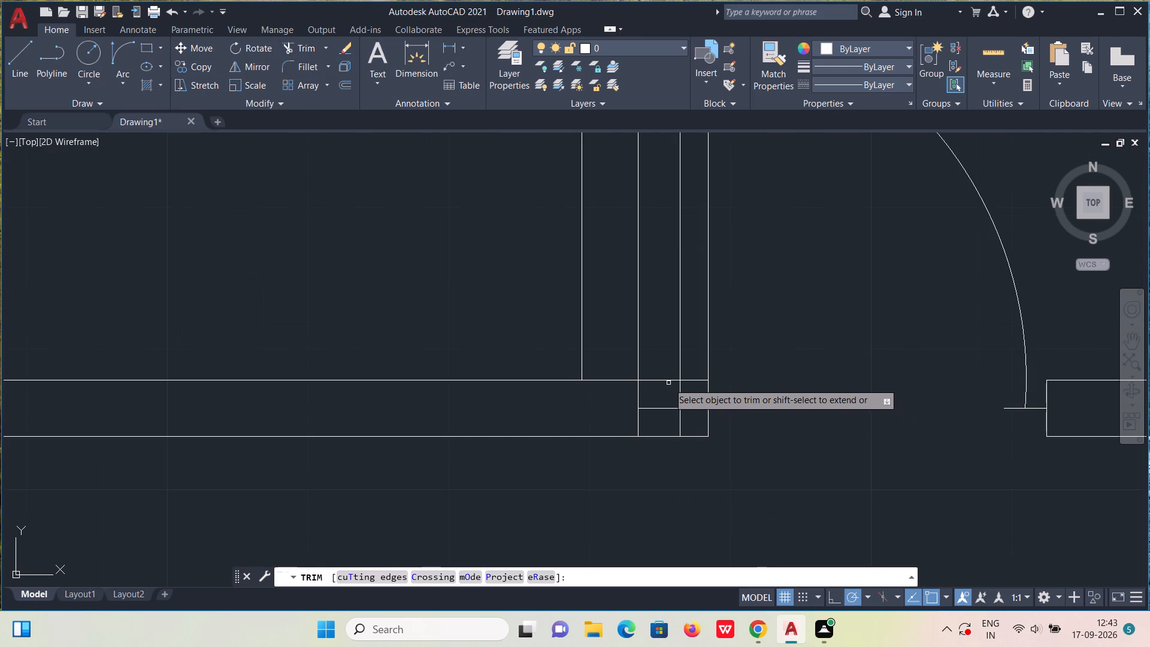
{"action": "left_click", "coordinate": [667, 380]}
{"action": "left_click", "coordinate": [694, 379]}
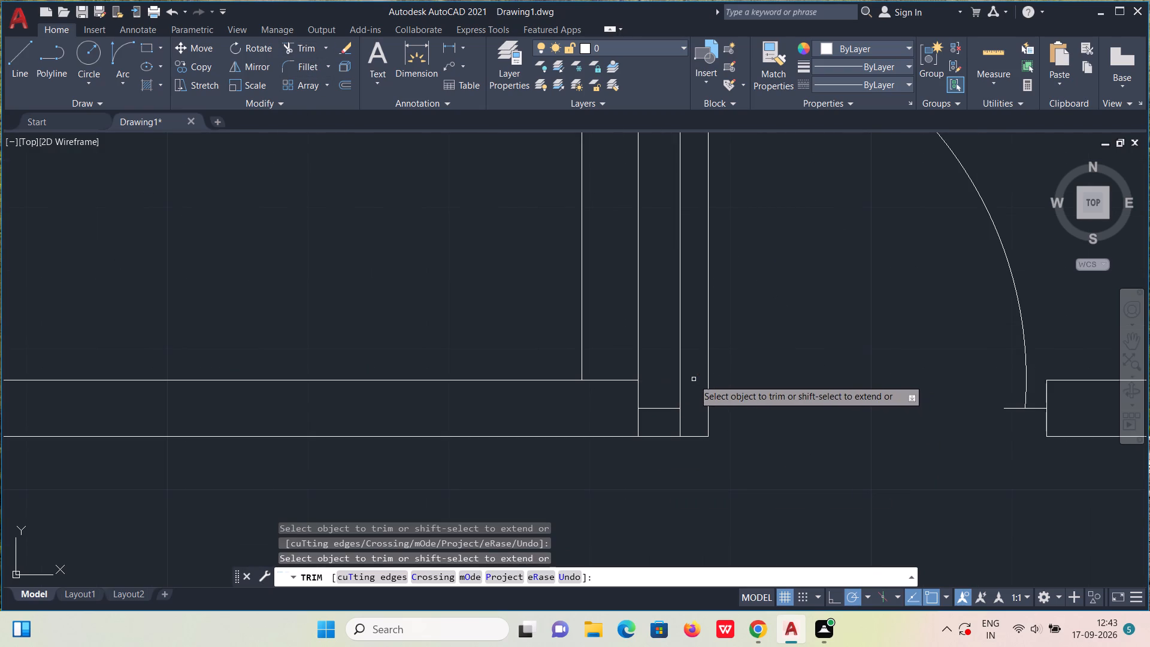
{"action": "scroll", "coordinate": [694, 379], "scroll_direction": "down", "scroll_amount": 2}
{"action": "scroll", "coordinate": [683, 411], "scroll_direction": "up", "scroll_amount": 1}
{"action": "scroll", "coordinate": [683, 411], "scroll_direction": "down", "scroll_amount": 1}
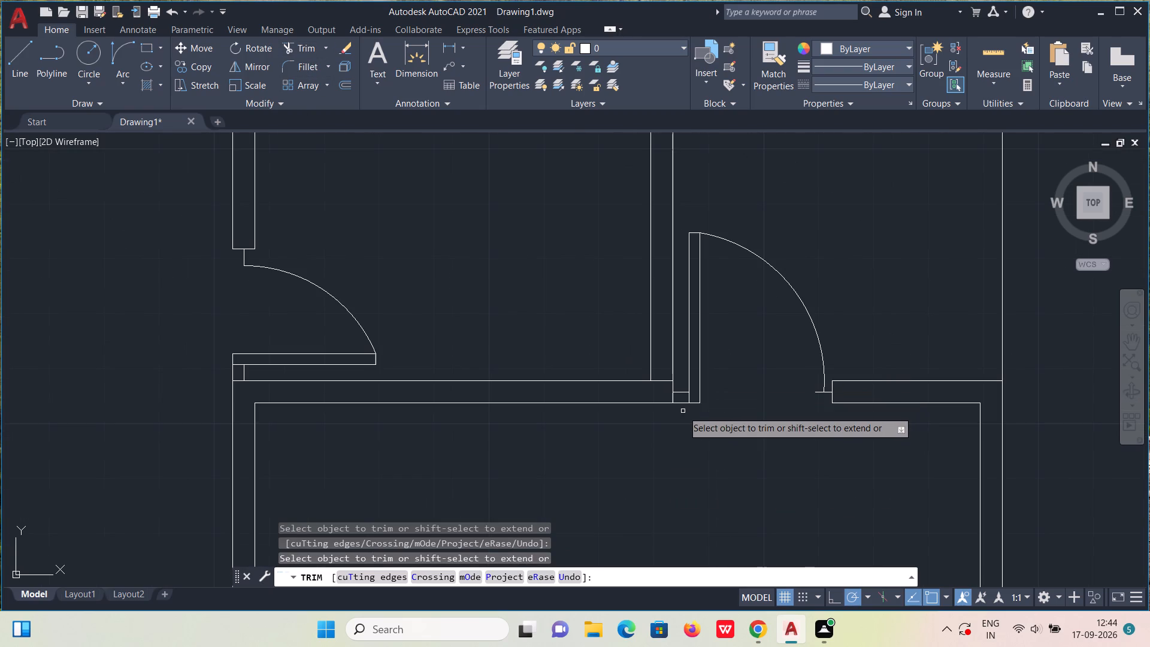
{"action": "scroll", "coordinate": [686, 415], "scroll_direction": "down", "scroll_amount": 2}
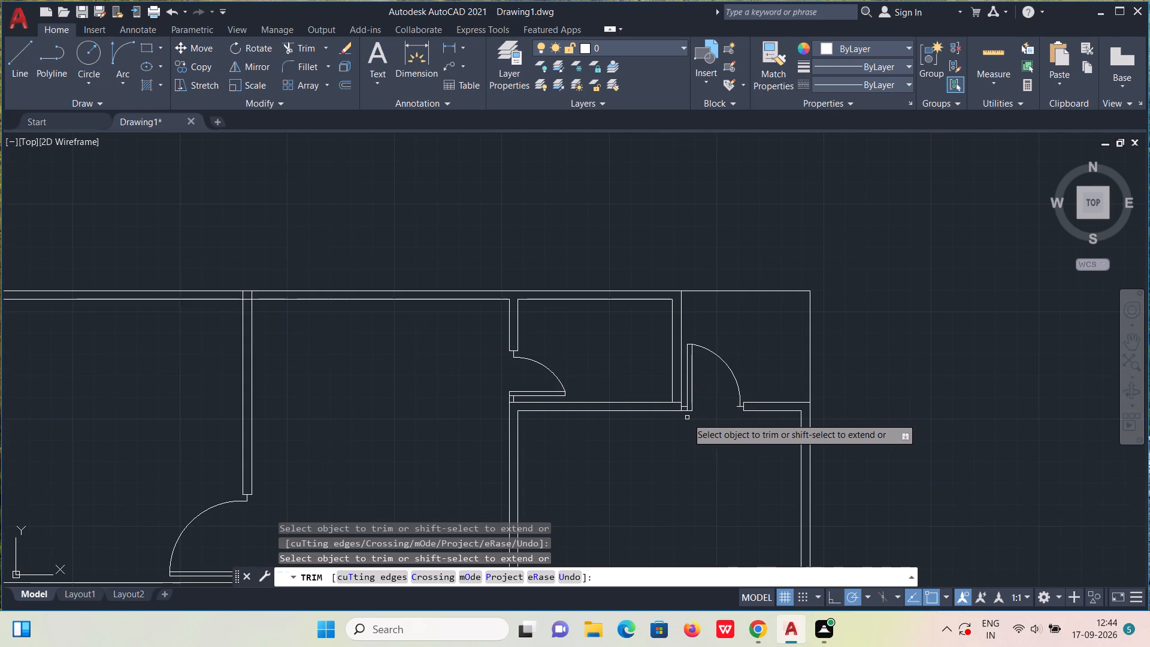
Trim the leftover short stub lines between each of the two upper-right door panels and the adjoining wall.
{"action": "key", "text": "Escape"}
{"action": "scroll", "coordinate": [694, 432], "scroll_direction": "down", "scroll_amount": 1}
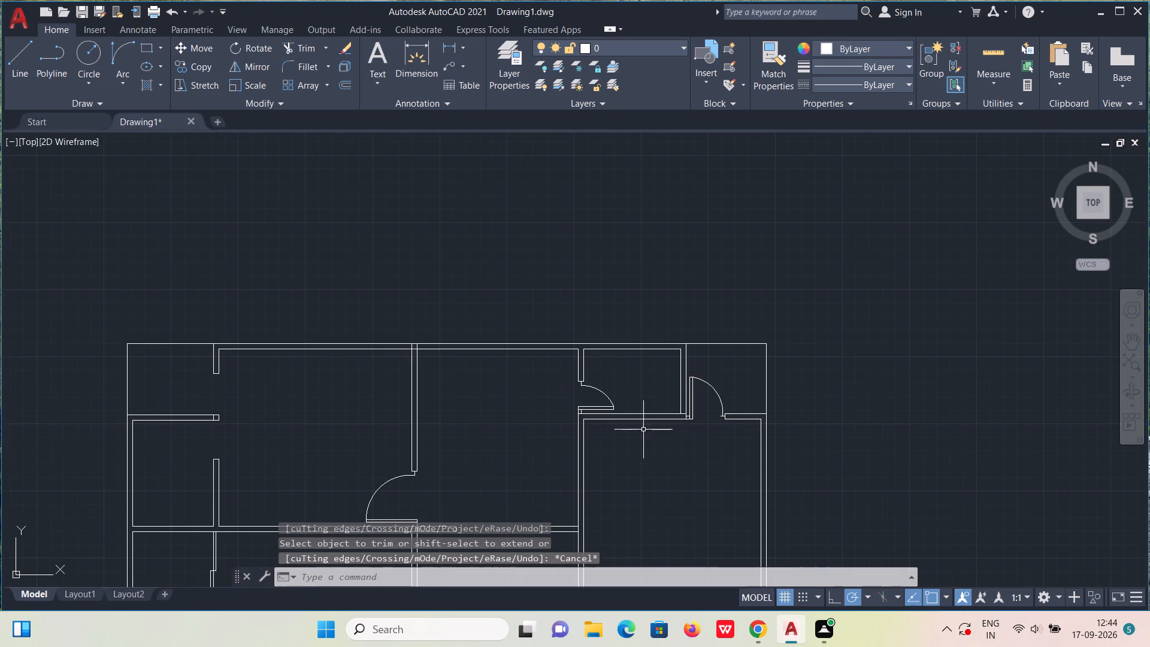
{"action": "middle_click_drag", "start_coordinate": [624, 442], "coordinate": [780, 313]}
{"action": "scroll", "coordinate": [607, 412], "scroll_direction": "up", "scroll_amount": 2}
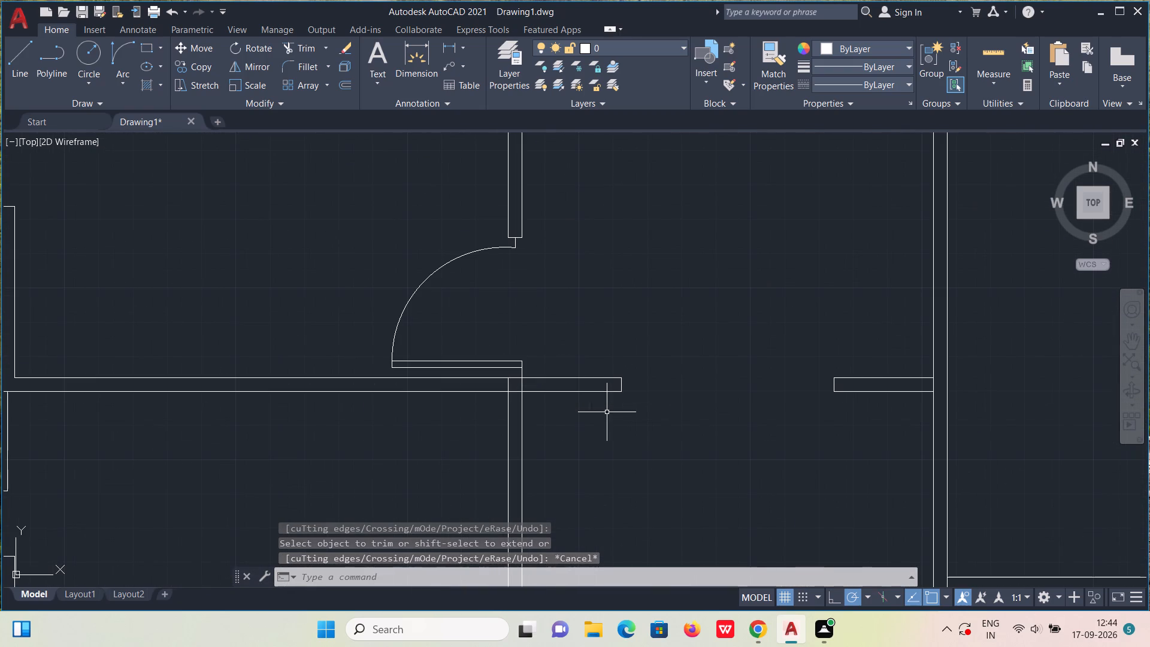
{"action": "scroll", "coordinate": [607, 412], "scroll_direction": "down", "scroll_amount": 1}
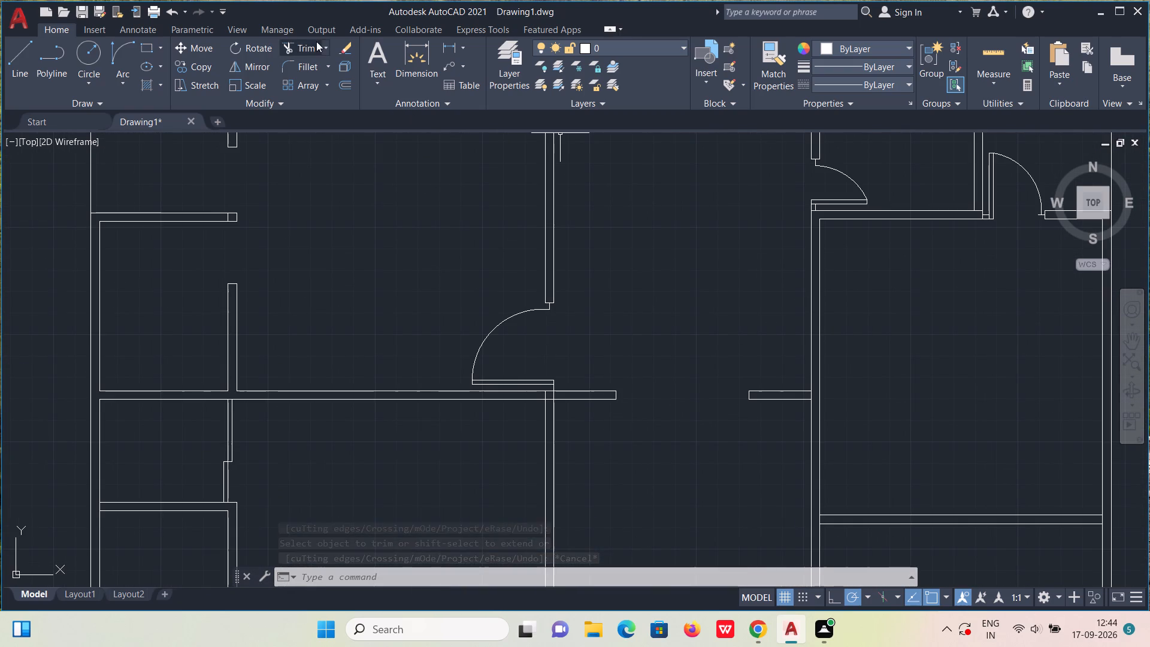
{"action": "left_click", "coordinate": [307, 46]}
{"action": "middle_click_drag", "start_coordinate": [869, 326], "coordinate": [856, 382]}
{"action": "scroll", "coordinate": [789, 262], "scroll_direction": "up", "scroll_amount": 2}
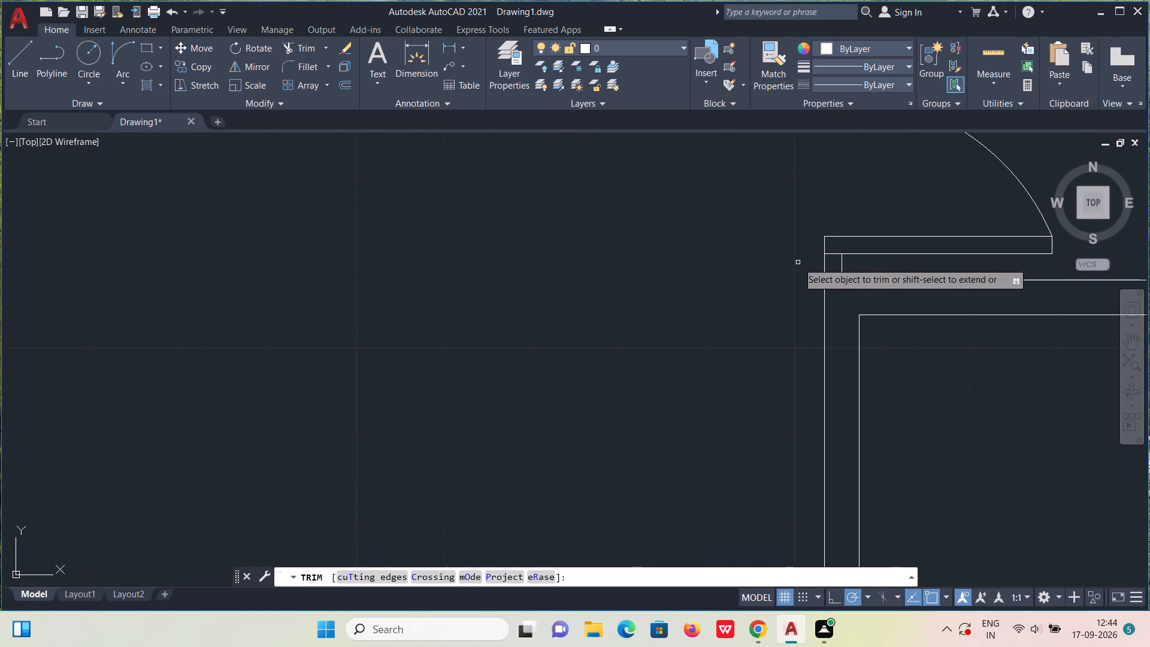
{"action": "scroll", "coordinate": [804, 262], "scroll_direction": "up", "scroll_amount": 2}
{"action": "middle_click_drag", "start_coordinate": [879, 267], "coordinate": [759, 319]}
{"action": "scroll", "coordinate": [785, 319], "scroll_direction": "up", "scroll_amount": 1}
{"action": "left_click", "coordinate": [672, 325]}
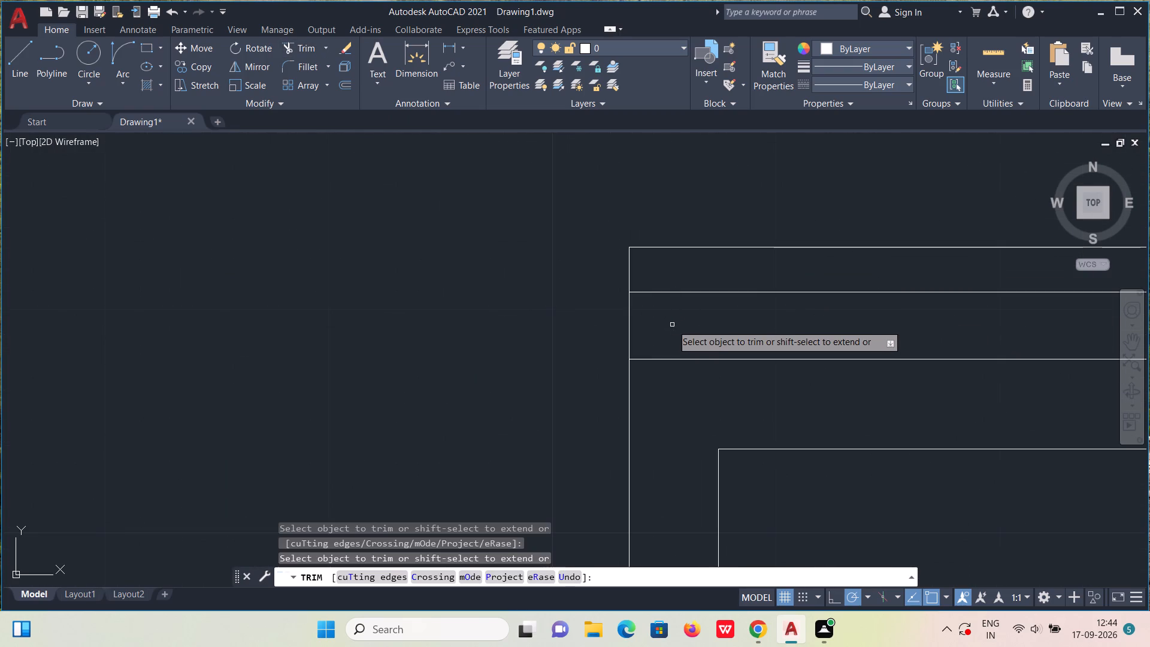
{"action": "scroll", "coordinate": [679, 337], "scroll_direction": "down", "scroll_amount": 4}
{"action": "middle_click_drag", "start_coordinate": [895, 377], "coordinate": [755, 388]}
{"action": "scroll", "coordinate": [797, 361], "scroll_direction": "up", "scroll_amount": 3}
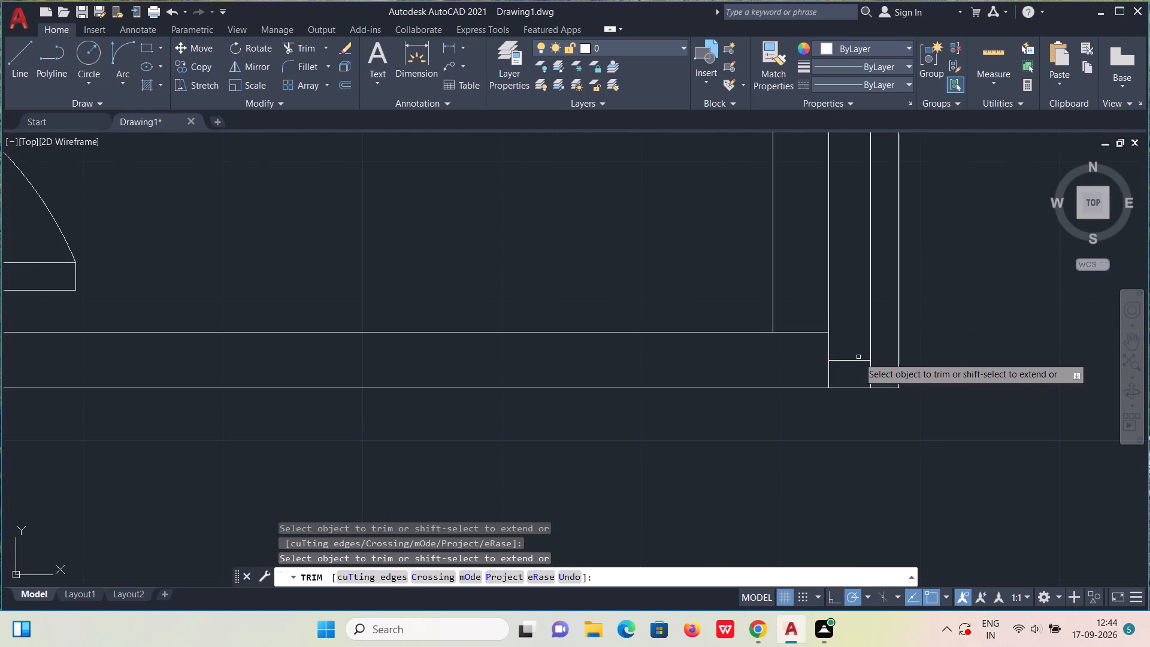
{"action": "left_click", "coordinate": [854, 362]}
Trim the part of the short jamb line that extends past the swing arc's end at the upper-right door.
{"action": "scroll", "coordinate": [854, 362], "scroll_direction": "down", "scroll_amount": 2}
{"action": "middle_click_drag", "start_coordinate": [906, 385], "coordinate": [902, 386]}
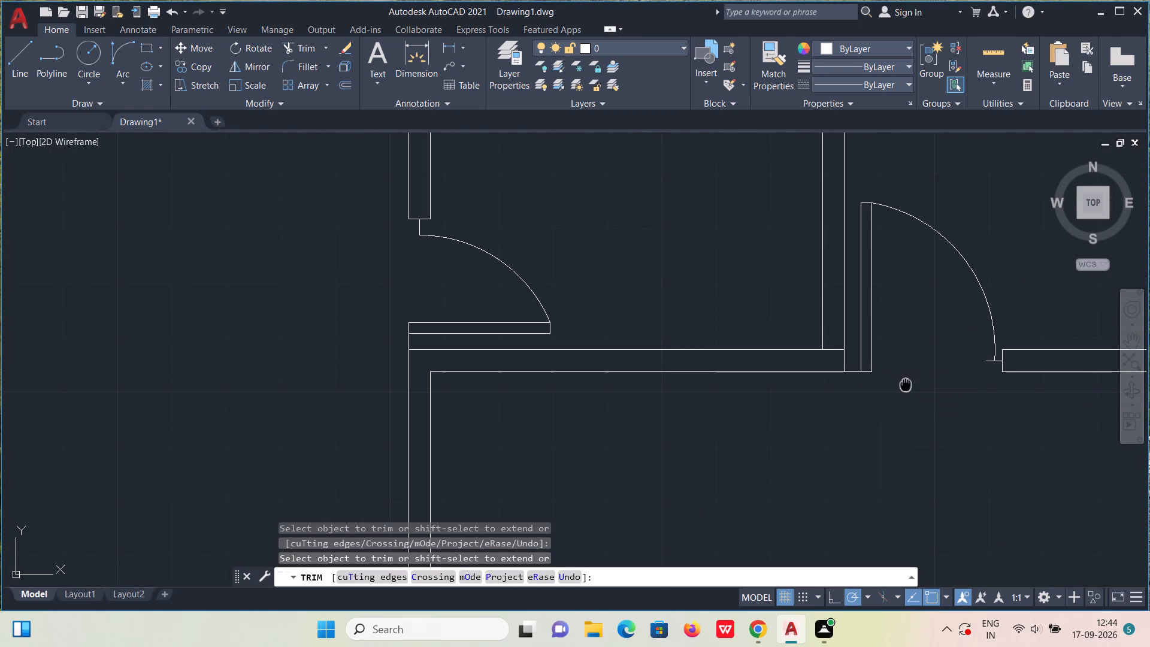
{"action": "middle_click_drag", "start_coordinate": [902, 386], "coordinate": [715, 379]}
{"action": "scroll", "coordinate": [804, 350], "scroll_direction": "up", "scroll_amount": 3}
{"action": "left_click", "coordinate": [784, 352]}
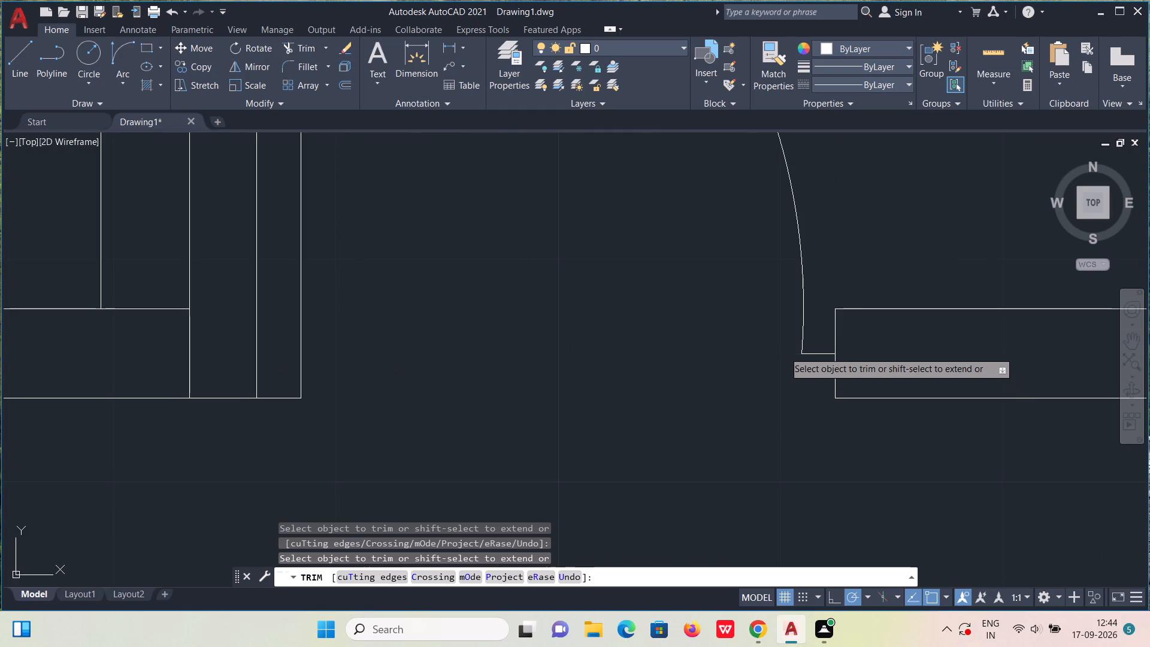
{"action": "scroll", "coordinate": [783, 362], "scroll_direction": "down", "scroll_amount": 3}
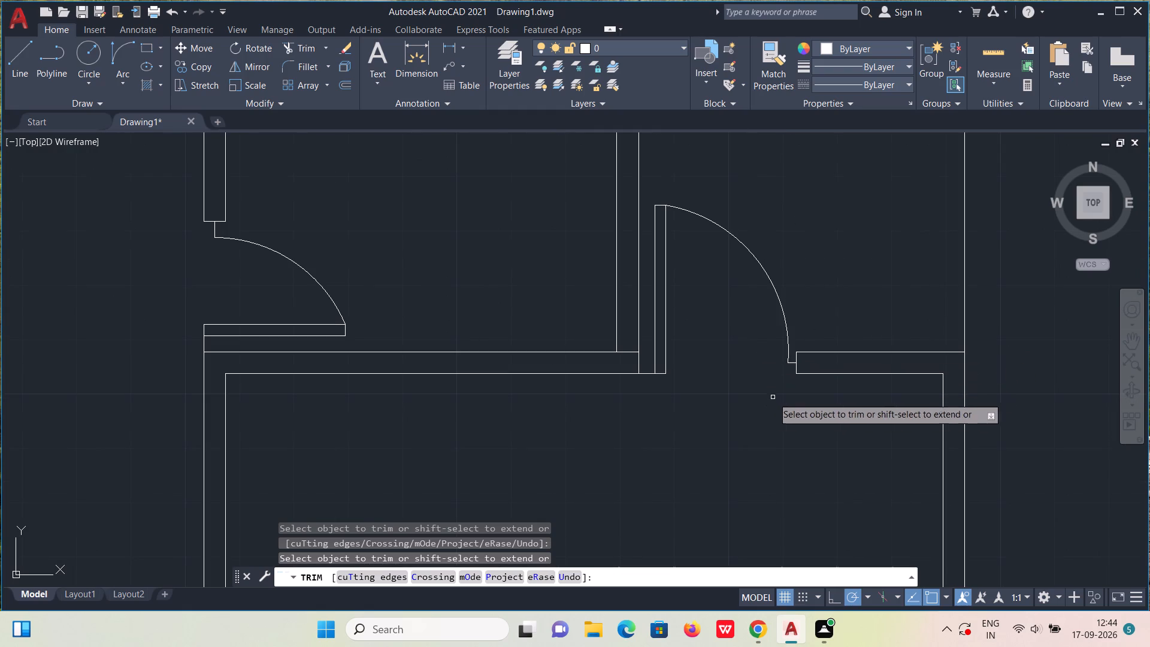
{"action": "key", "text": "Escape"}
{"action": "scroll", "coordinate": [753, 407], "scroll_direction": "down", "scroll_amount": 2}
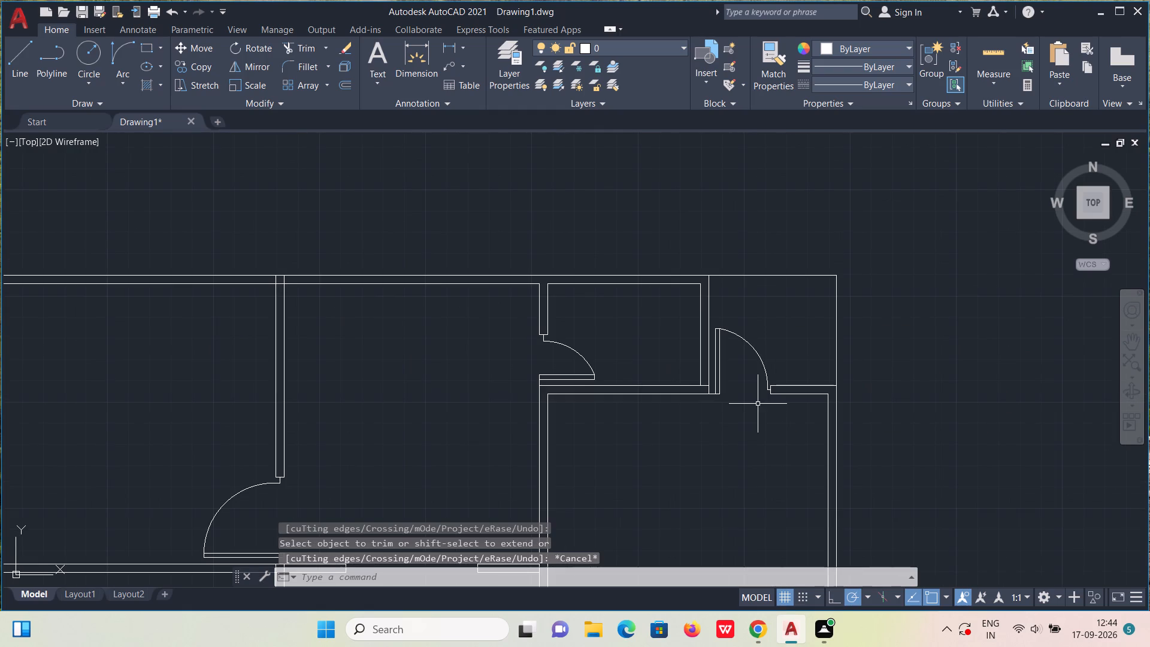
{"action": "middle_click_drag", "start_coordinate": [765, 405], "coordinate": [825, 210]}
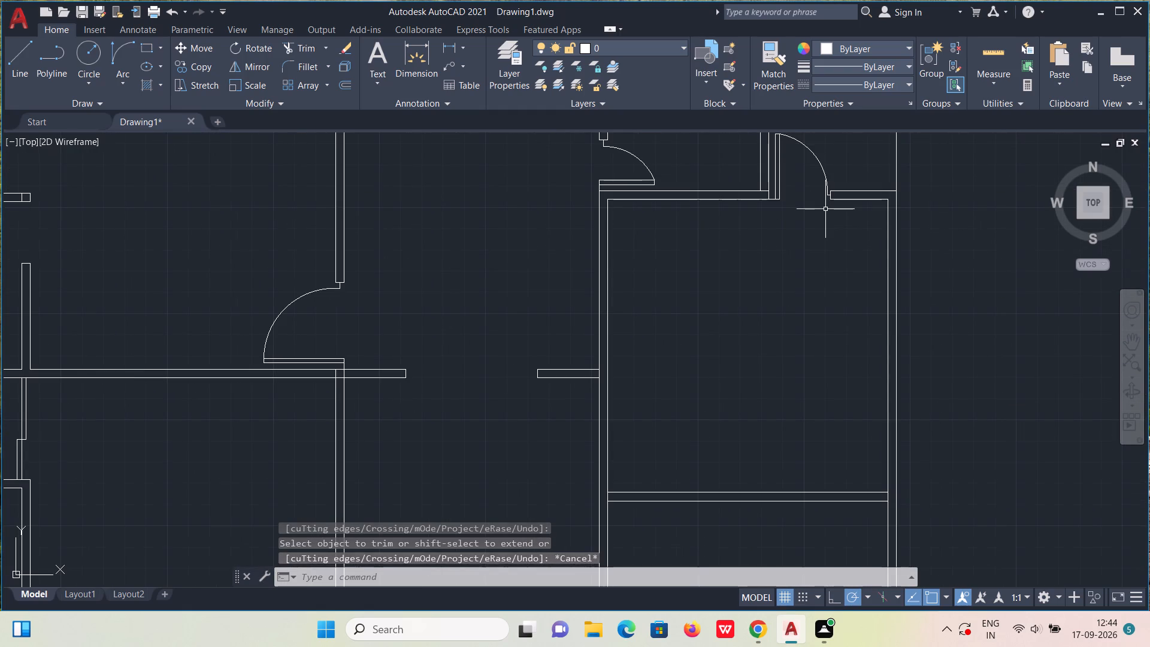
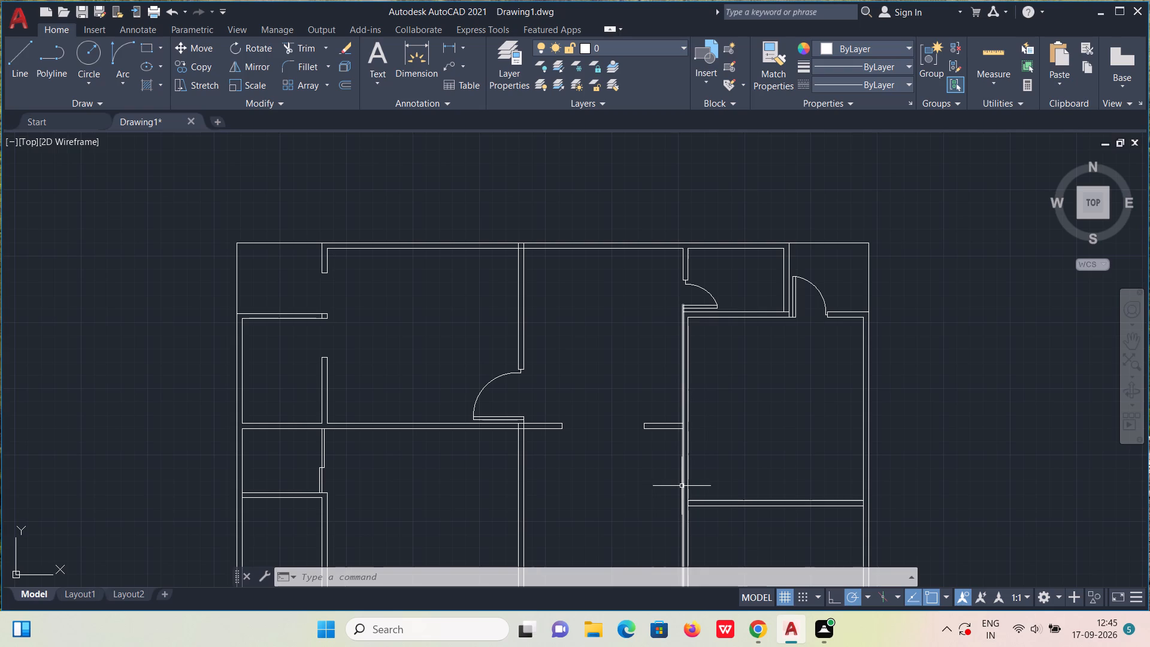
Draw a short jamb line across the long vertical wall, continuing the upper edge of the horizontal wall that meets its right side.
{"action": "scroll", "coordinate": [681, 472], "scroll_direction": "up", "scroll_amount": 1}
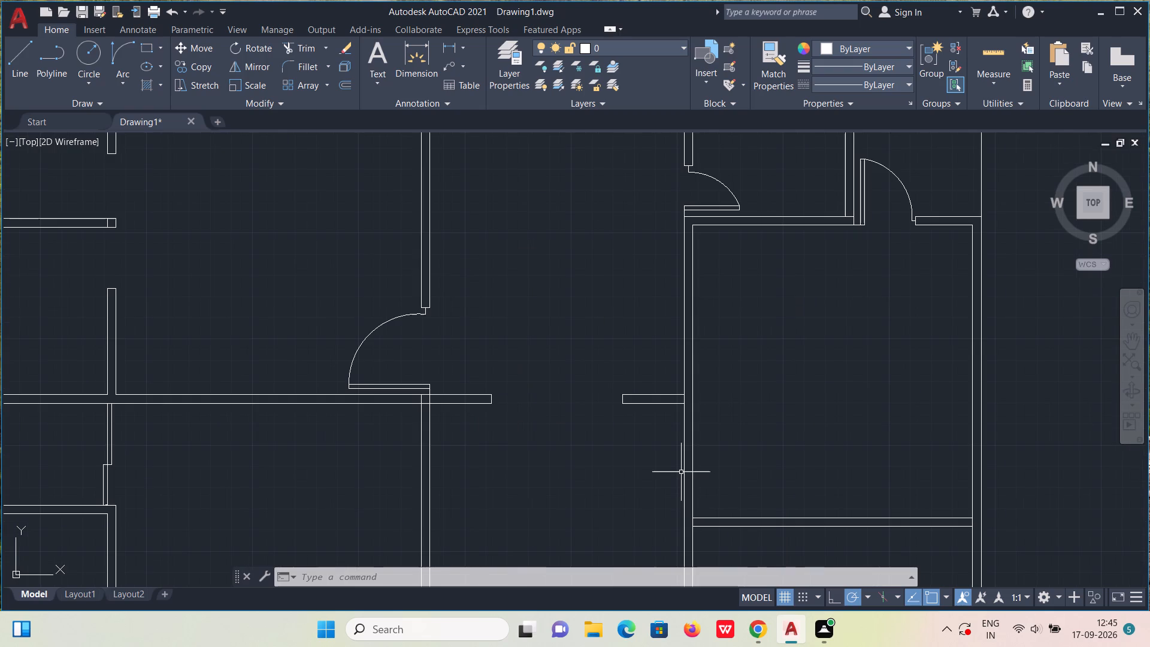
{"action": "key", "text": "l"}
{"action": "key", "text": "Return"}
{"action": "scroll", "coordinate": [699, 528], "scroll_direction": "up", "scroll_amount": 2}
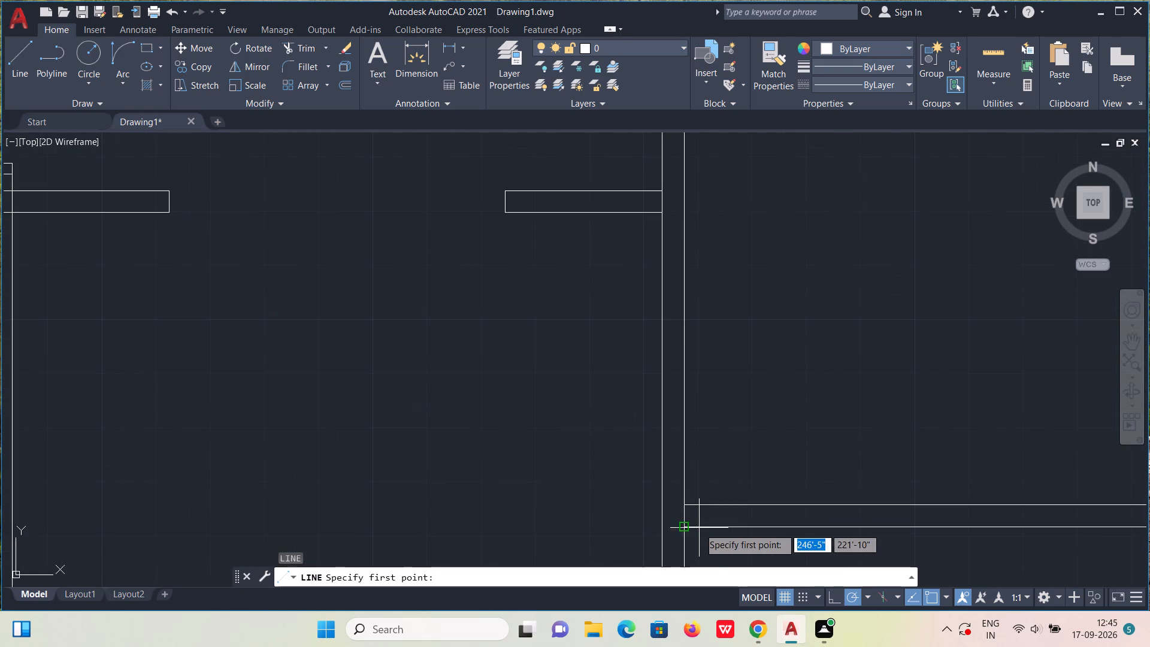
{"action": "left_click", "coordinate": [685, 504]}
{"action": "left_click", "coordinate": [664, 504]}
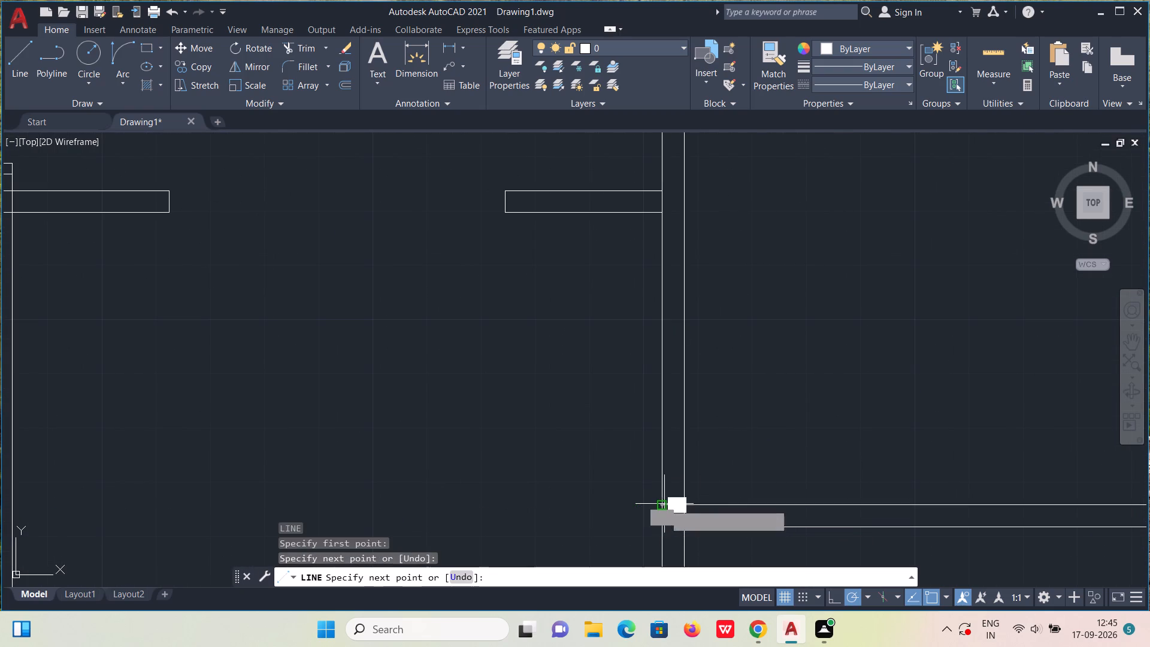
{"action": "key", "text": "Escape"}
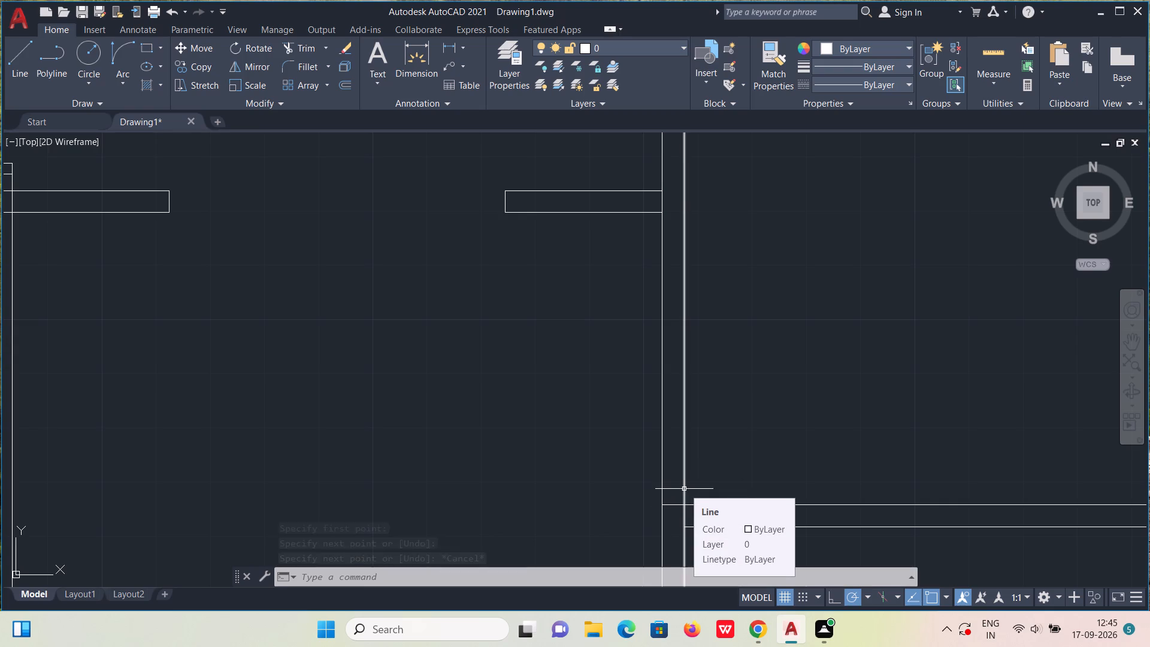
Draw the door leaf from the jamb line's midpoint: 3" up, 3' right, 2" up, back to the wall's left face, then 2" down and across.
{"action": "key", "text": "l"}
{"action": "key", "text": "Return"}
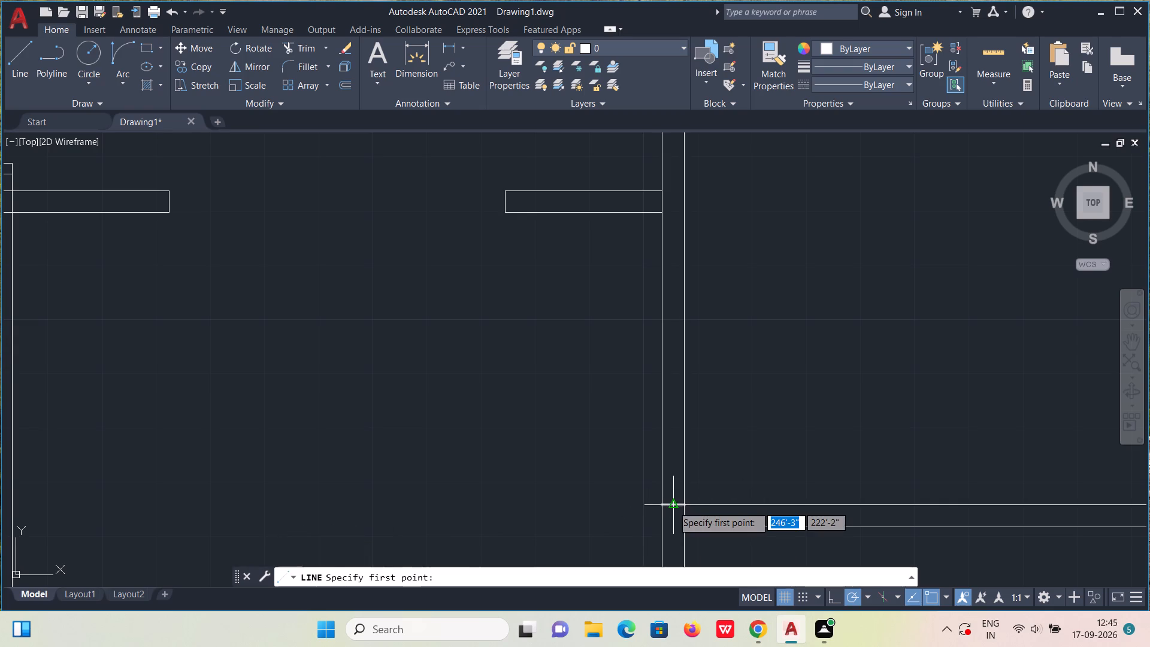
{"action": "left_click", "coordinate": [673, 506]}
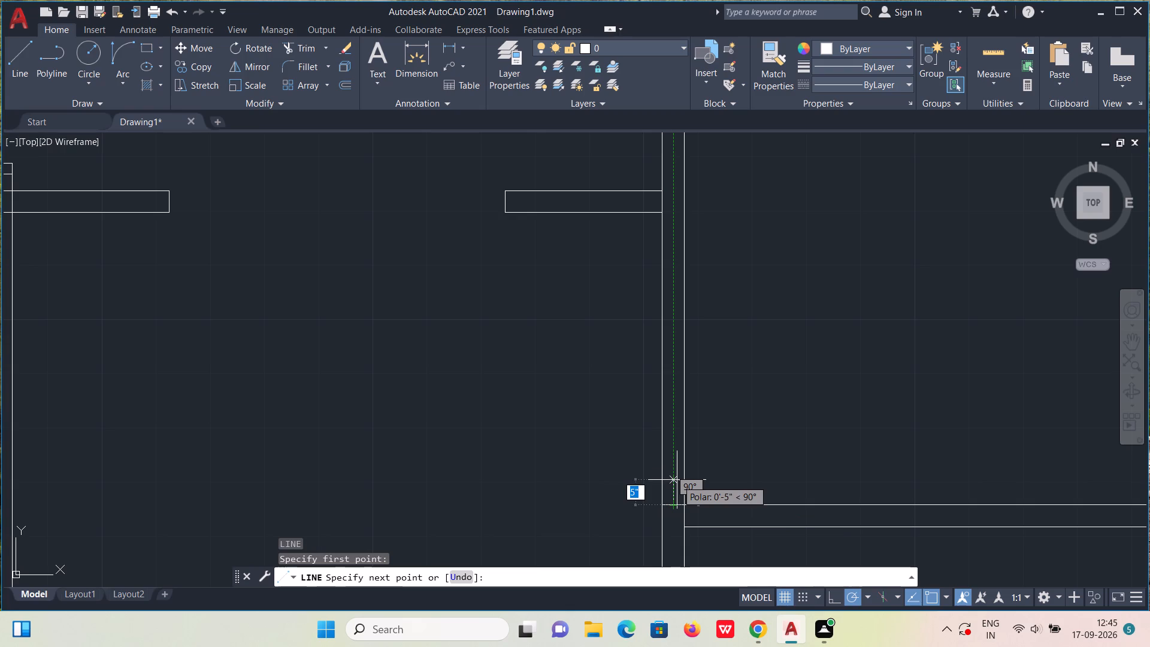
{"action": "type", "text": "3\""}
{"action": "key", "text": "Return"}
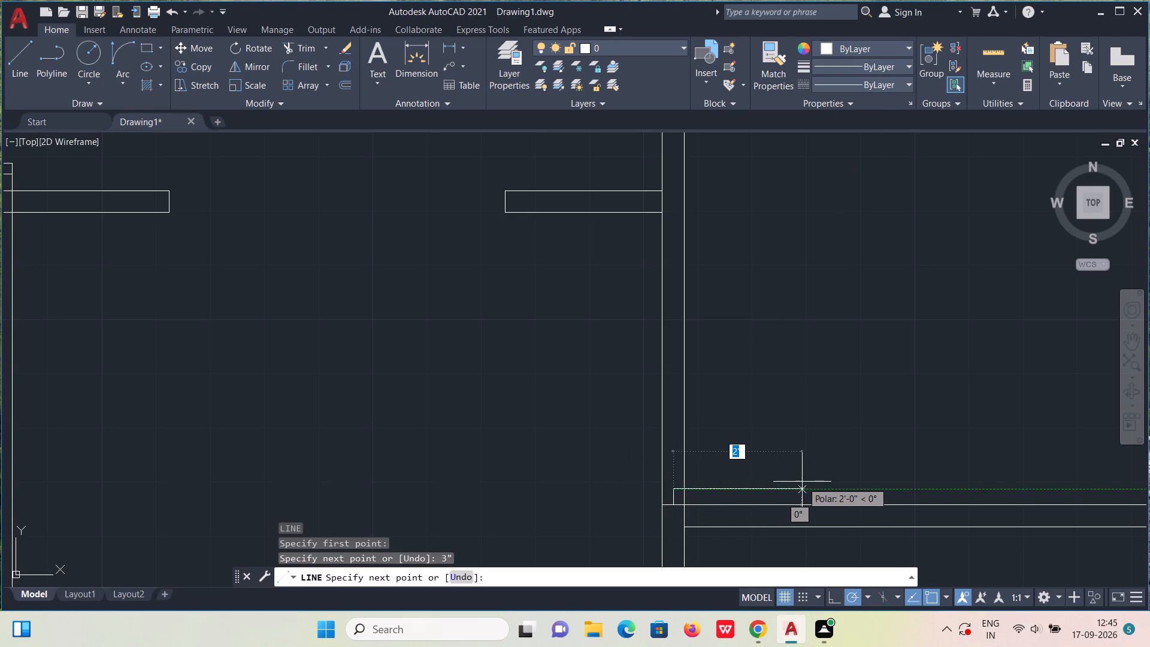
{"action": "type", "text": "3'"}
{"action": "key", "text": "Return"}
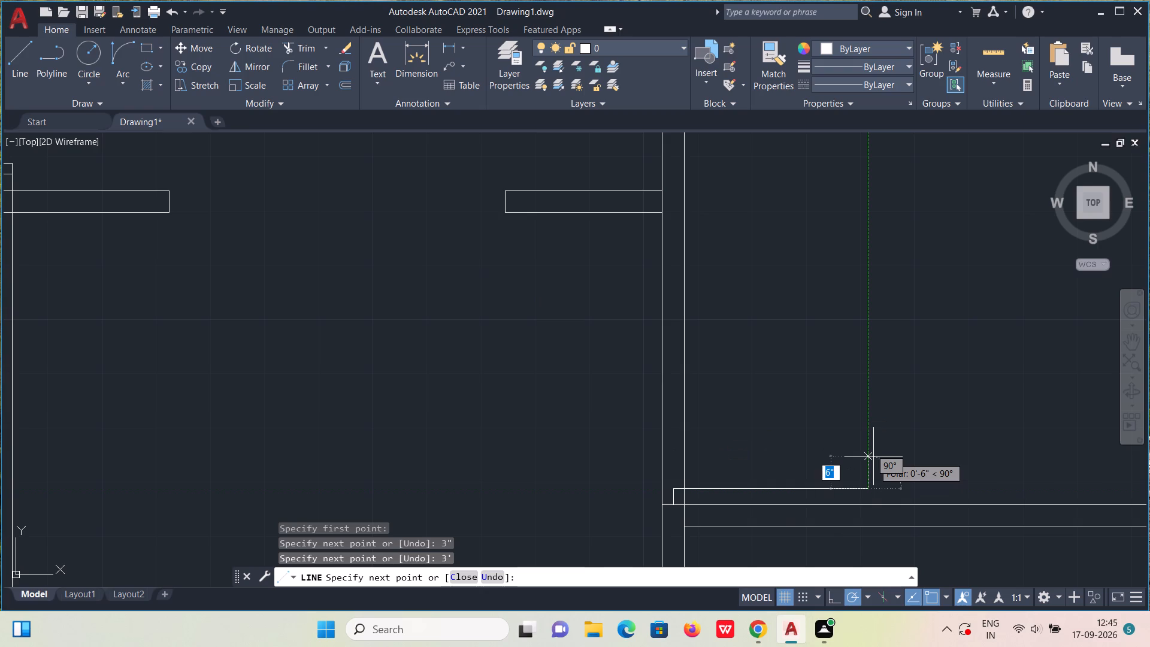
{"action": "type", "text": "2\""}
{"action": "key", "text": "Return"}
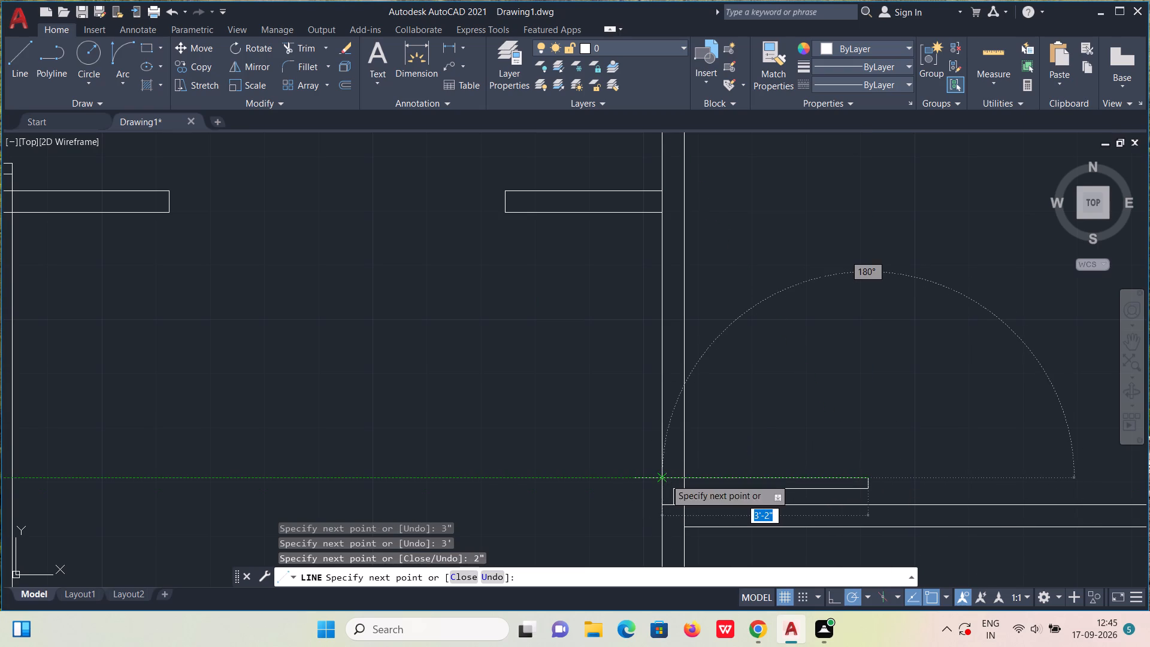
{"action": "left_click", "coordinate": [665, 479]}
{"action": "type", "text": "2\""}
{"action": "key", "text": "Return"}
{"action": "left_click", "coordinate": [686, 490]}
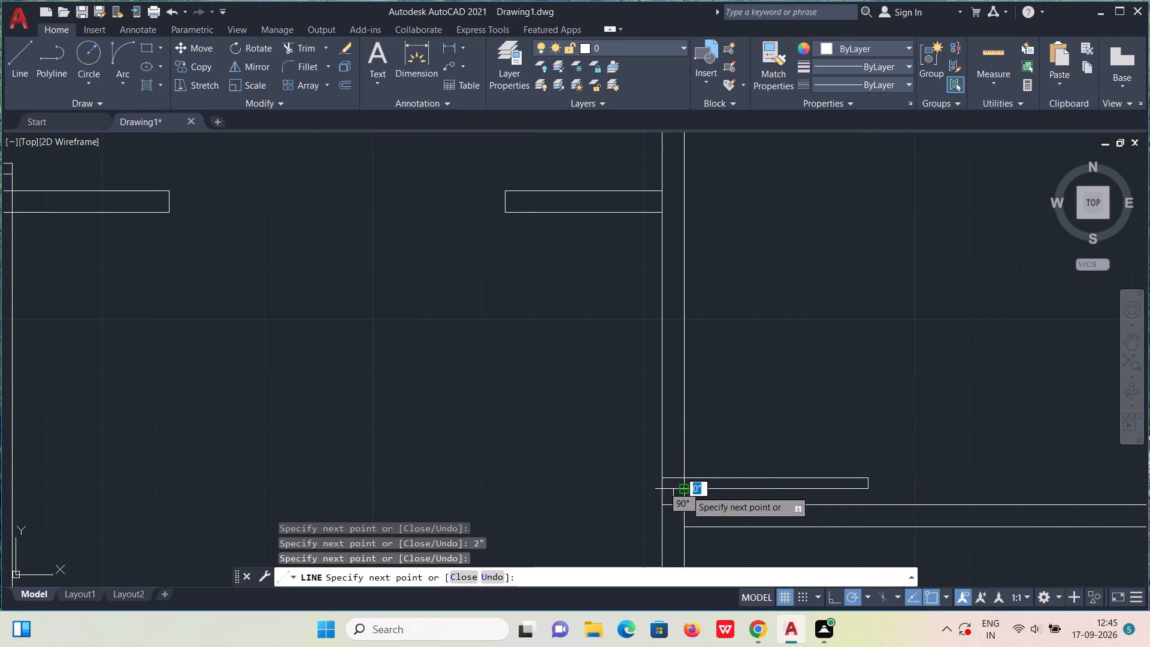
{"action": "key", "text": "Escape"}
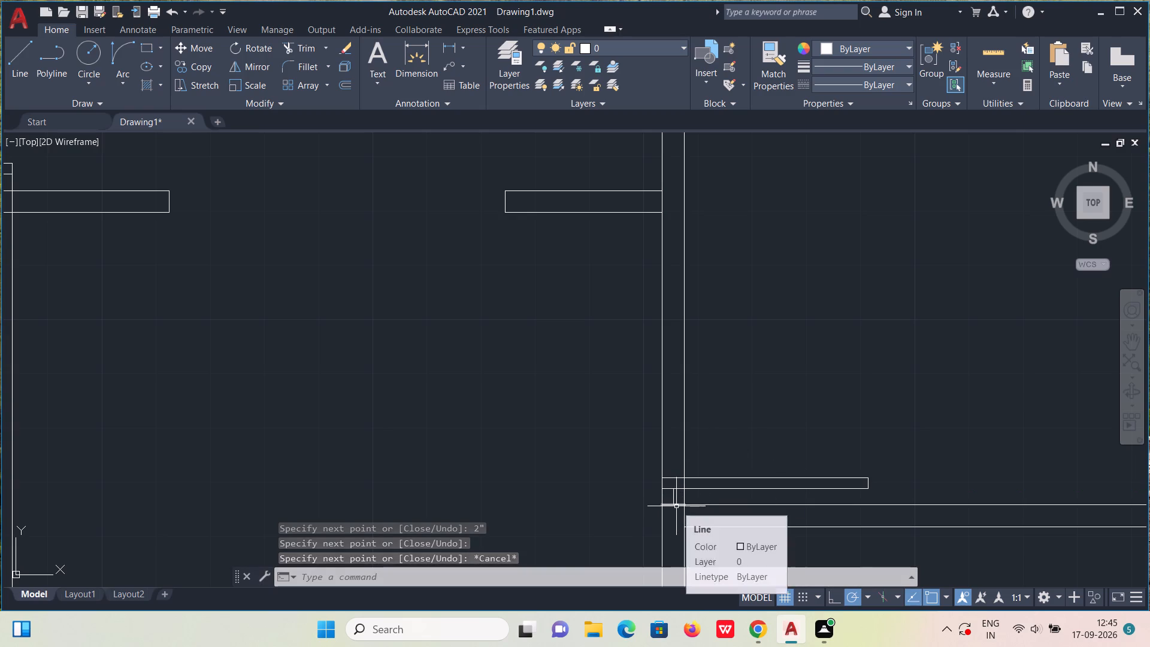
Copy the jamb line 3'3" straight up the wall to mark the other side of the door opening.
{"action": "left_click", "coordinate": [676, 506]}
{"action": "type", "text": "co"}
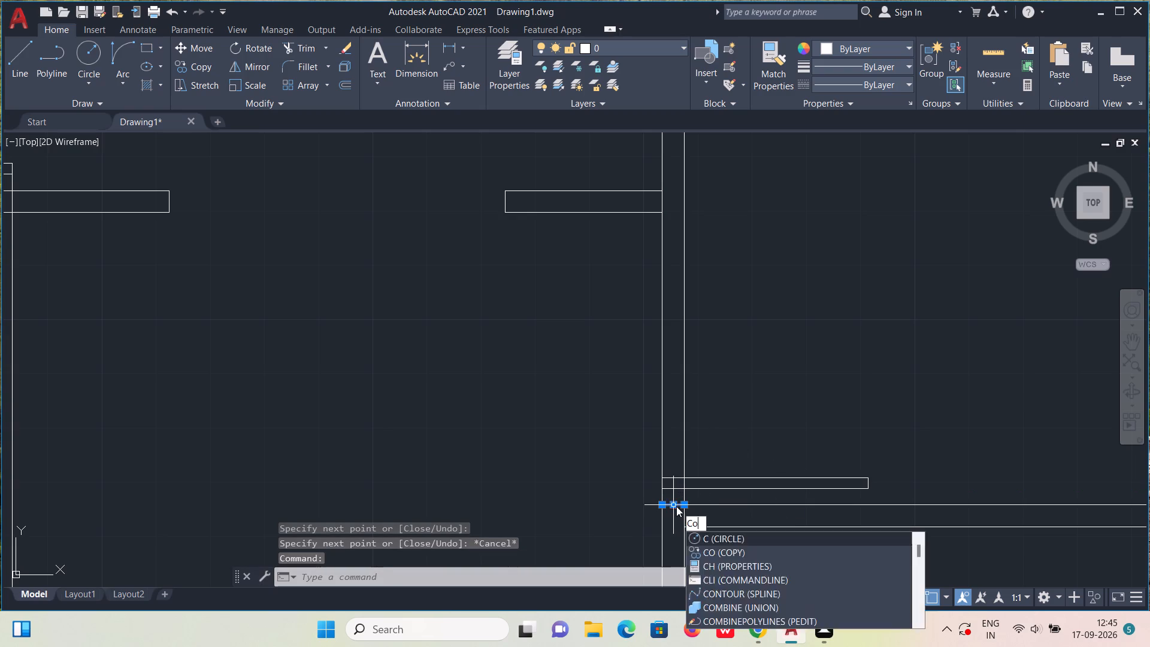
{"action": "key", "text": "Return"}
{"action": "left_click", "coordinate": [676, 506]}
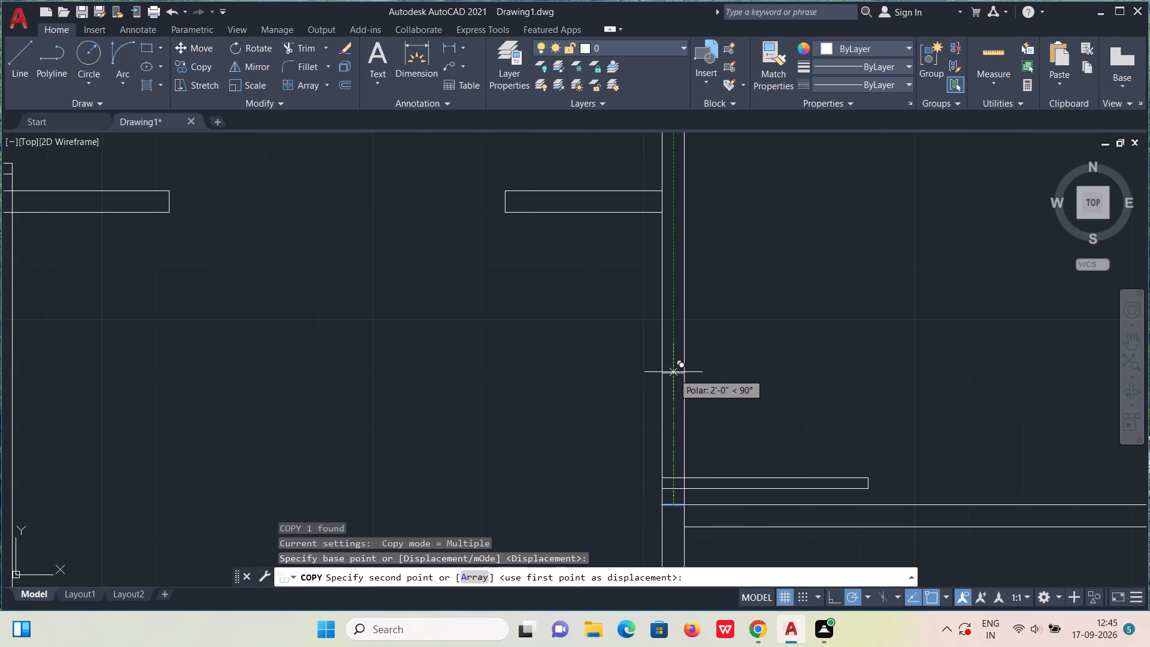
{"action": "type", "text": "3'"}
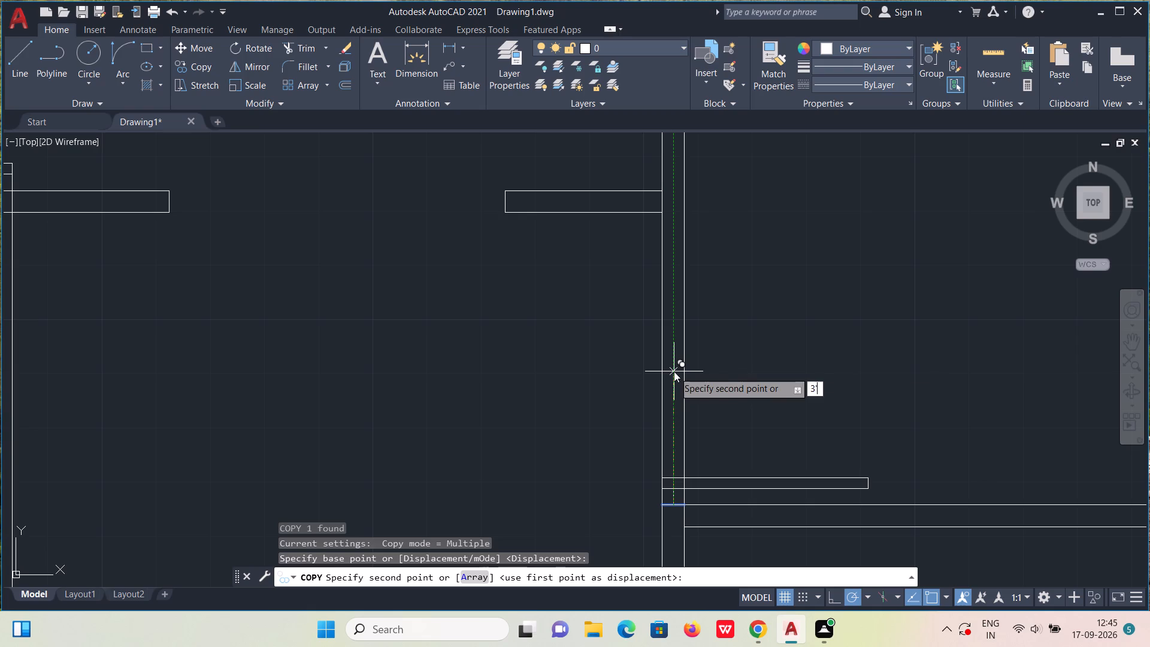
{"action": "type", "text": "3\""}
{"action": "key", "text": "Return"}
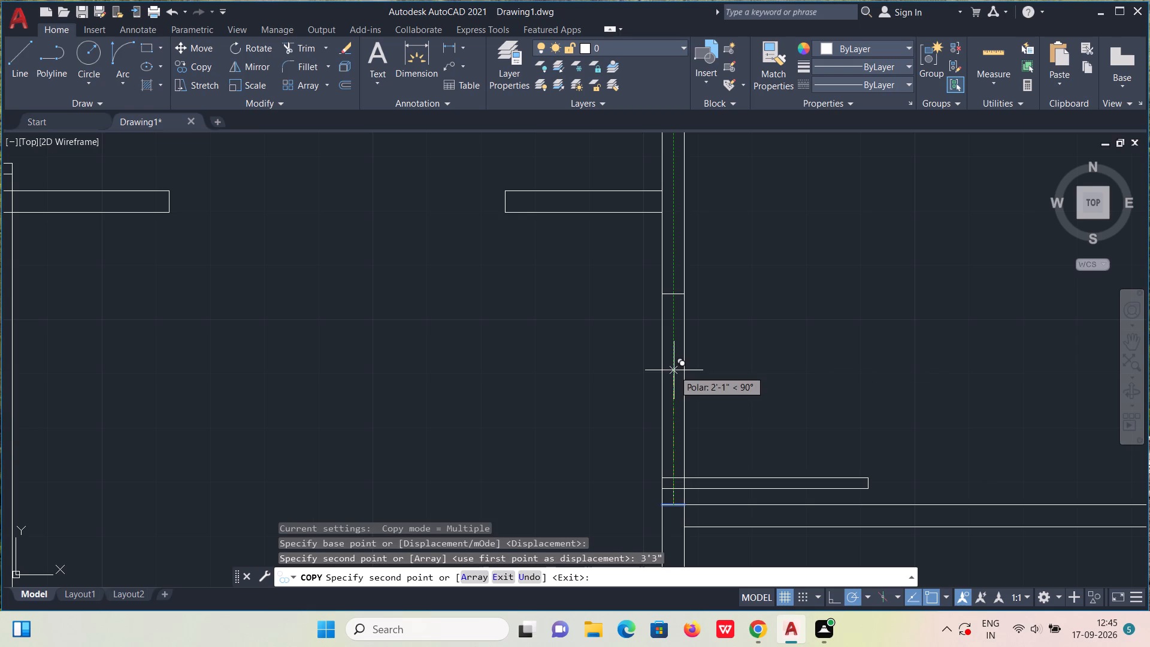
{"action": "key", "text": "Escape"}
Draw a 3" door stop line downward from the midpoint of the upper jamb line.
{"action": "key", "text": "l"}
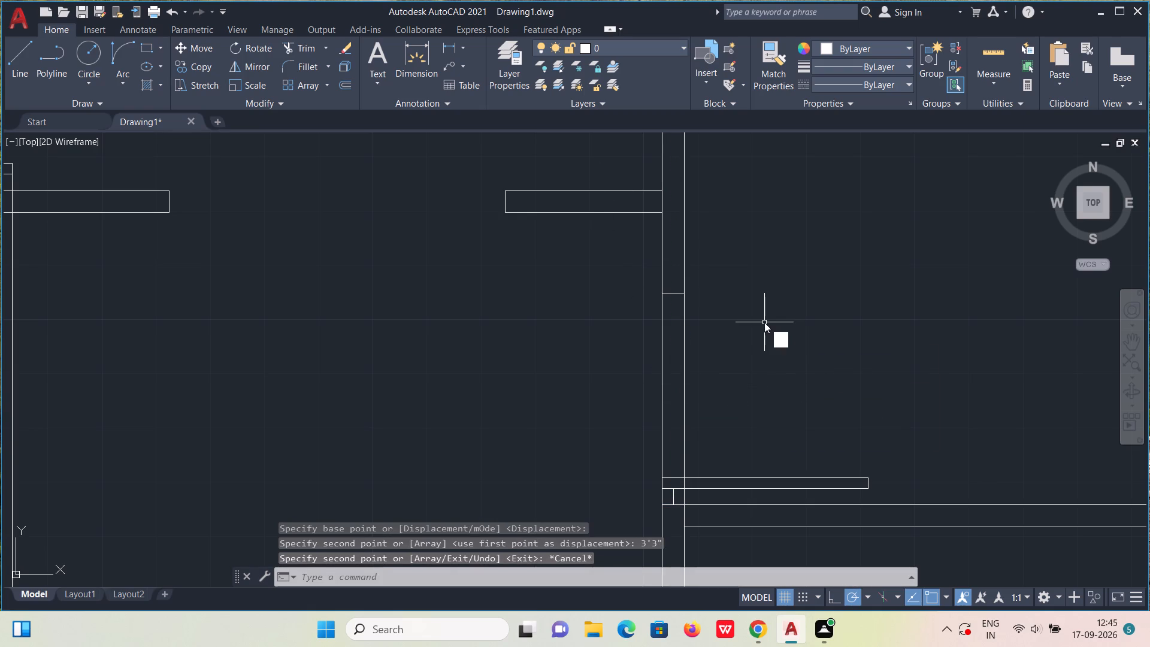
{"action": "key", "text": "Return"}
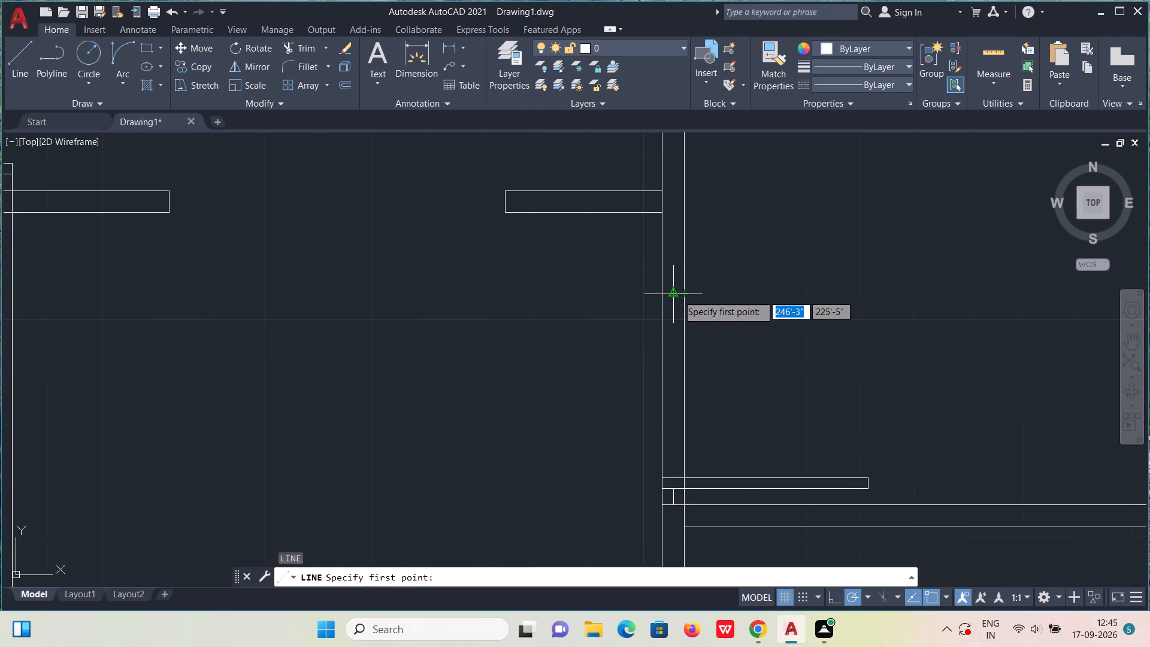
{"action": "left_click", "coordinate": [677, 295]}
{"action": "type", "text": "3\""}
{"action": "key", "text": "Return"}
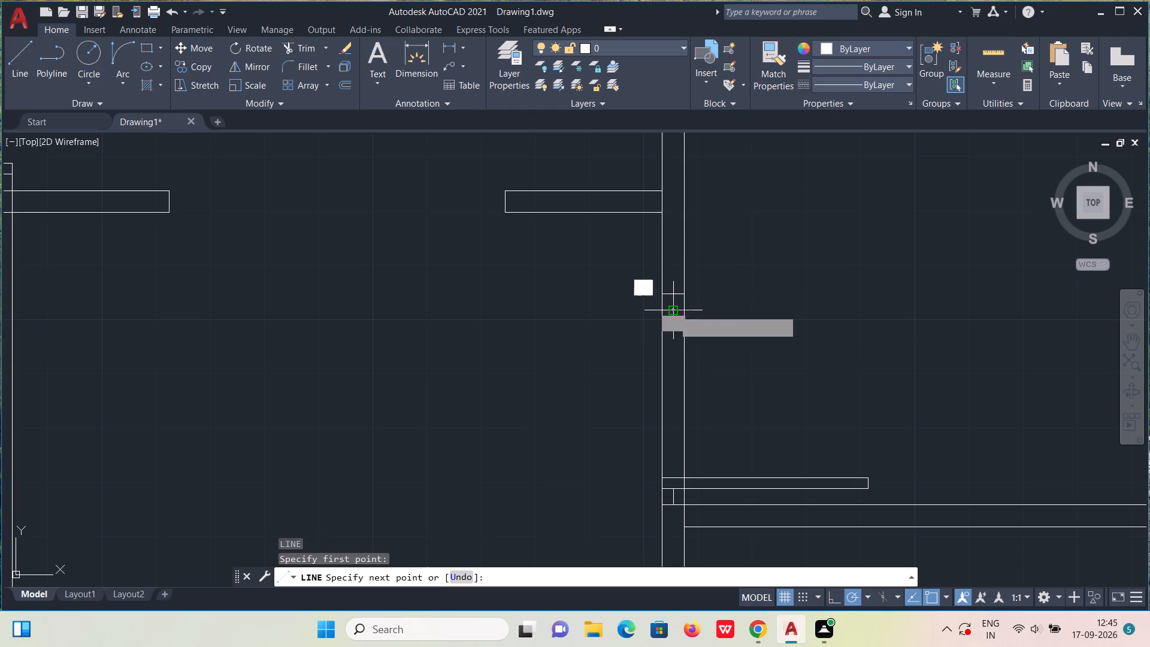
{"action": "key", "text": "grave"}
{"action": "key", "text": "Escape"}
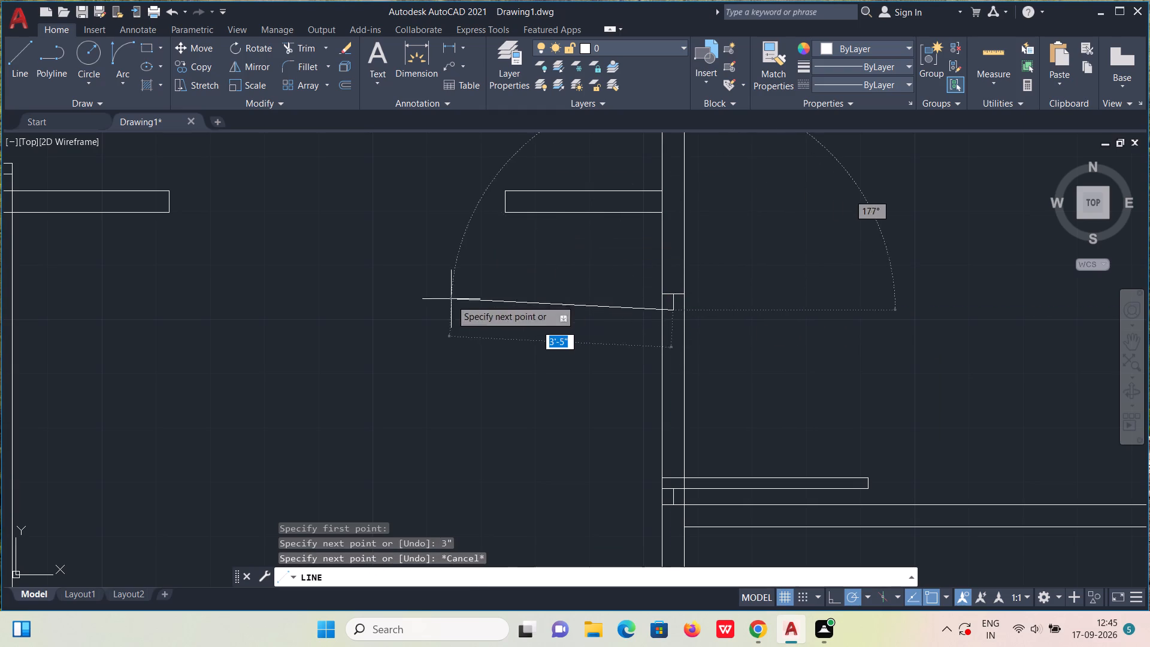
{"action": "key", "text": "Escape"}
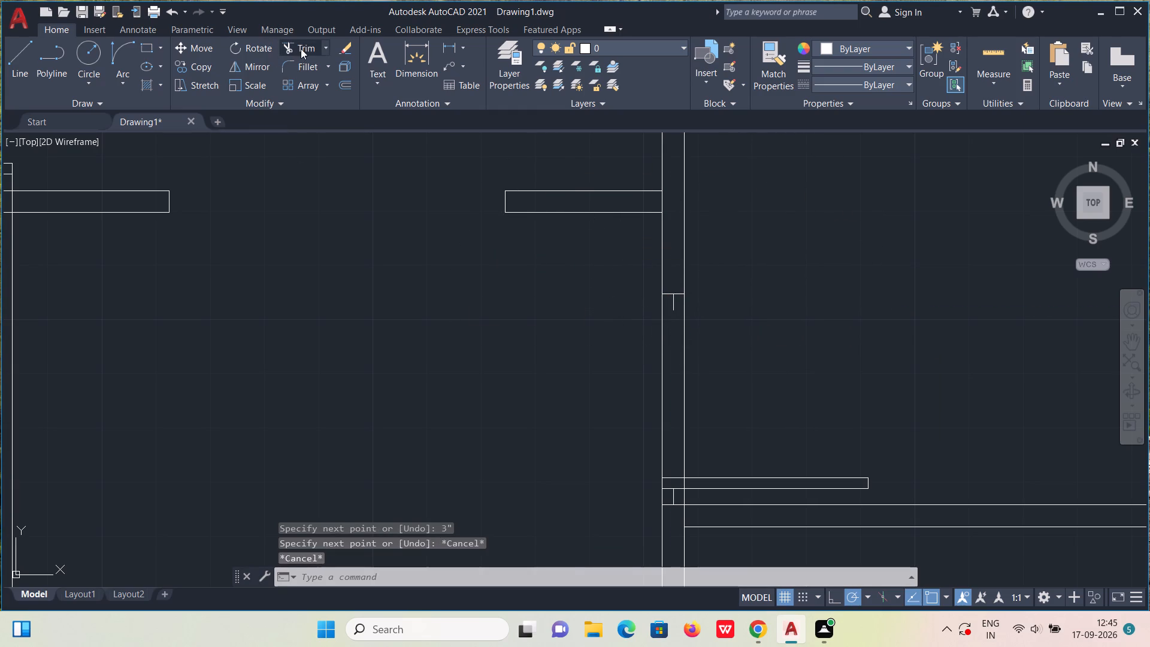
Trim both wall faces out of the door opening and remove the leftover lines at the hinge end of the door leaf.
{"action": "left_click", "coordinate": [301, 49]}
{"action": "left_click_drag", "start_coordinate": [583, 372], "coordinate": [842, 375]}
{"action": "scroll", "coordinate": [842, 375], "scroll_direction": "down", "scroll_amount": 2}
{"action": "scroll", "coordinate": [839, 397], "scroll_direction": "up", "scroll_amount": 3}
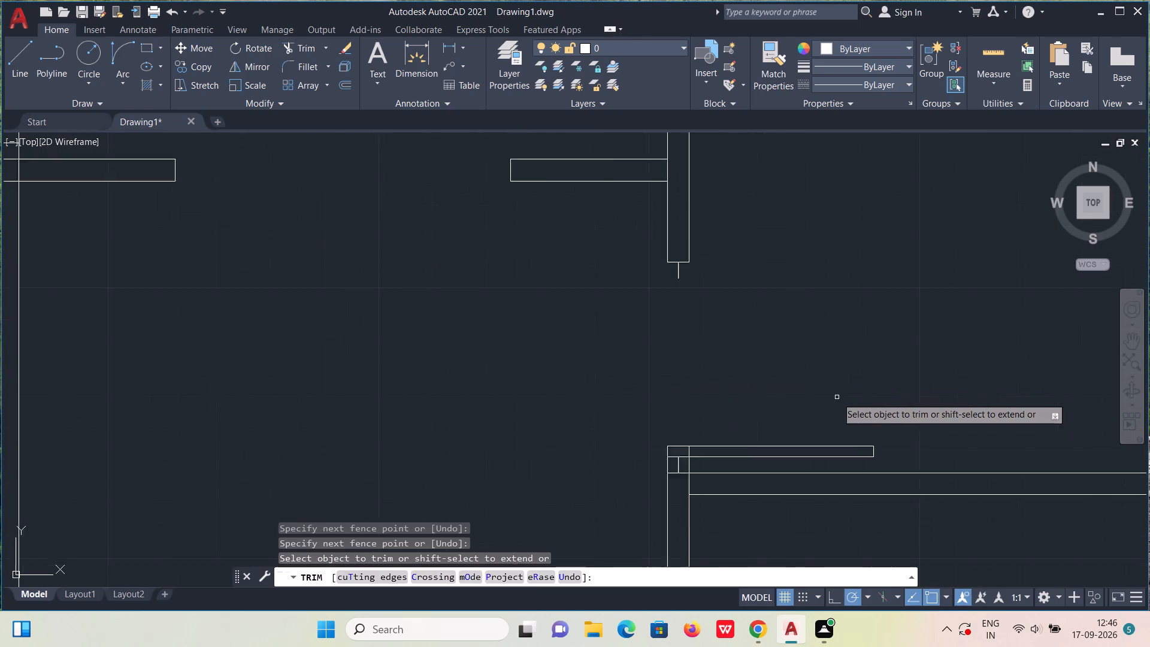
{"action": "middle_click_drag", "start_coordinate": [589, 464], "coordinate": [641, 301]}
{"action": "scroll", "coordinate": [688, 369], "scroll_direction": "up", "scroll_amount": 2}
{"action": "left_click_drag", "start_coordinate": [585, 298], "coordinate": [606, 303]}
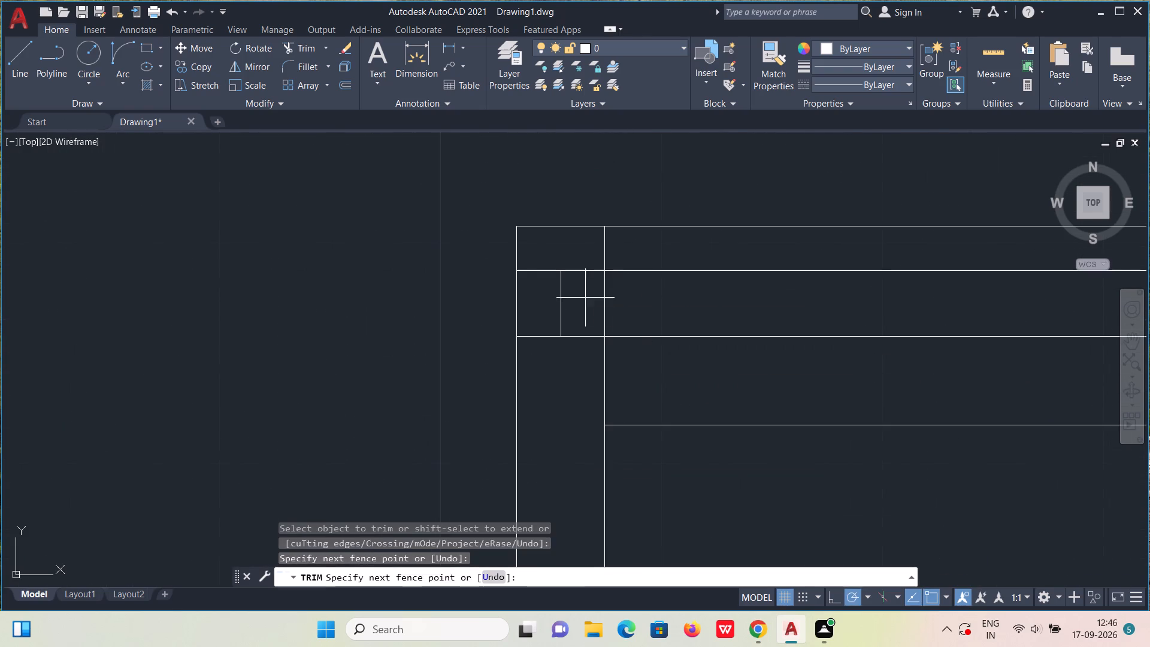
{"action": "left_click_drag", "start_coordinate": [606, 303], "coordinate": [628, 304]}
{"action": "left_click_drag", "start_coordinate": [600, 248], "coordinate": [621, 247]}
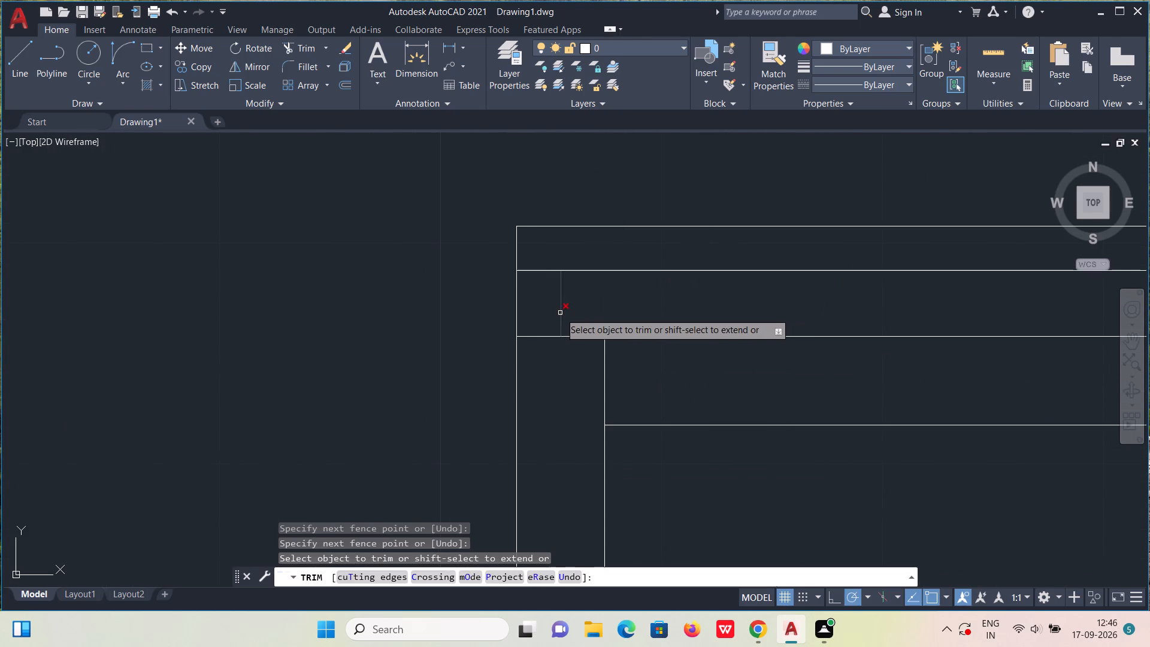
{"action": "left_click", "coordinate": [560, 313]}
Draw the door swing arc from the end of the 3" stop line to the leaf's upper outer corner, with a horizontal start tangent.
{"action": "scroll", "coordinate": [572, 281], "scroll_direction": "down", "scroll_amount": 4}
{"action": "middle_click_drag", "start_coordinate": [690, 238], "coordinate": [739, 353]}
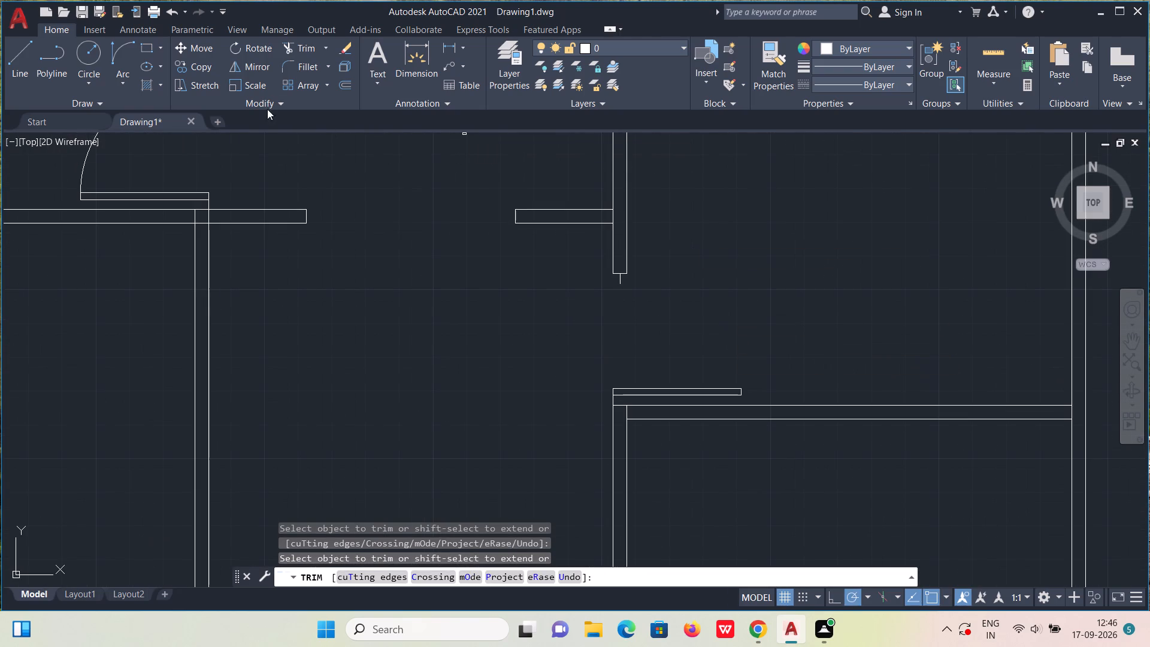
{"action": "left_click", "coordinate": [126, 53]}
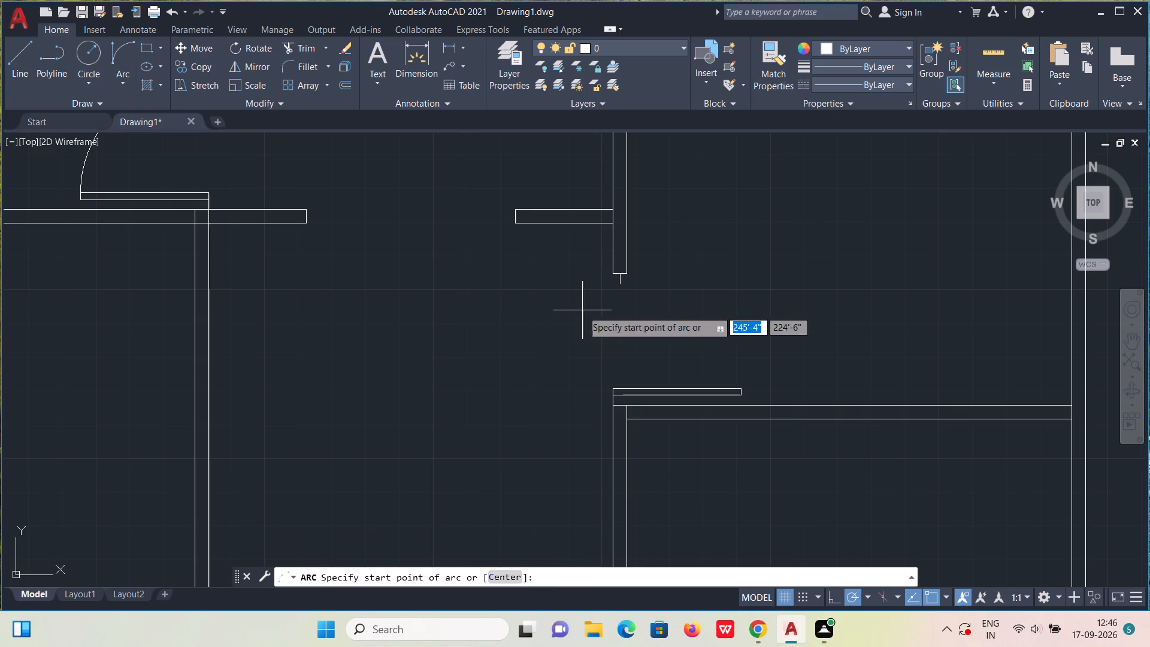
{"action": "left_click", "coordinate": [621, 285]}
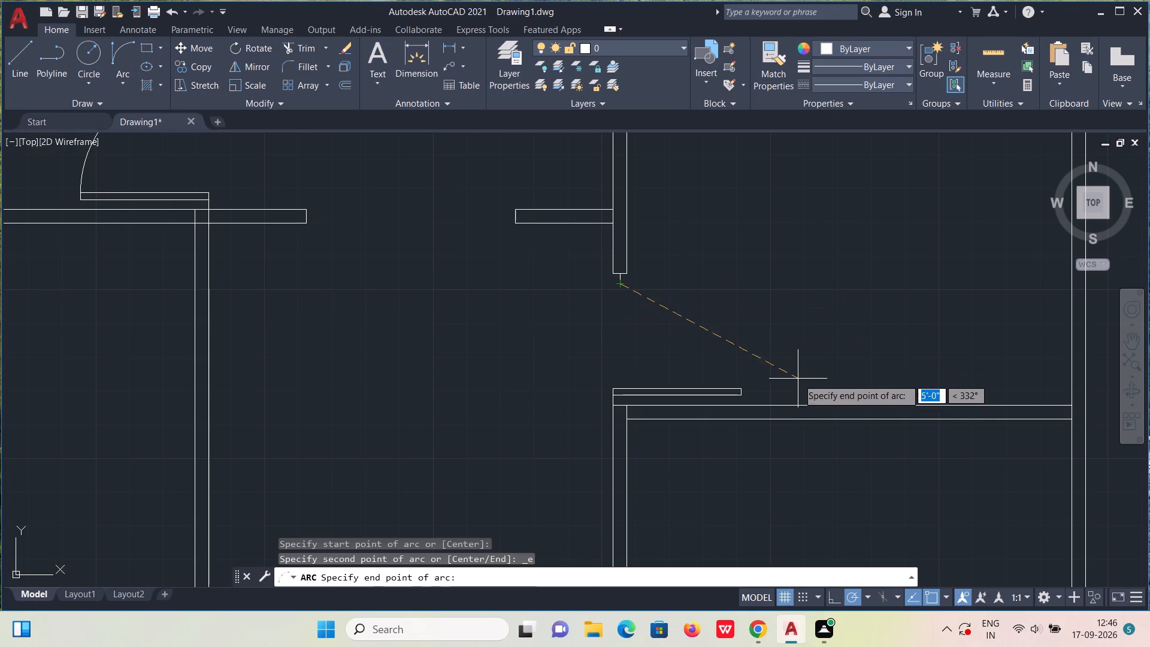
{"action": "scroll", "coordinate": [739, 387], "scroll_direction": "up", "scroll_amount": 1}
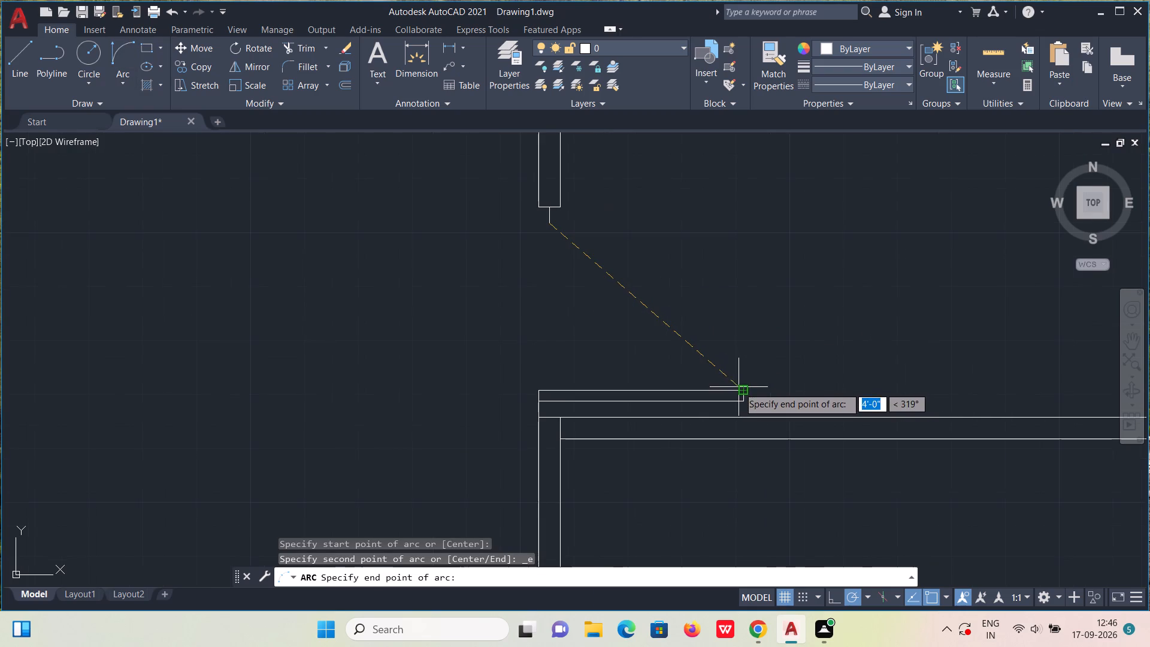
{"action": "scroll", "coordinate": [743, 389], "scroll_direction": "up", "scroll_amount": 3}
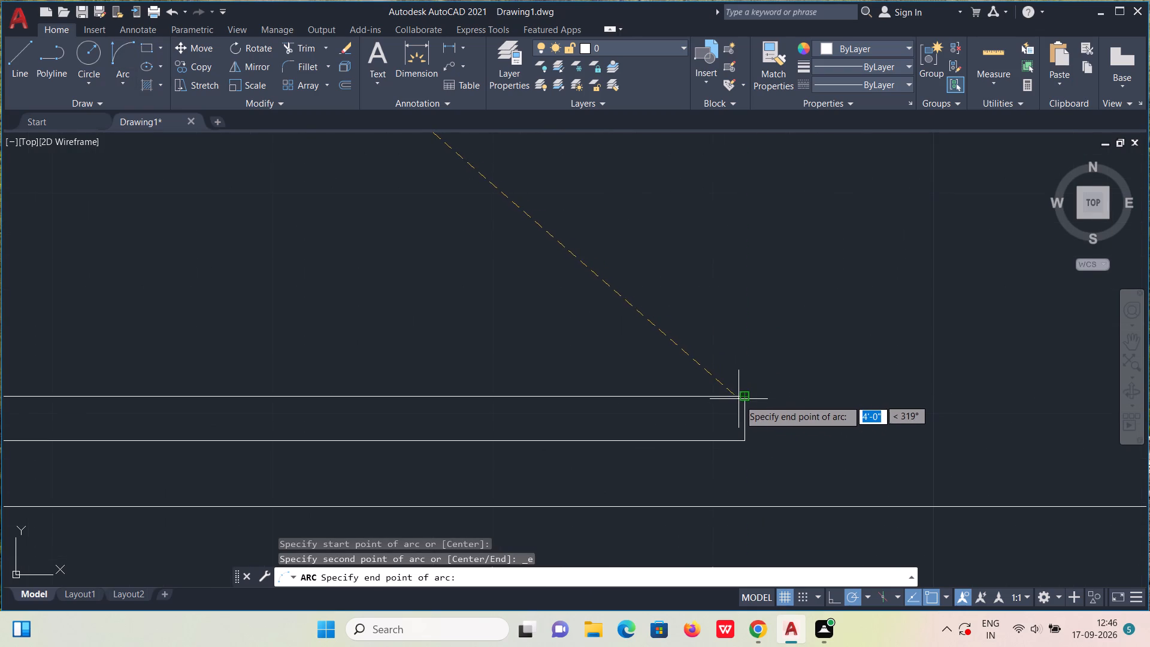
{"action": "left_click", "coordinate": [746, 393]}
{"action": "scroll", "coordinate": [746, 307], "scroll_direction": "down", "scroll_amount": 4}
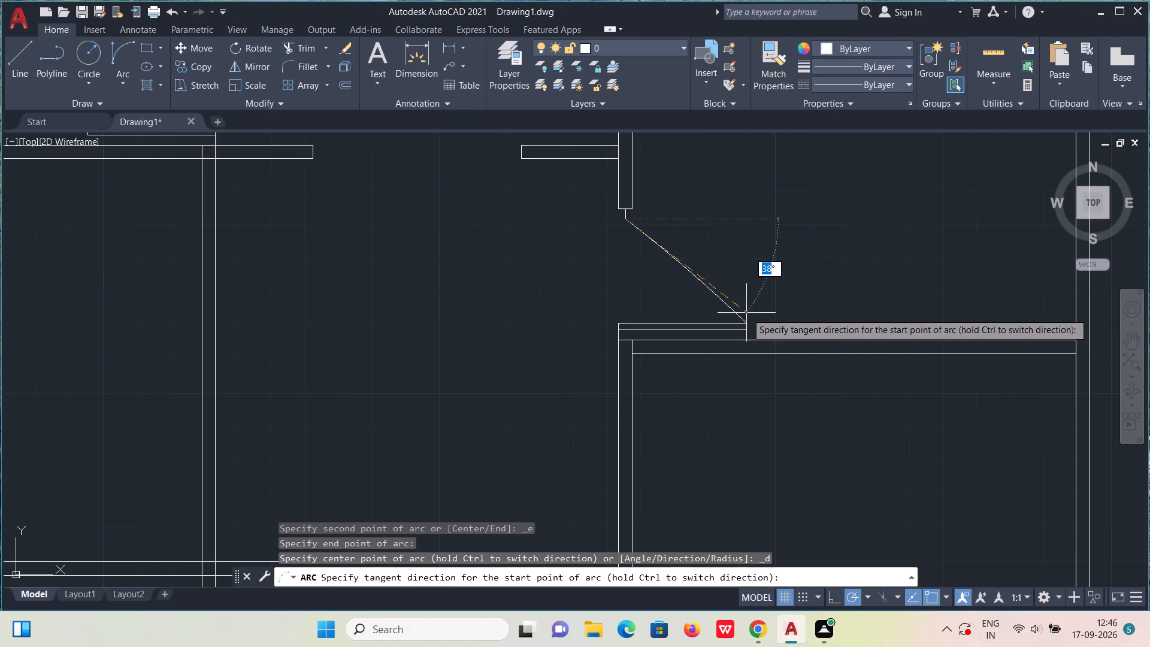
{"action": "scroll", "coordinate": [747, 312], "scroll_direction": "down", "scroll_amount": 1}
{"action": "scroll", "coordinate": [764, 257], "scroll_direction": "up", "scroll_amount": 1}
{"action": "left_click", "coordinate": [764, 257]}
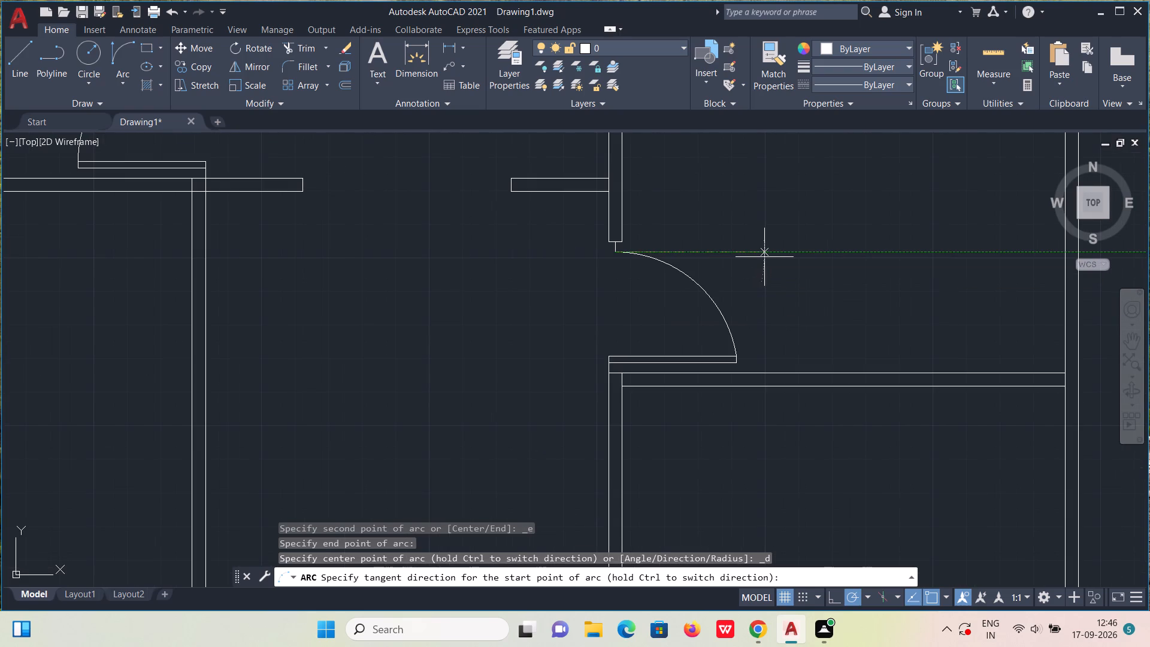
Trim the vertical wall's right-face segment where the horizontal wall joins it, just below the new door.
{"action": "scroll", "coordinate": [831, 442], "scroll_direction": "down", "scroll_amount": 1}
{"action": "scroll", "coordinate": [689, 434], "scroll_direction": "up", "scroll_amount": 1}
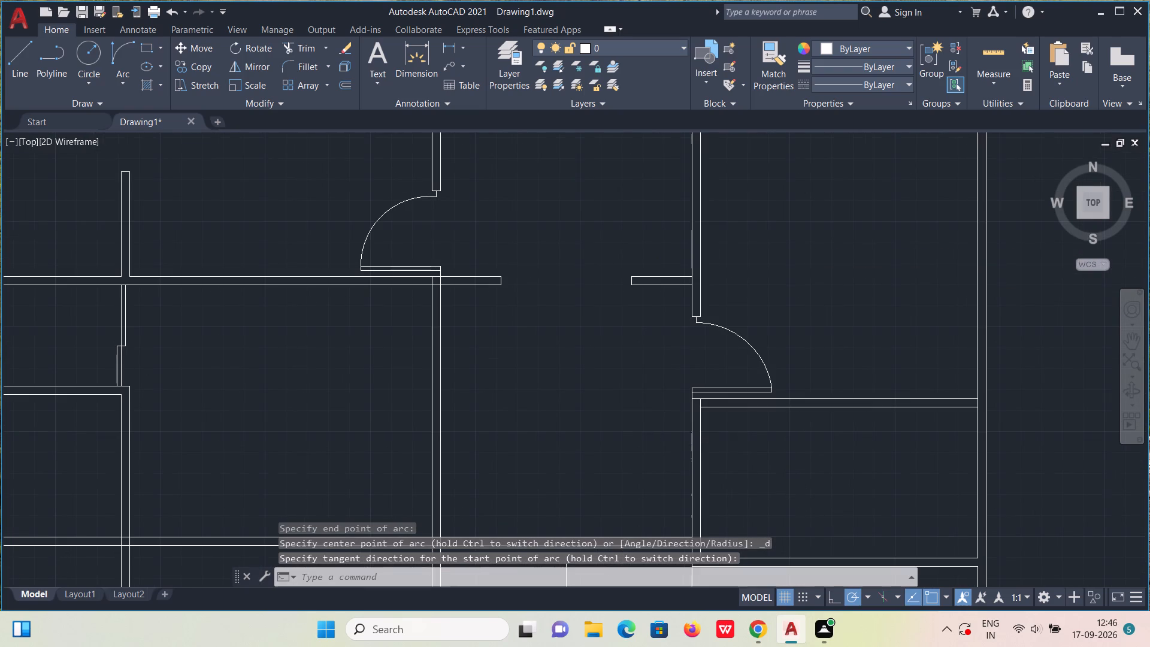
{"action": "left_click", "coordinate": [297, 50]}
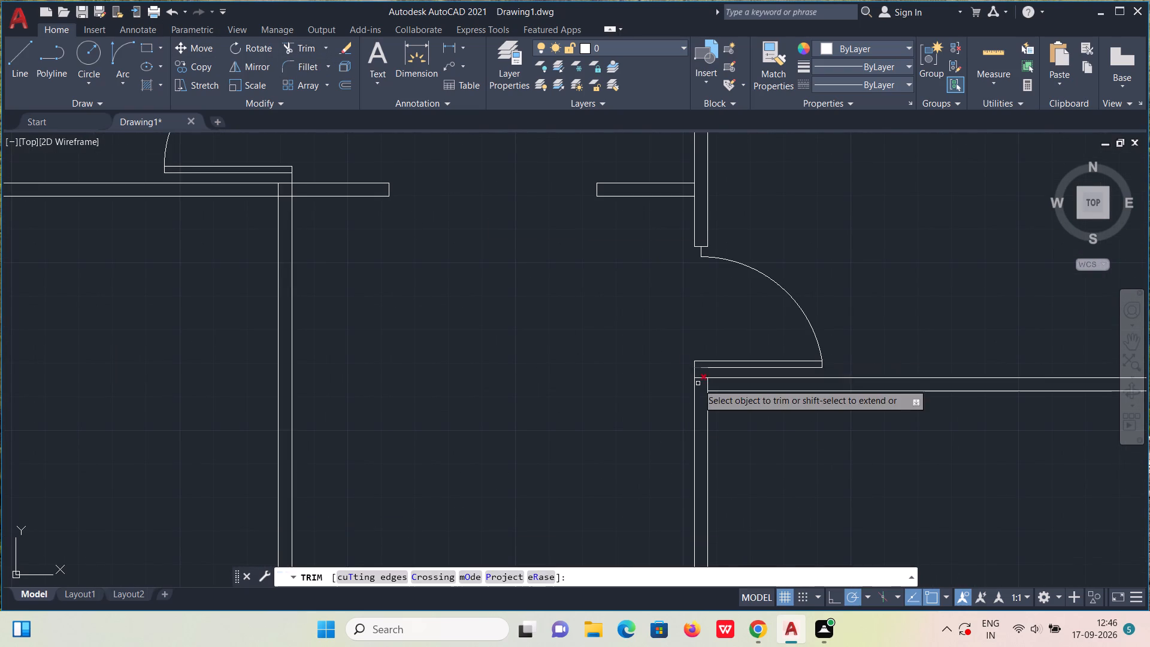
{"action": "scroll", "coordinate": [697, 384], "scroll_direction": "up", "scroll_amount": 2}
{"action": "left_click_drag", "start_coordinate": [709, 379], "coordinate": [744, 386]}
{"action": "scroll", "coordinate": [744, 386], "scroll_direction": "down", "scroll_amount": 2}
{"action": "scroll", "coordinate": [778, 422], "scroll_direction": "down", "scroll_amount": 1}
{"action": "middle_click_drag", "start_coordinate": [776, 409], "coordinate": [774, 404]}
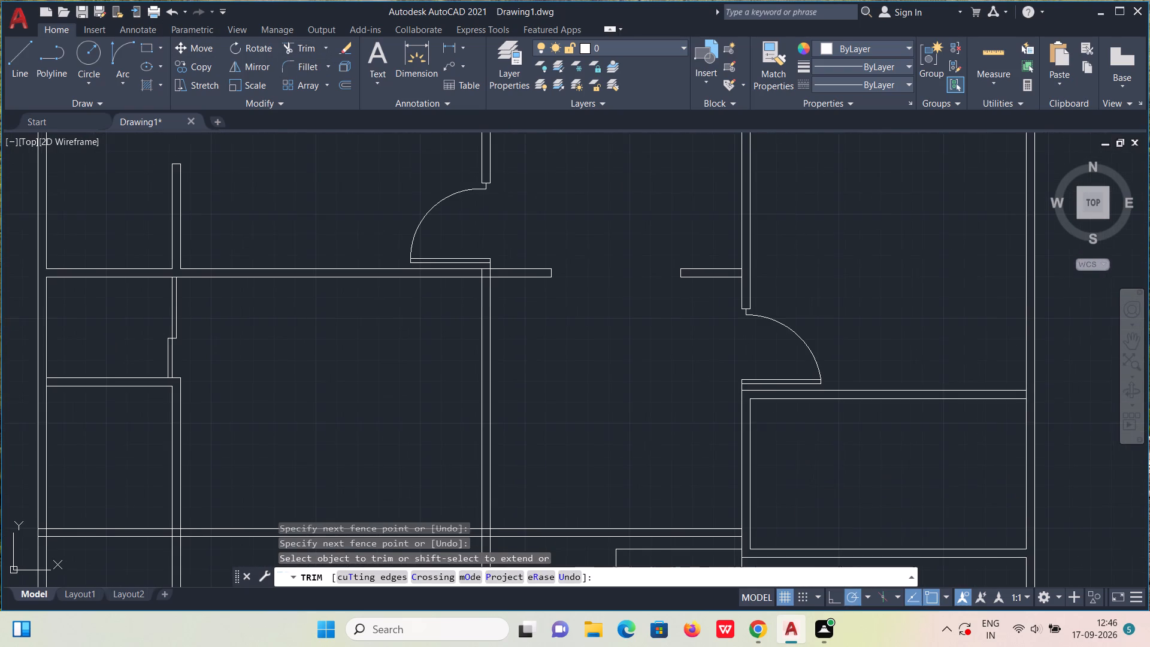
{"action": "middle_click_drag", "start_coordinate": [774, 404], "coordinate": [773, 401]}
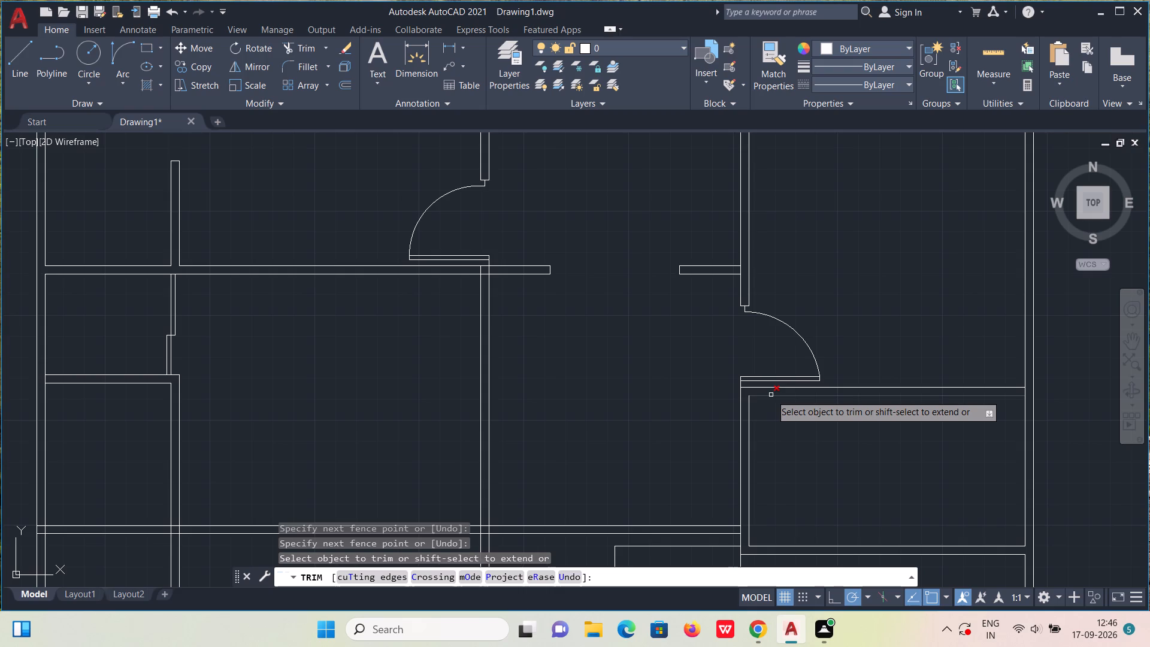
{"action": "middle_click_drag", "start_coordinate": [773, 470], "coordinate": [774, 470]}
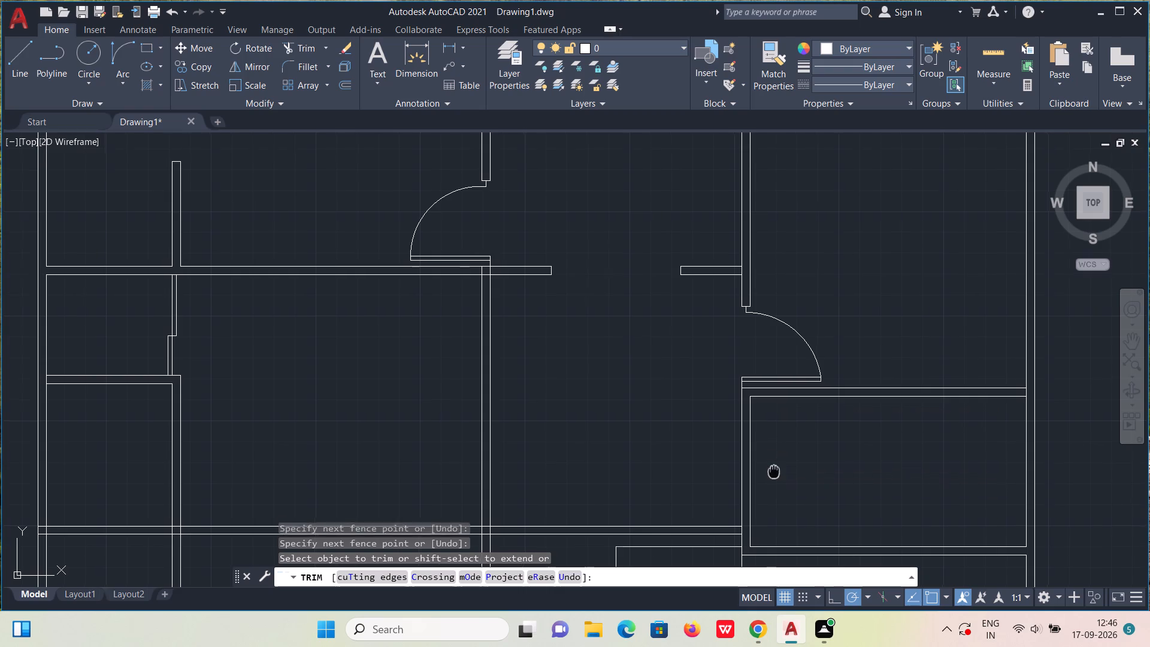
Trim both faces of the central vertical wall where it crosses the room between the two long horizontal walls.
{"action": "middle_click_drag", "start_coordinate": [774, 470], "coordinate": [846, 291]}
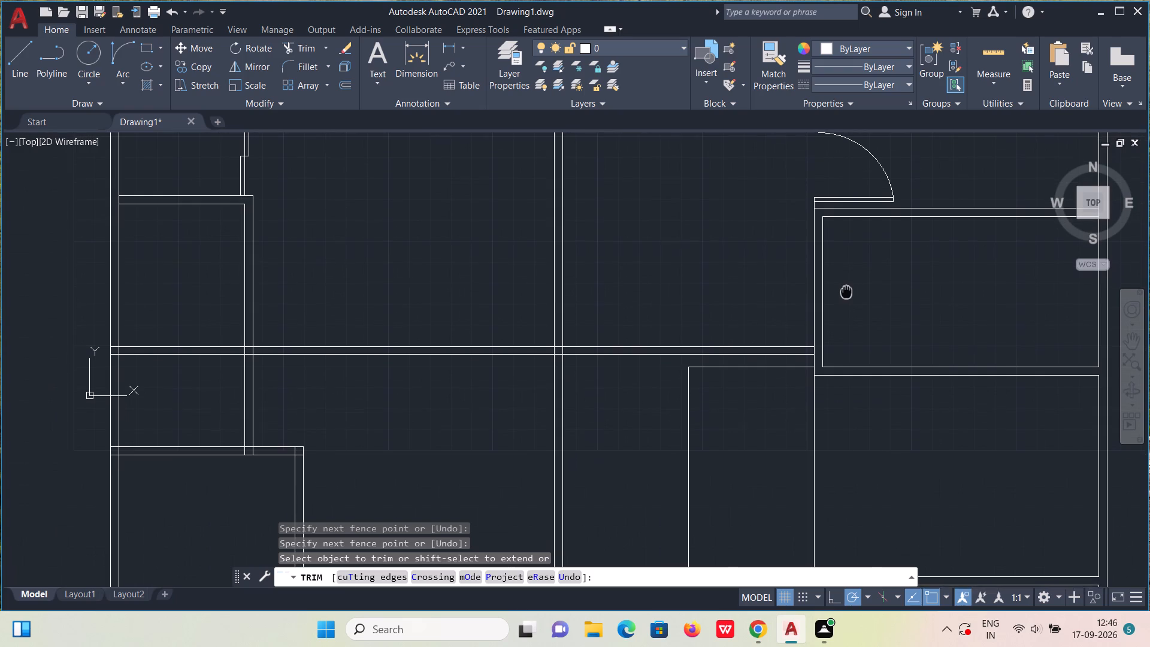
{"action": "middle_click_drag", "start_coordinate": [846, 291], "coordinate": [845, 286]}
{"action": "scroll", "coordinate": [656, 444], "scroll_direction": "down", "scroll_amount": 2}
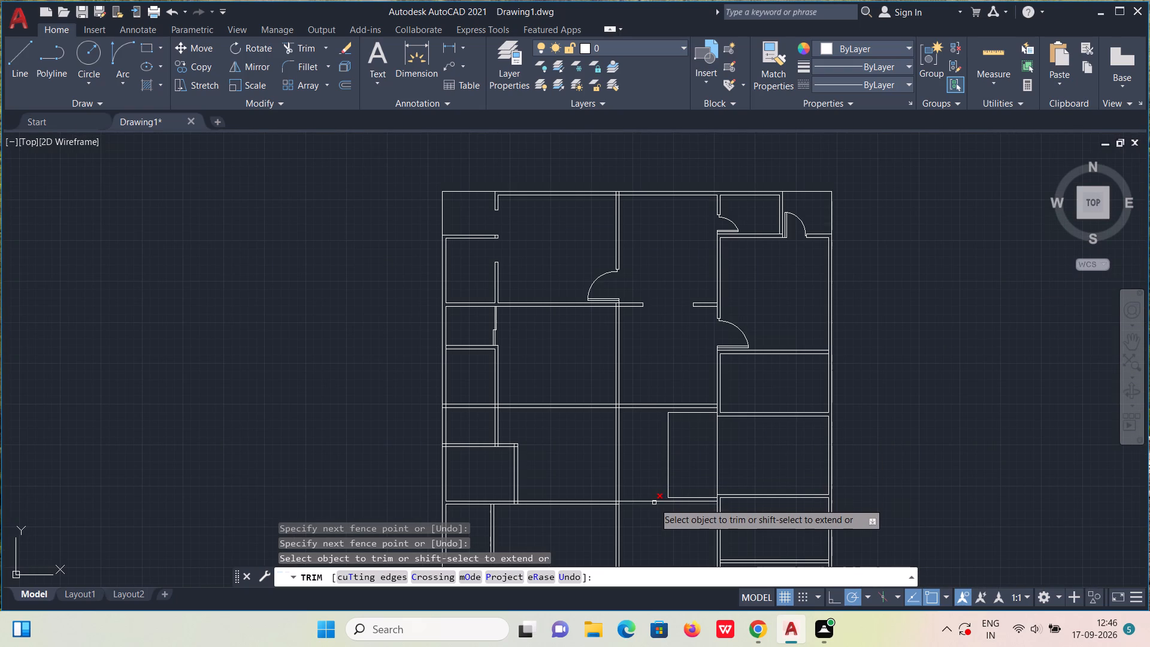
{"action": "middle_click_drag", "start_coordinate": [635, 486], "coordinate": [688, 350]}
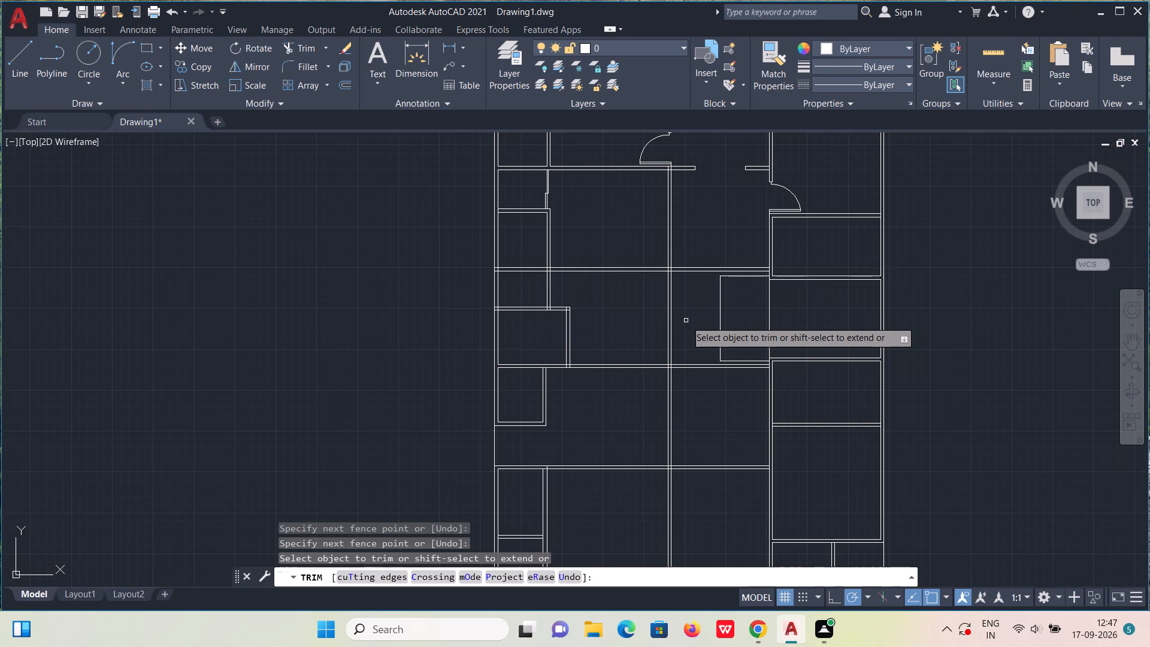
{"action": "left_click_drag", "start_coordinate": [683, 323], "coordinate": [634, 323]}
{"action": "scroll", "coordinate": [641, 328], "scroll_direction": "up", "scroll_amount": 2}
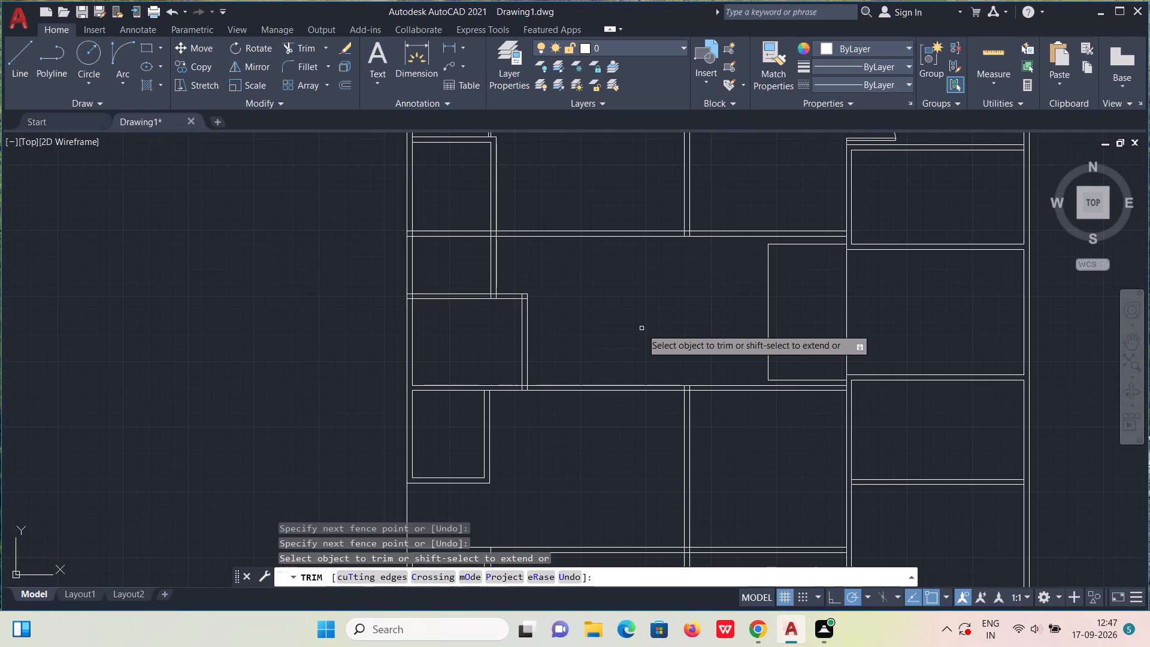
Measure the central room's clear width and height and the thickness of its lower wall with Quick Measure.
{"action": "middle_click_drag", "start_coordinate": [644, 329], "coordinate": [617, 345]}
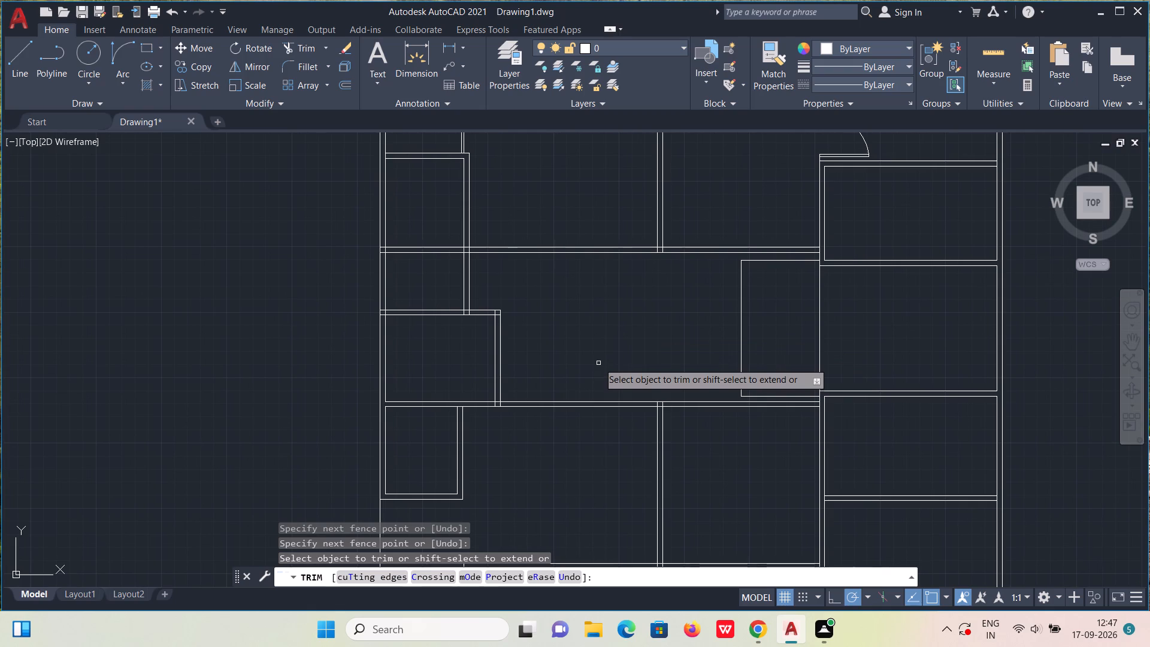
{"action": "left_click", "coordinate": [989, 54]}
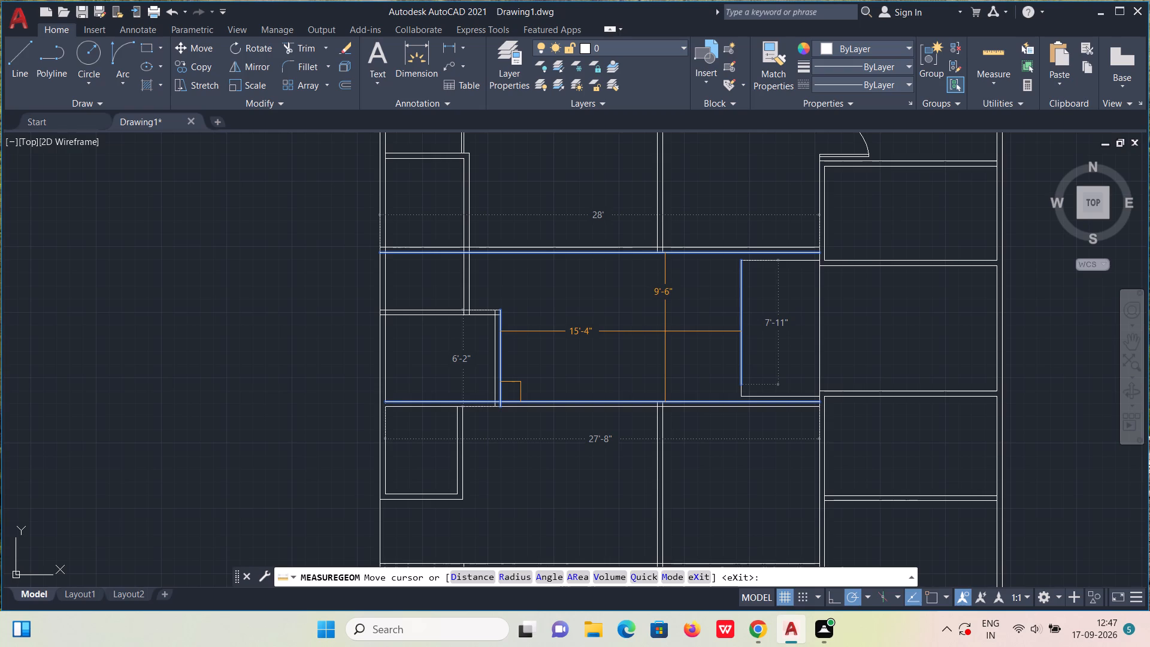
{"action": "scroll", "coordinate": [665, 331], "scroll_direction": "down", "scroll_amount": 1}
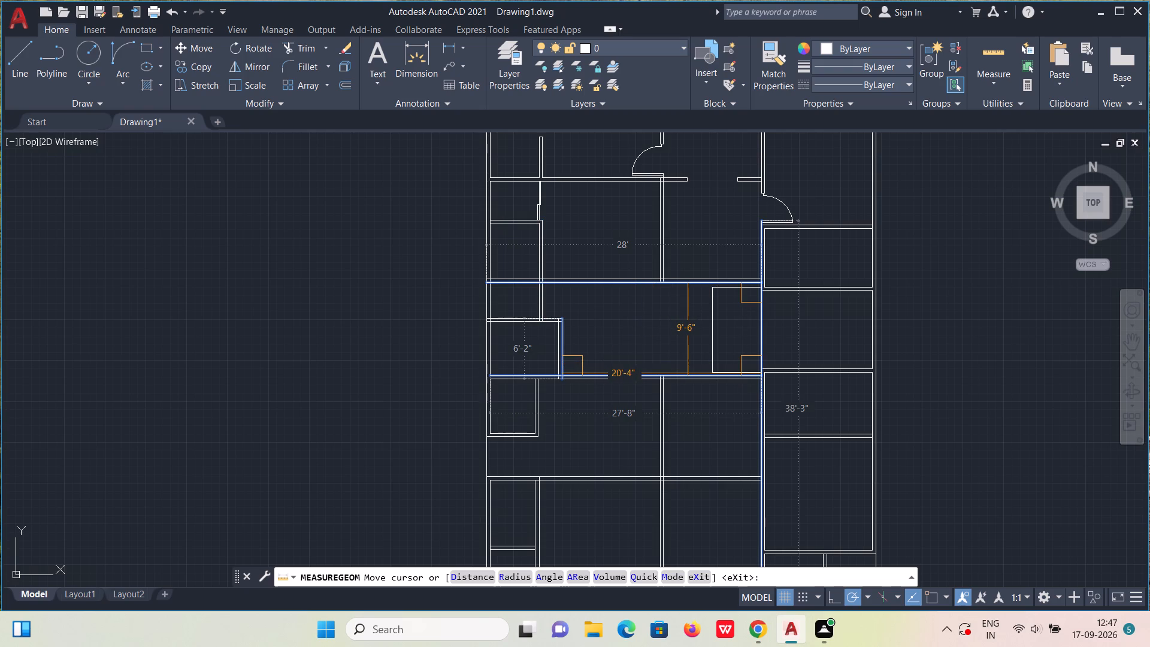
{"action": "scroll", "coordinate": [688, 373], "scroll_direction": "up", "scroll_amount": 2}
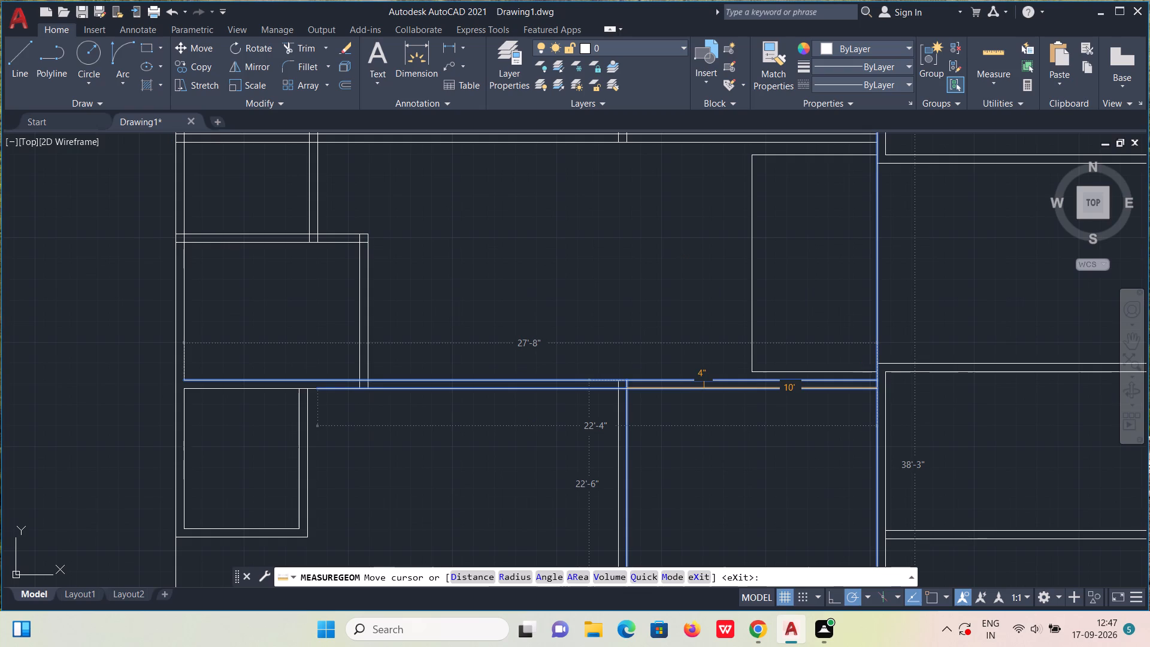
{"action": "key", "text": "Escape"}
Draw a 4" thick lower wall stub rising 2'5" from the small rectangle's lower-left corner, with both faces reaching the lower wall's bottom face.
{"action": "key", "text": "l"}
{"action": "key", "text": "Return"}
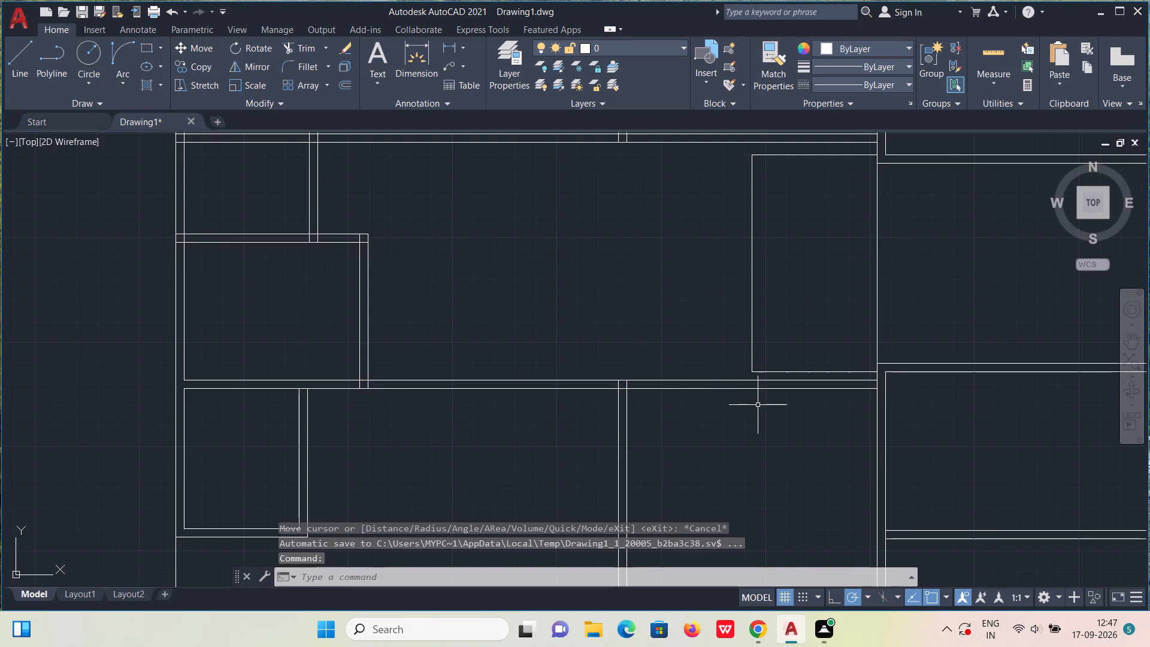
{"action": "left_click", "coordinate": [751, 371]}
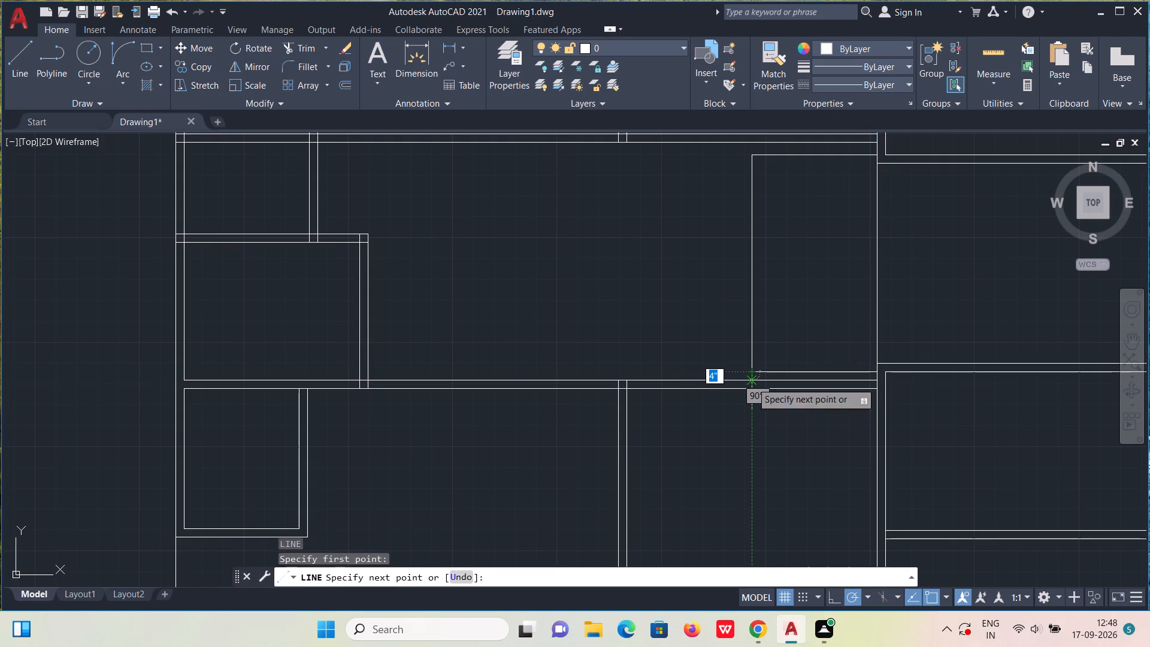
{"action": "left_click", "coordinate": [752, 388]}
{"action": "left_click", "coordinate": [752, 373]}
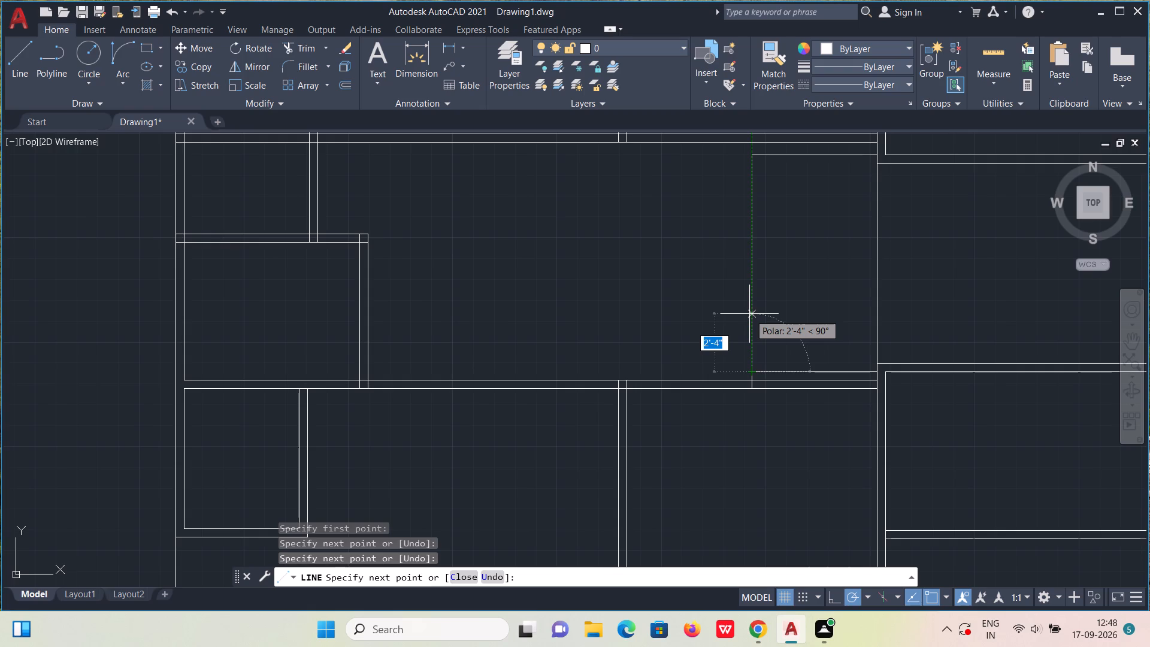
{"action": "key", "text": "2"}
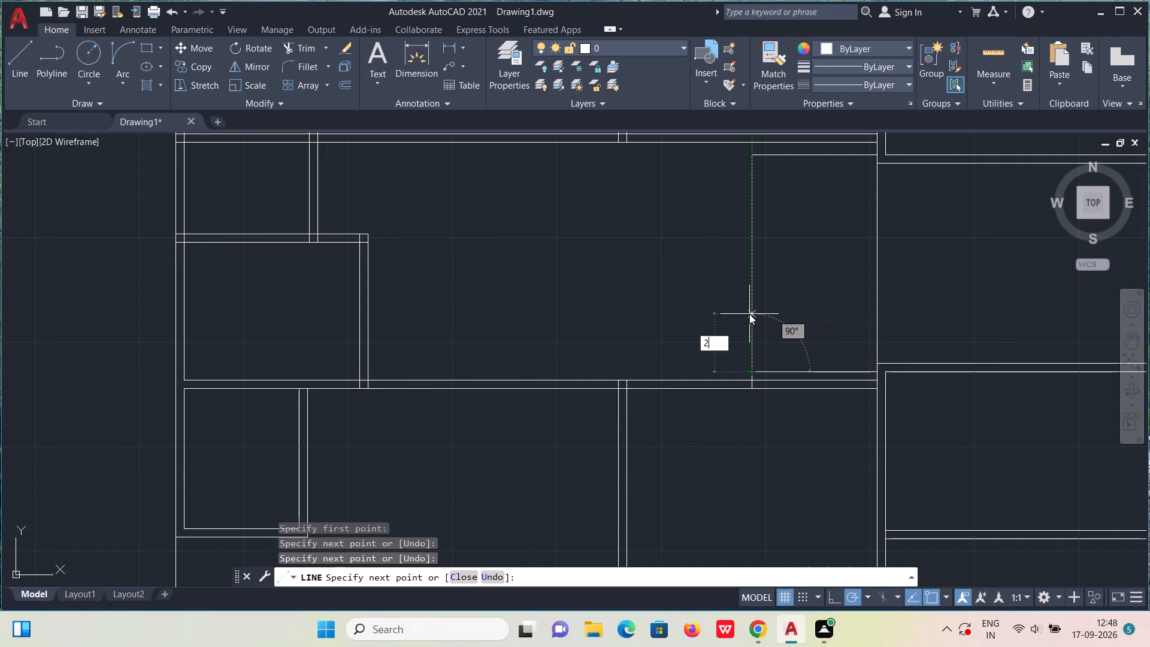
{"action": "key", "text": "apostrophe"}
{"action": "type", "text": "5\""}
{"action": "key", "text": "Return"}
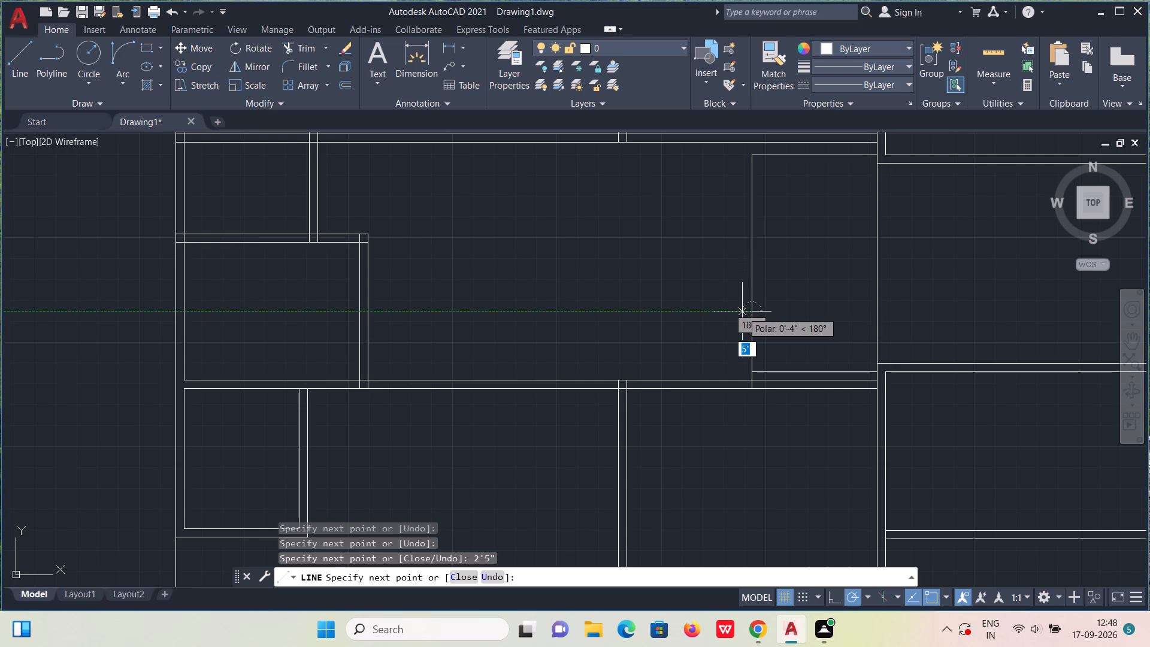
{"action": "type", "text": "4\""}
{"action": "key", "text": "Return"}
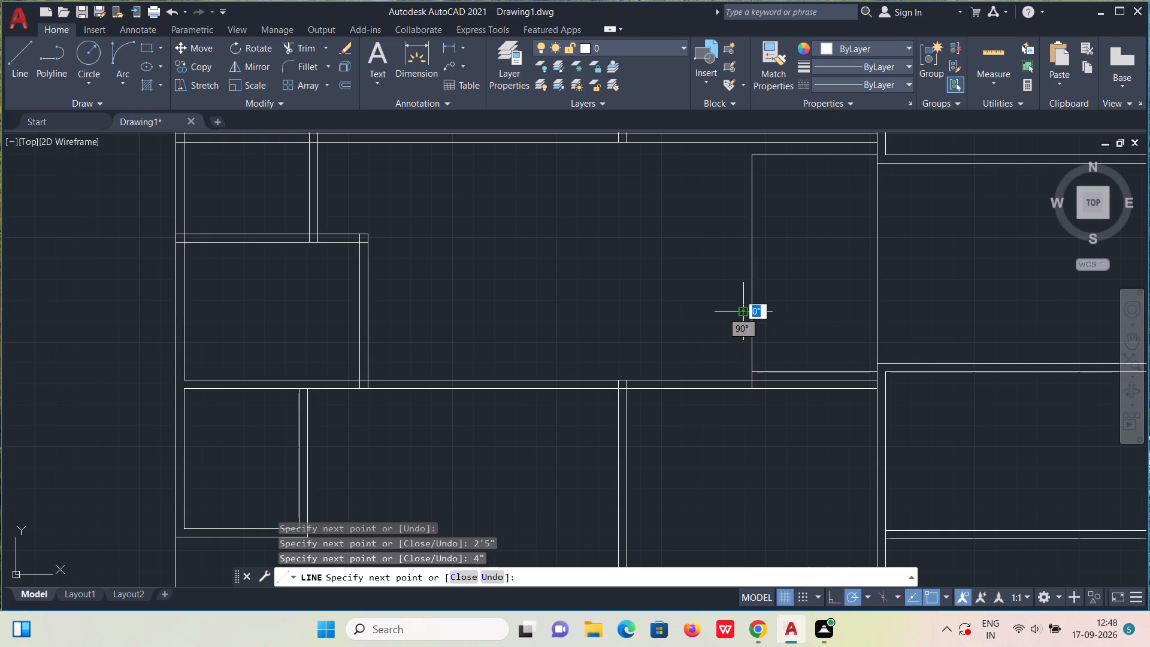
{"action": "left_click", "coordinate": [741, 387]}
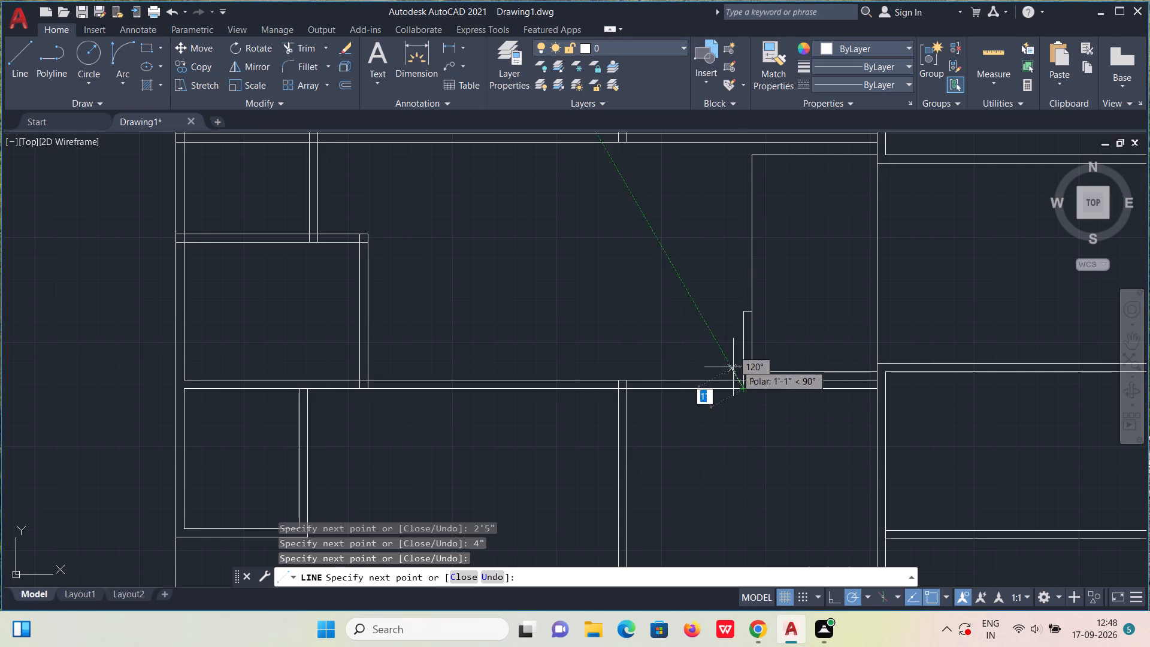
{"action": "key", "text": "Escape"}
Draw a matching upper wall stub, 4" wide and 2'5" long, down from the upper wall's top face in line with the rectangle's left side.
{"action": "middle_click_drag", "start_coordinate": [750, 233], "coordinate": [749, 259]}
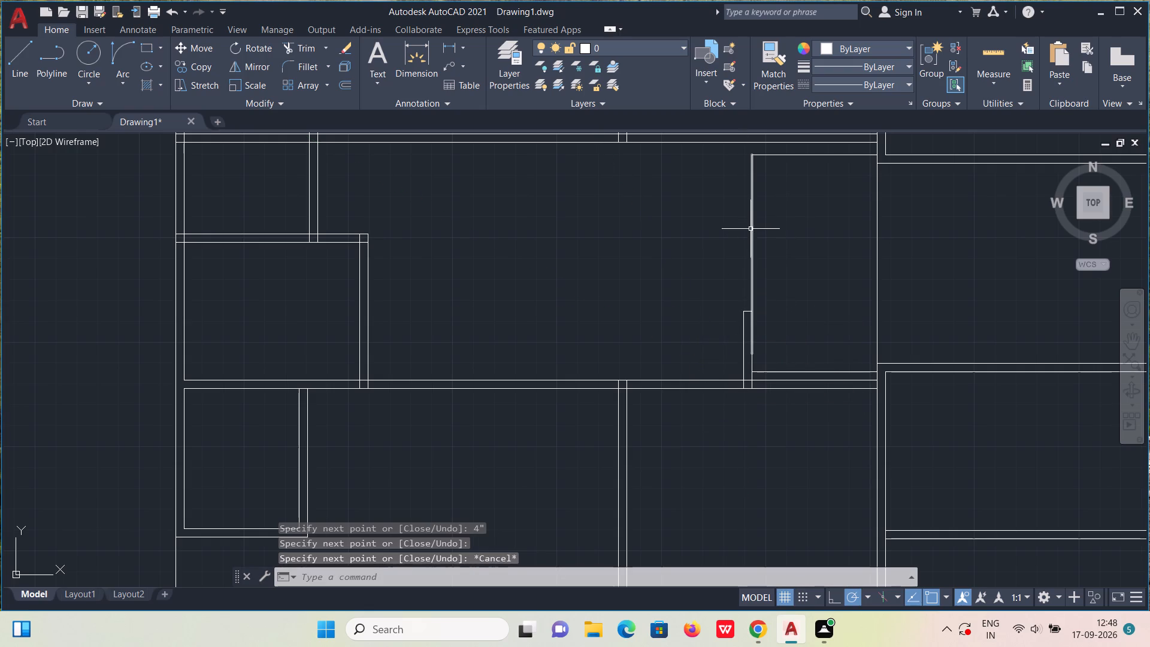
{"action": "middle_click_drag", "start_coordinate": [749, 259], "coordinate": [742, 292]}
{"action": "scroll", "coordinate": [742, 235], "scroll_direction": "up", "scroll_amount": 1}
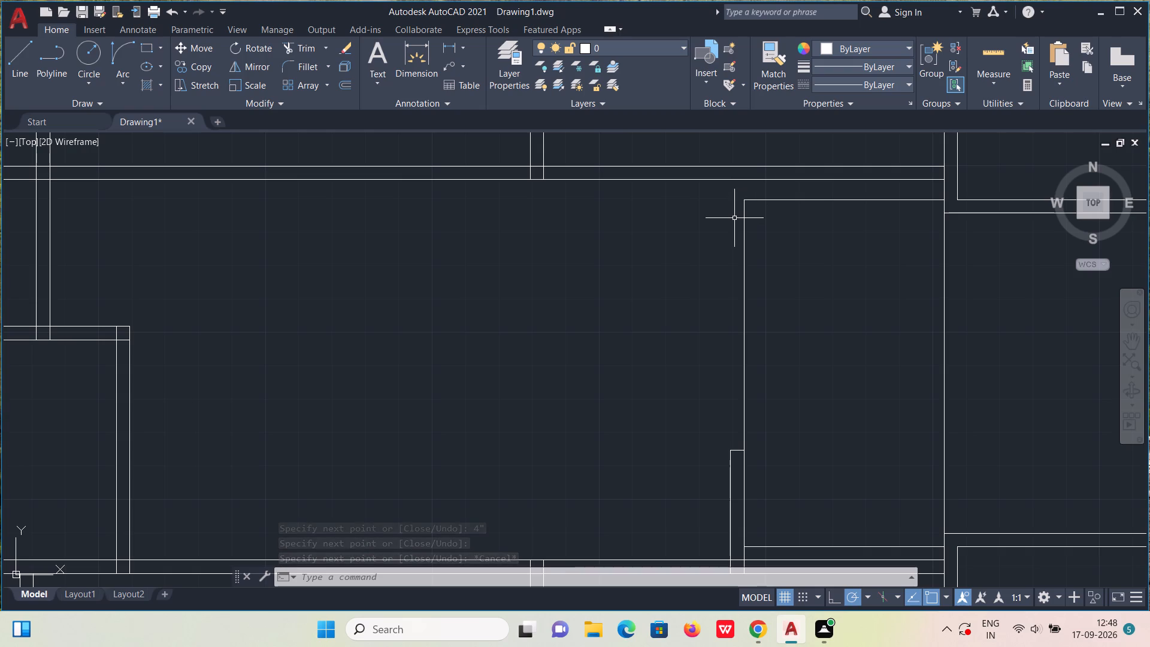
{"action": "key", "text": "l"}
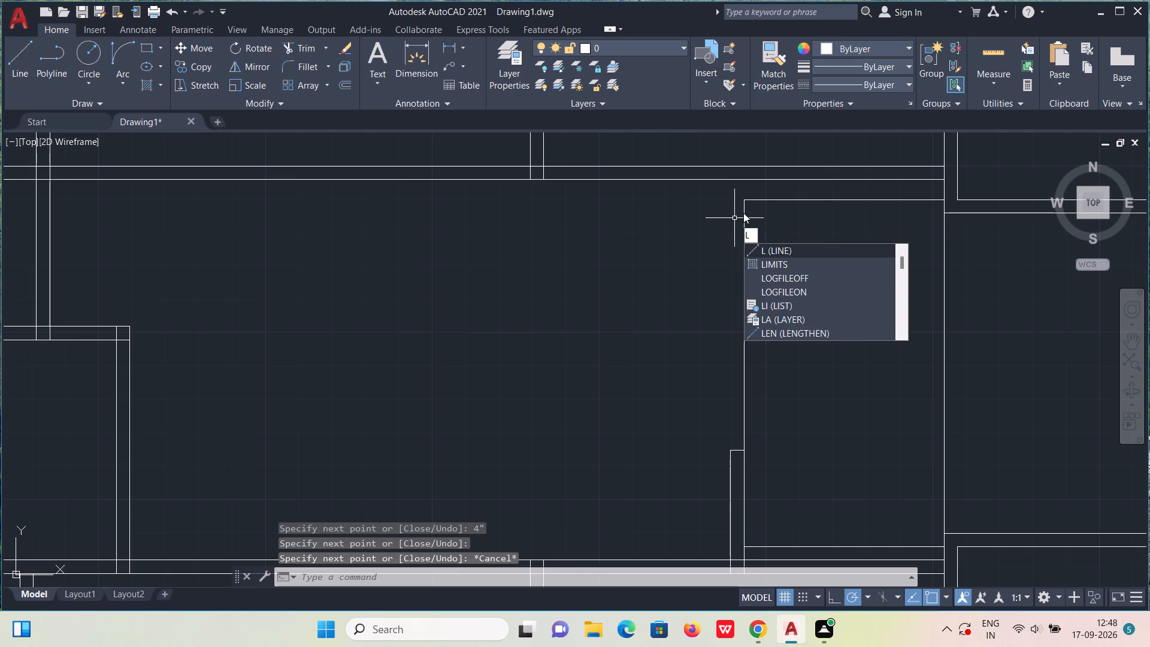
{"action": "key", "text": "Return"}
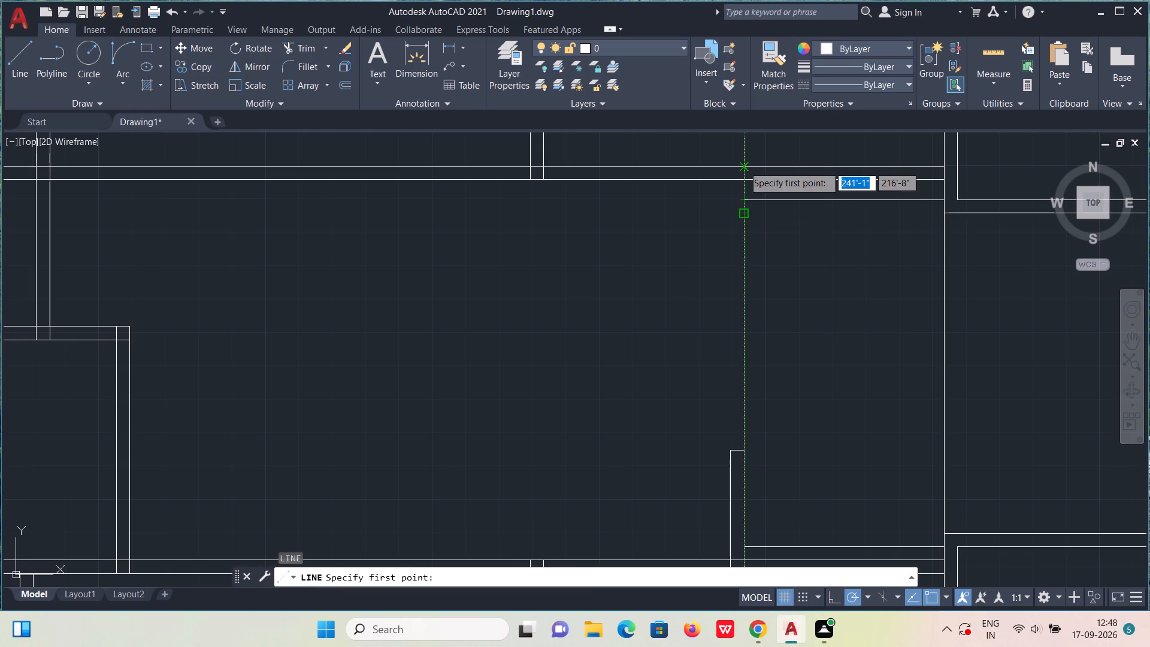
{"action": "left_click", "coordinate": [743, 166]}
{"action": "type", "text": "4\""}
{"action": "key", "text": "Return"}
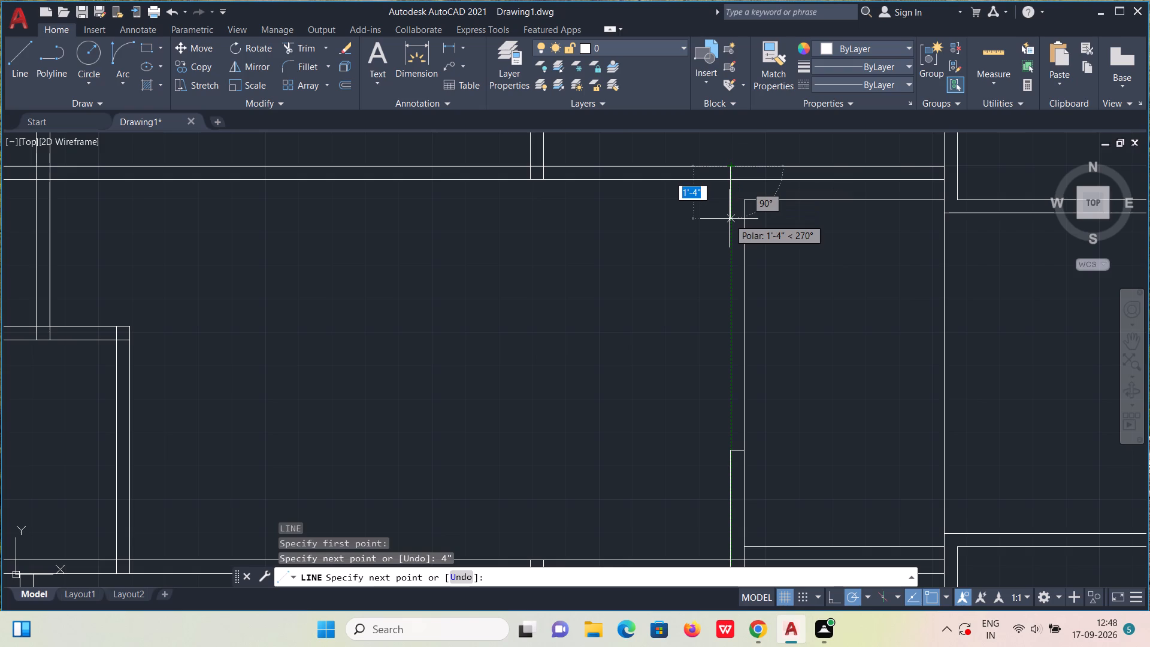
{"action": "key", "text": "2"}
{"action": "type", "text": "'5\""}
{"action": "key", "text": "Return"}
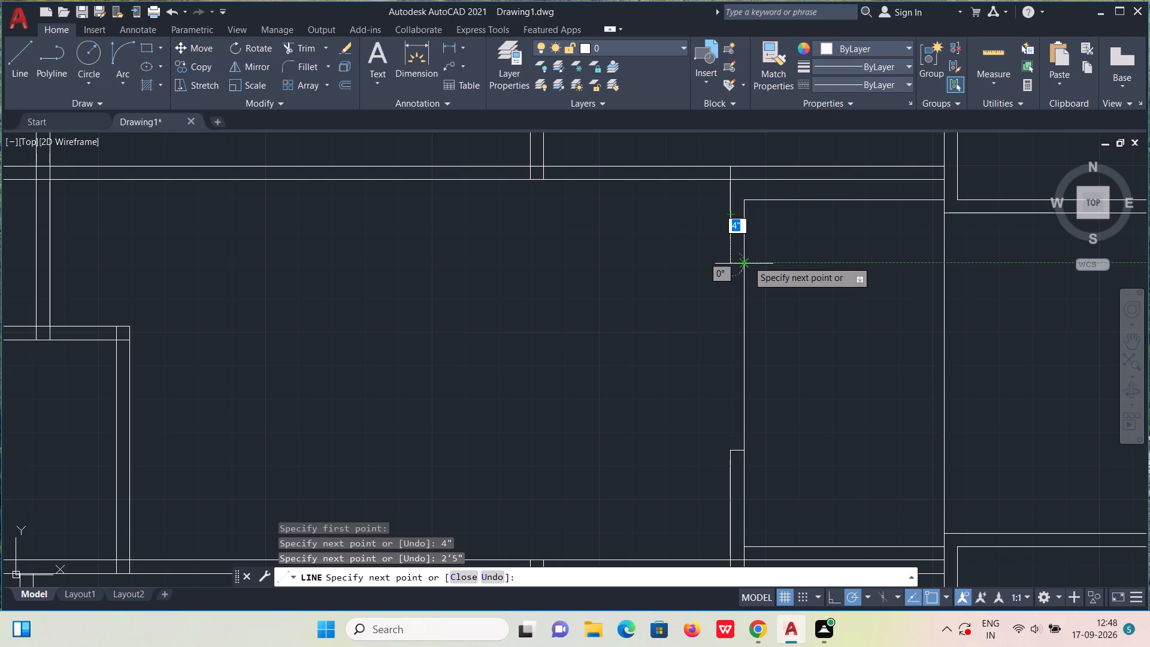
{"action": "type", "text": "4\""}
{"action": "key", "text": "Return"}
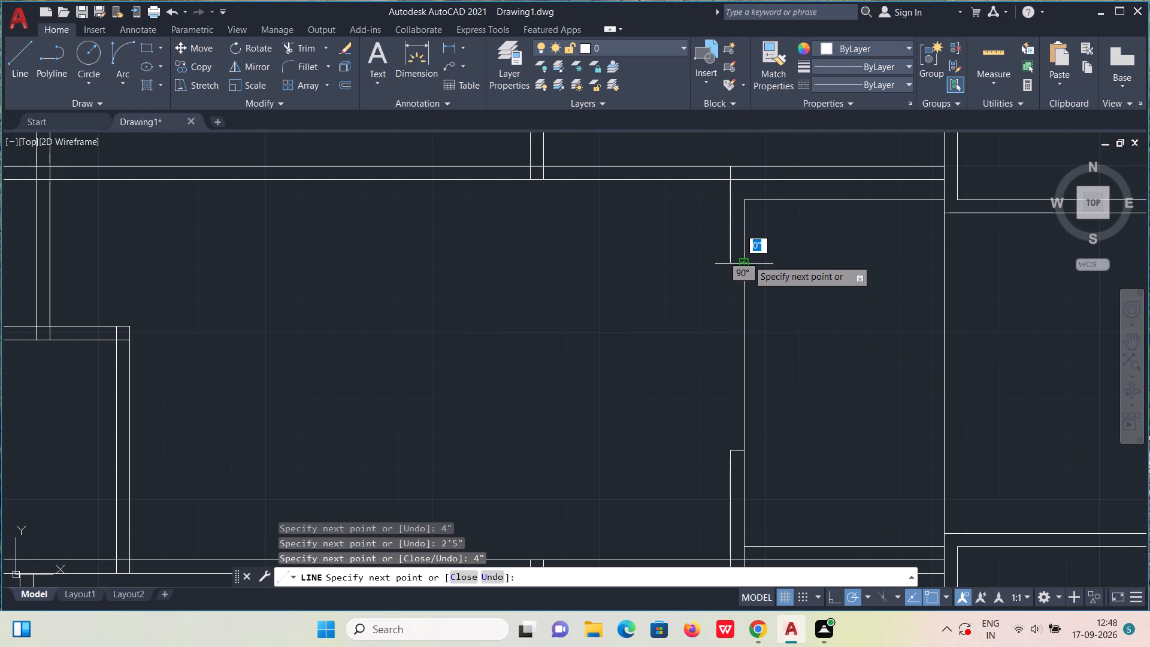
{"action": "left_click", "coordinate": [746, 162]}
{"action": "key", "text": "Escape"}
Draw a 3" stop line up from the lower stub's end midpoint and a door leaf 2' leftward, 2" thick, closing at the rectangle's left side.
{"action": "scroll", "coordinate": [750, 173], "scroll_direction": "down", "scroll_amount": 1}
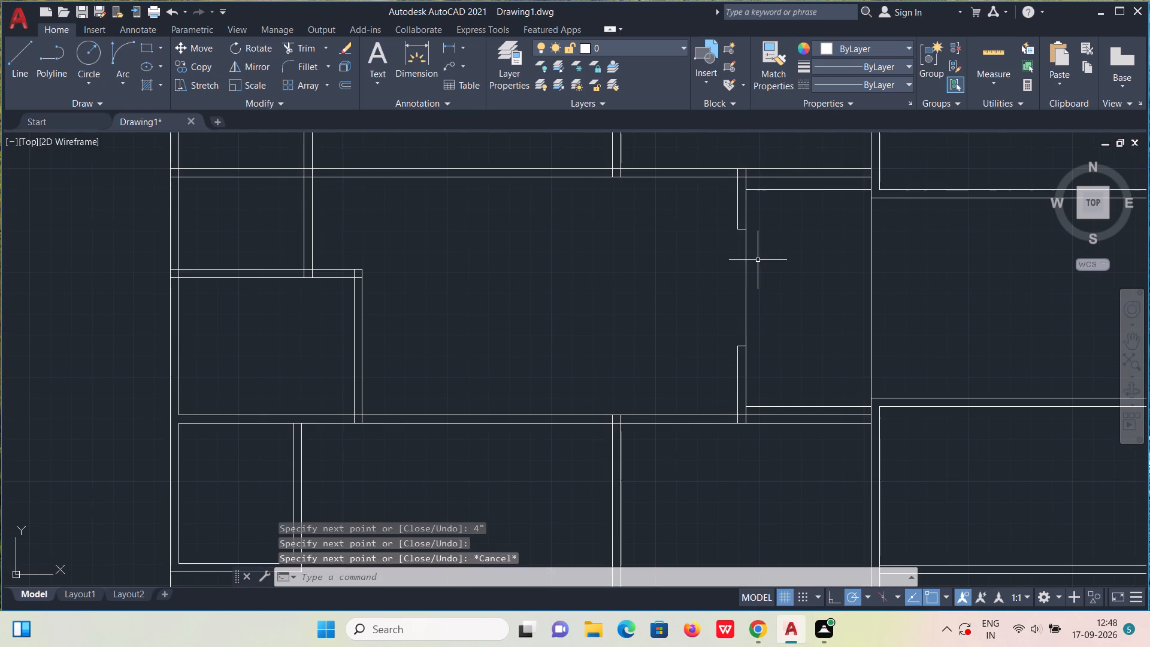
{"action": "scroll", "coordinate": [755, 282], "scroll_direction": "up", "scroll_amount": 1}
{"action": "key", "text": "l"}
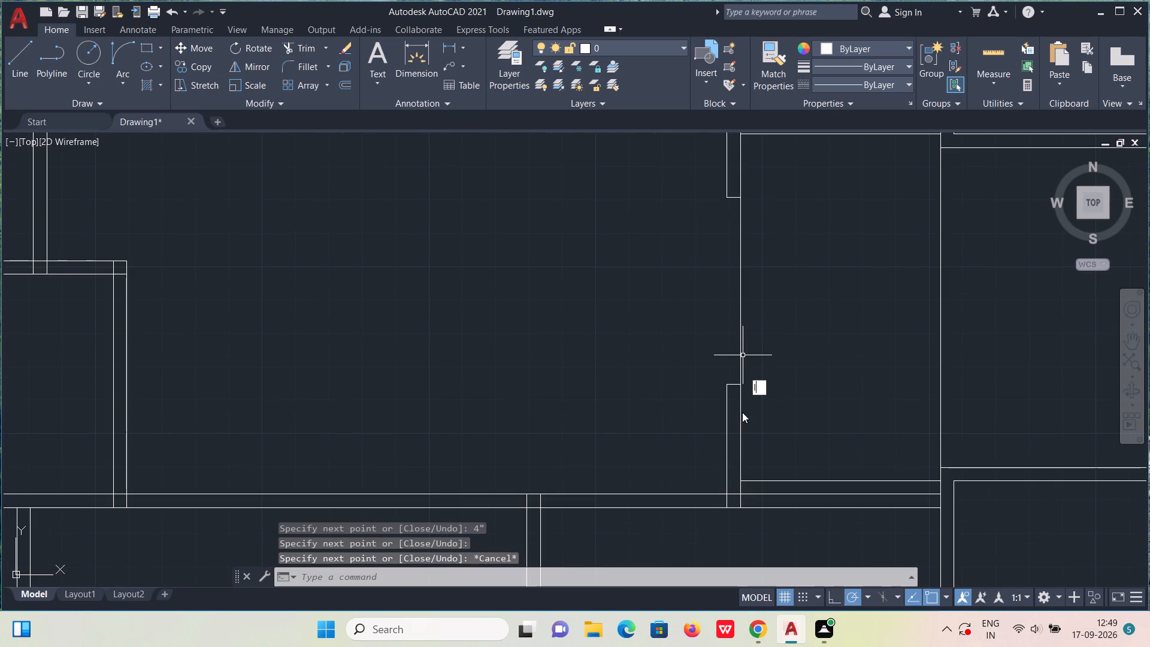
{"action": "key", "text": "Return"}
{"action": "left_click", "coordinate": [738, 382]}
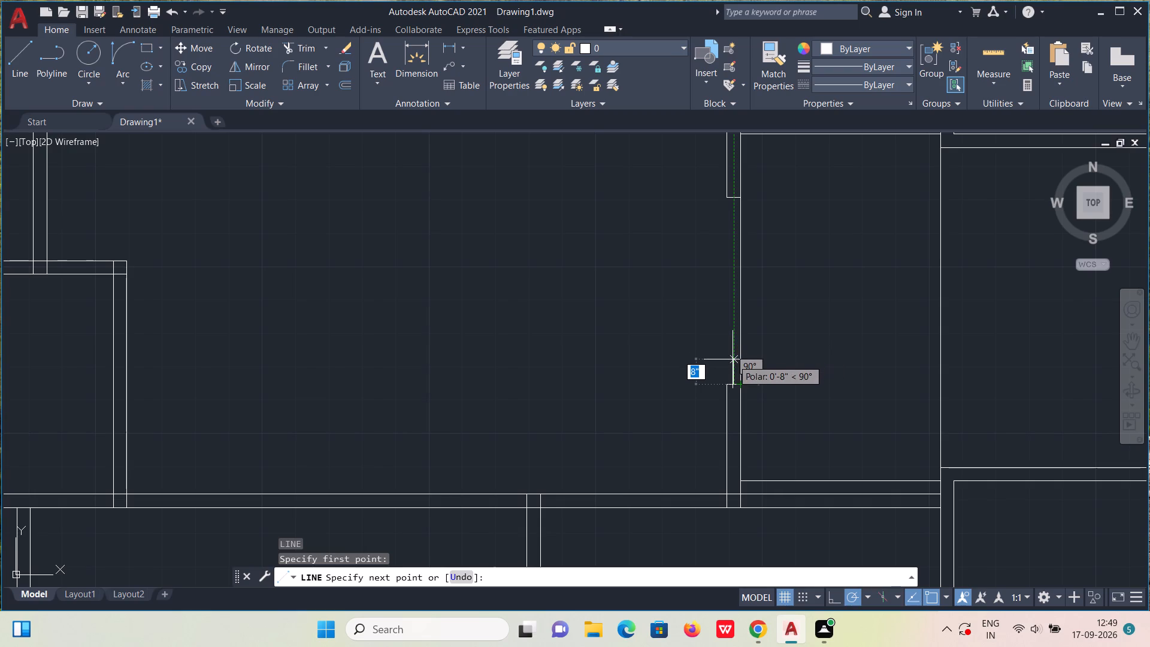
{"action": "type", "text": "3\""}
{"action": "key", "text": "Return"}
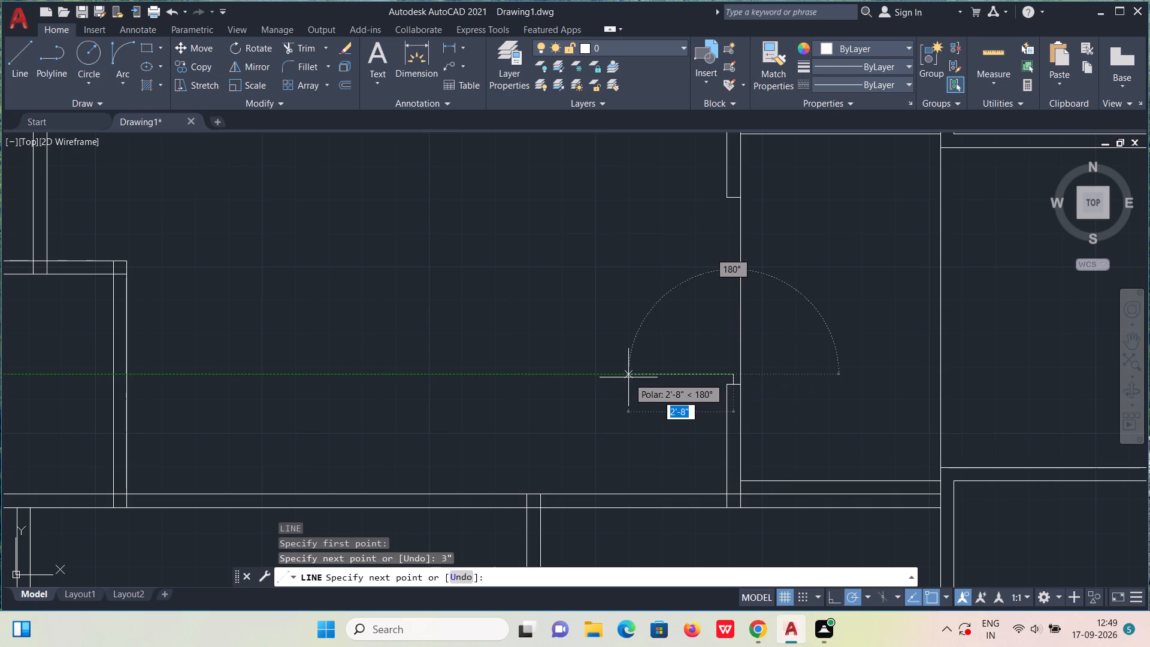
{"action": "key", "text": "2"}
{"action": "key", "text": "apostrophe"}
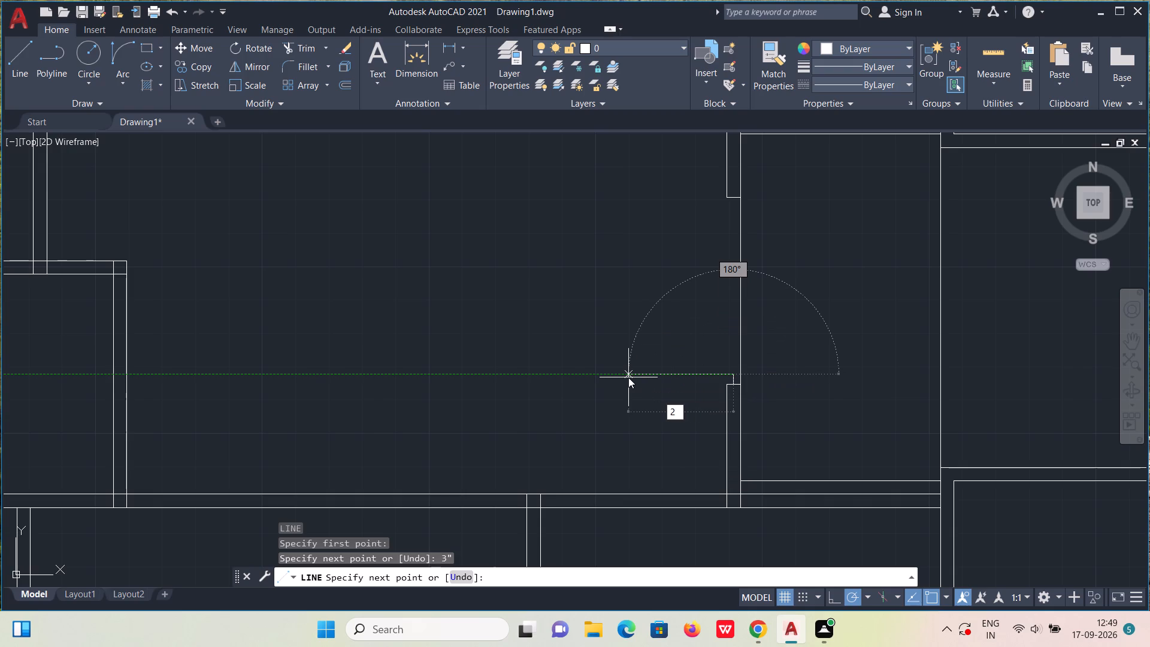
{"action": "key", "text": "Return"}
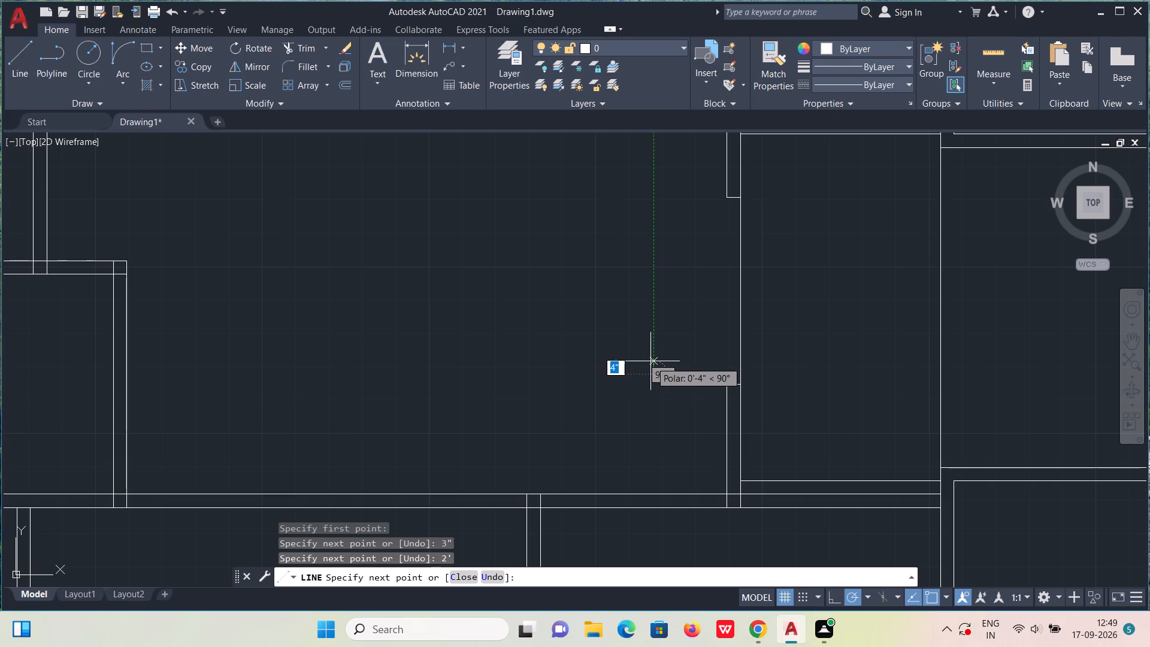
{"action": "type", "text": "2\""}
{"action": "key", "text": "Return"}
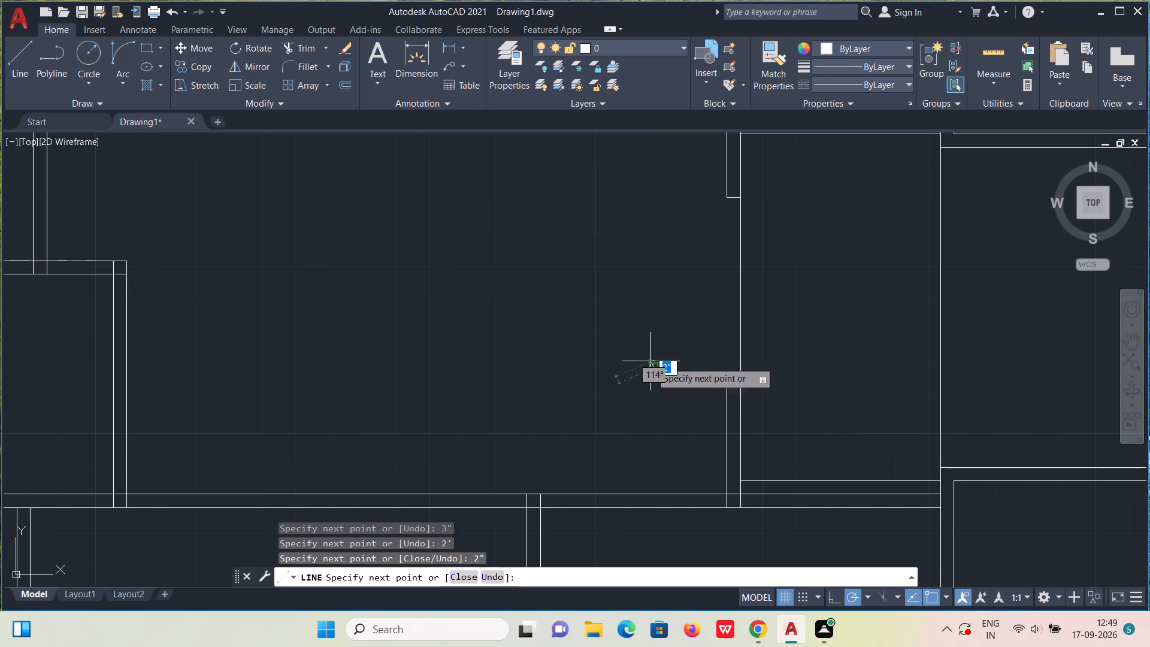
{"action": "left_click", "coordinate": [743, 367]}
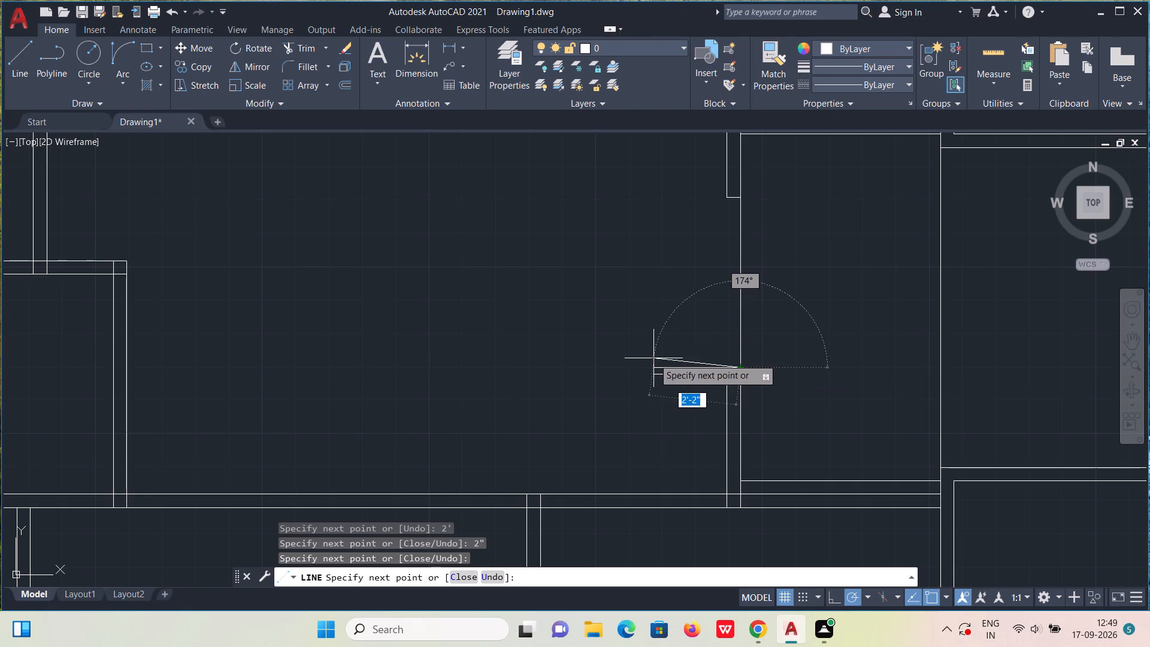
{"action": "key", "text": "Escape"}
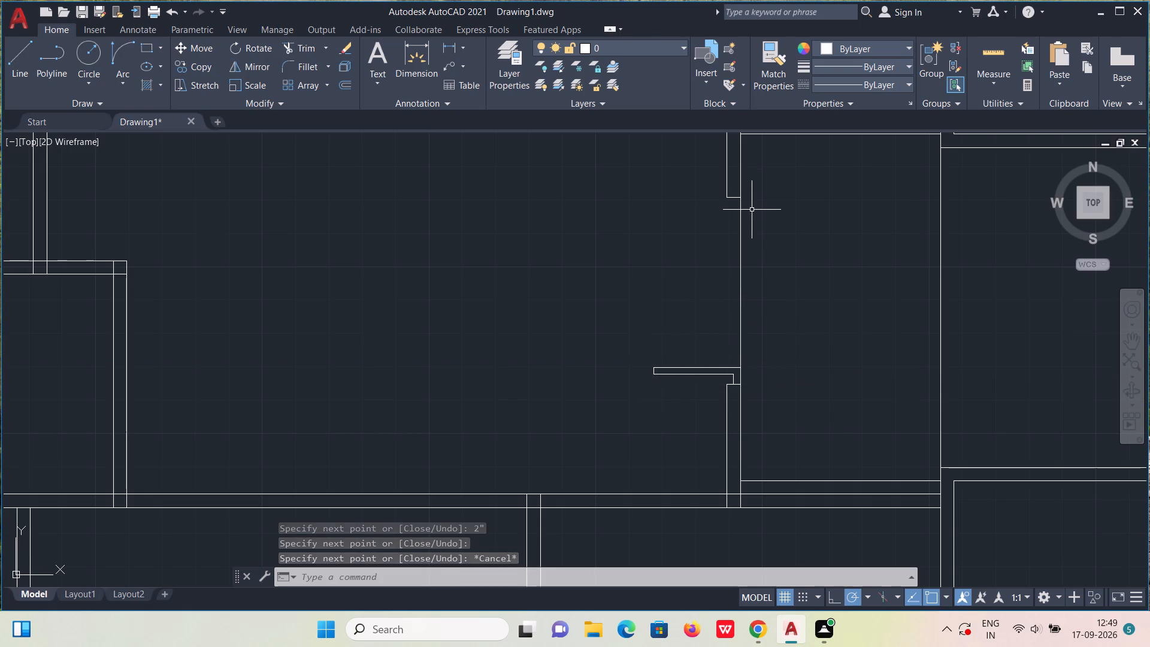
Draw a 3" stop line down from the upper stub's end midpoint and a 2' door leaf leftward, 2" thick, closing at the rectangle's left side.
{"action": "key", "text": "l"}
{"action": "key", "text": "Return"}
{"action": "left_click", "coordinate": [734, 200]}
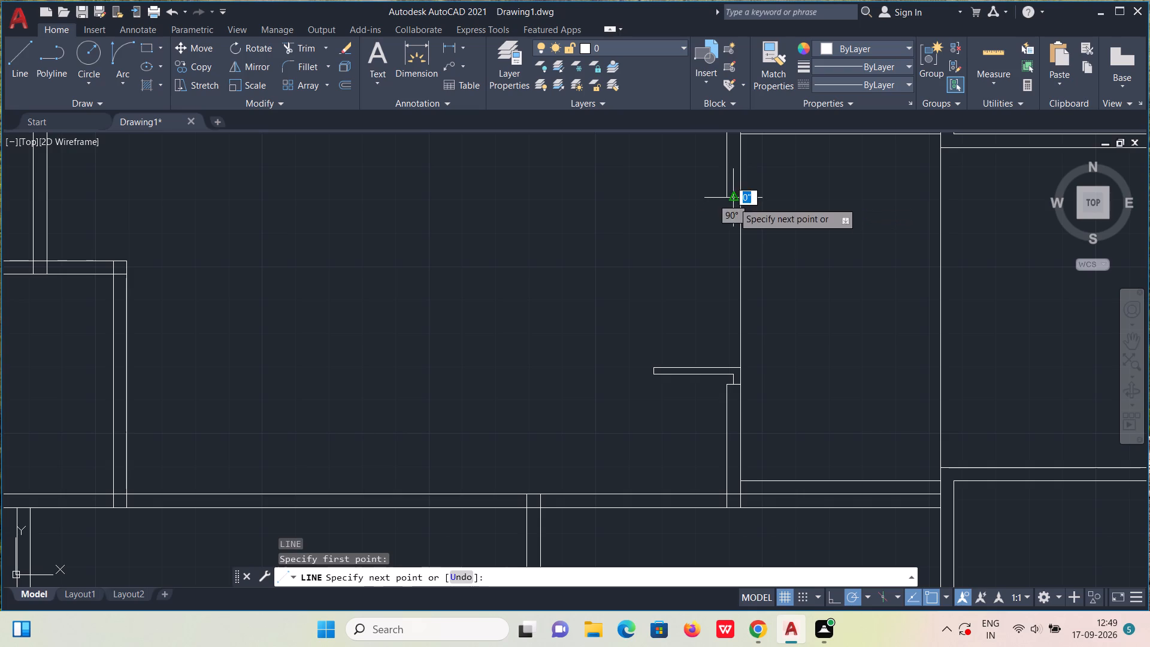
{"action": "type", "text": "3\""}
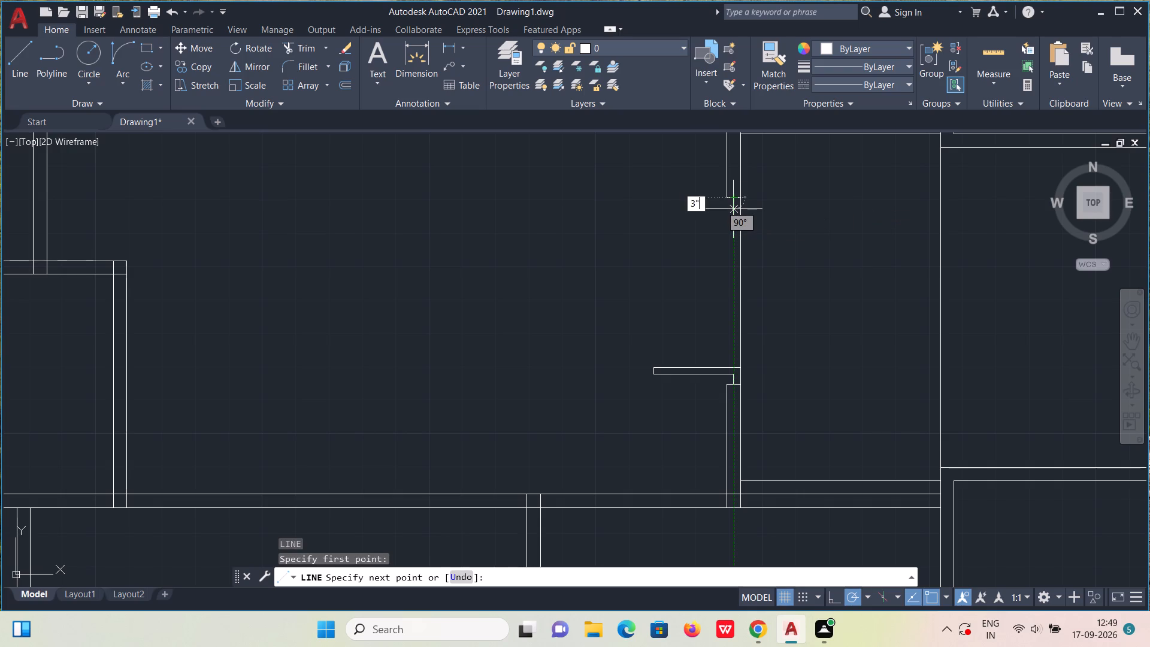
{"action": "key", "text": "Return"}
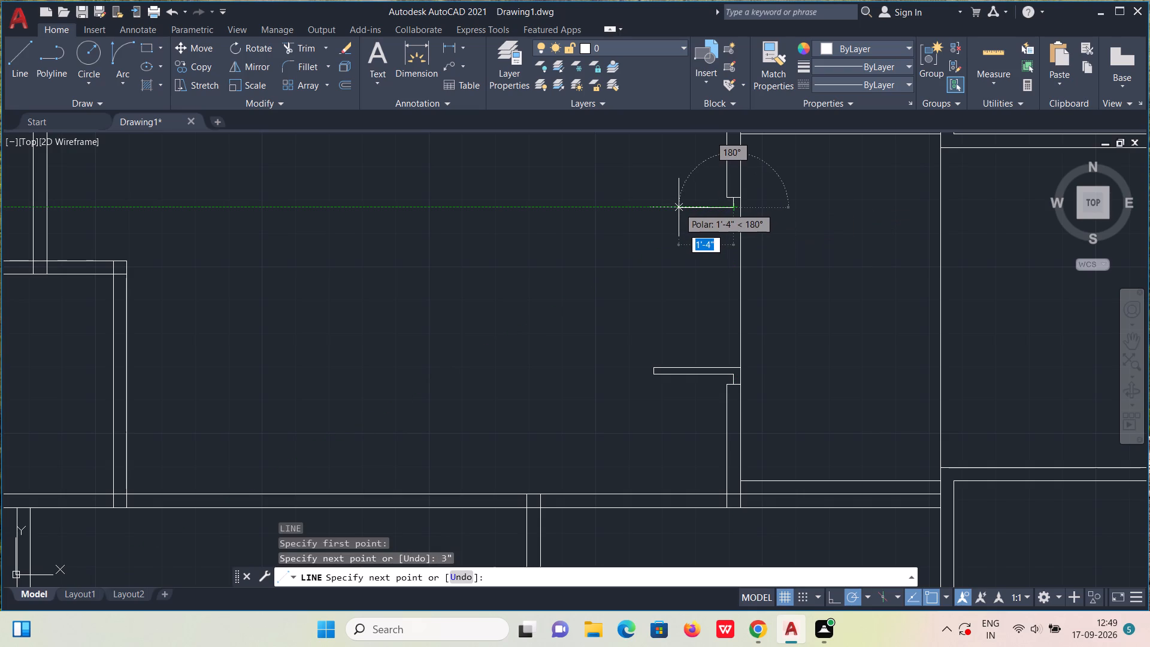
{"action": "key", "text": "2"}
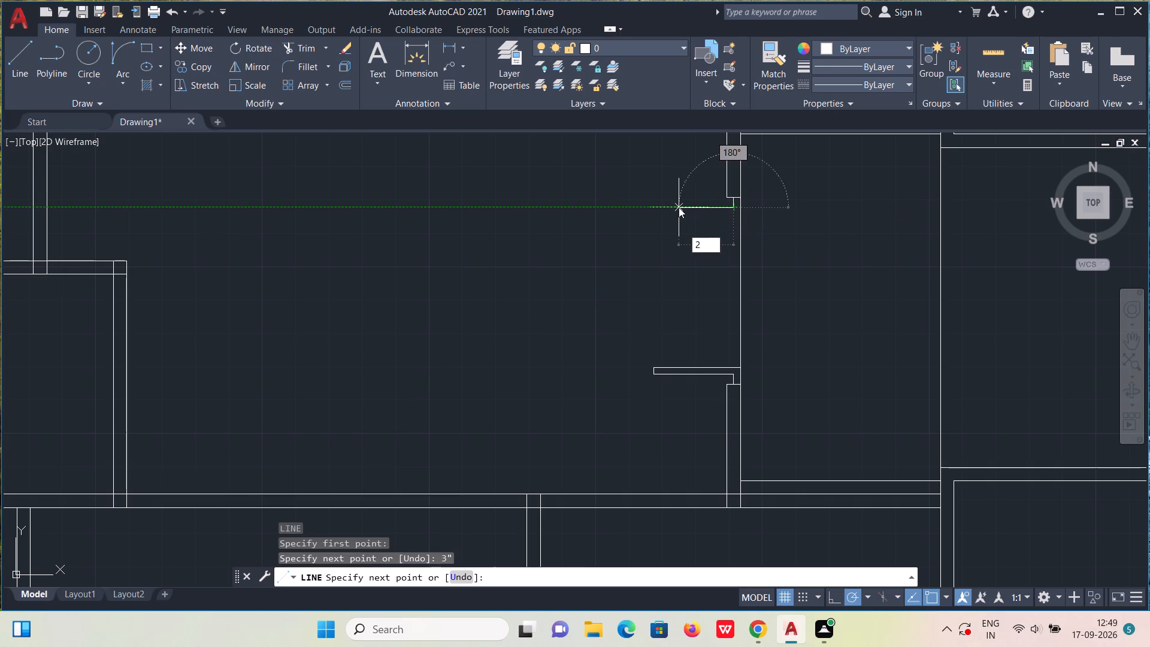
{"action": "key", "text": "apostrophe"}
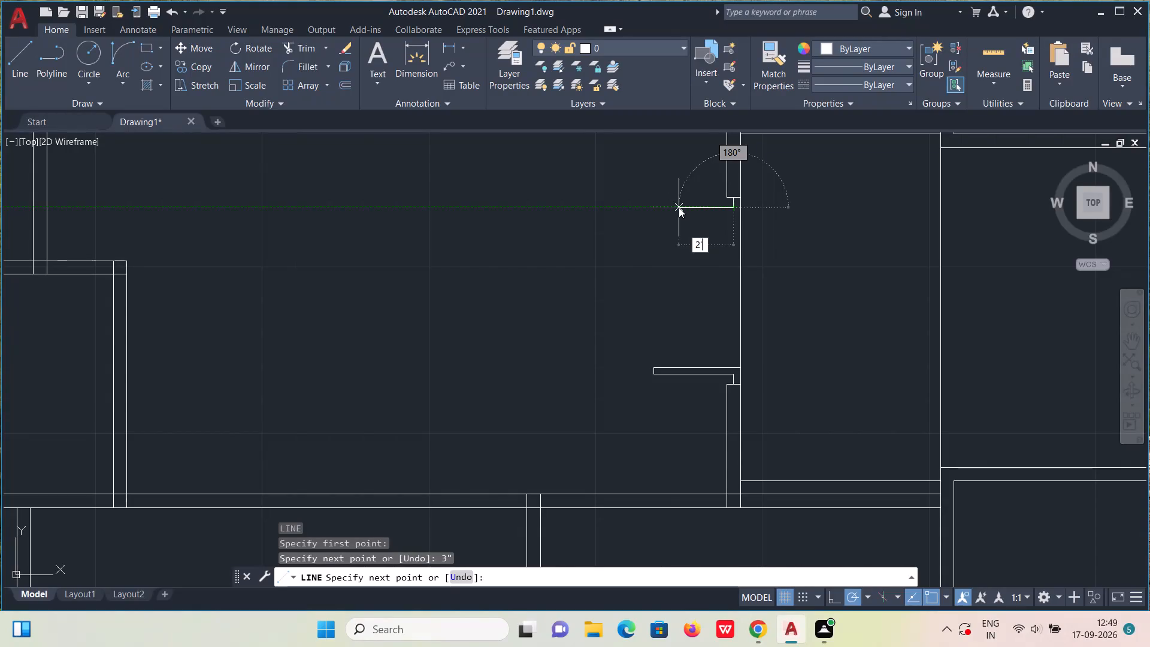
{"action": "key", "text": "Return"}
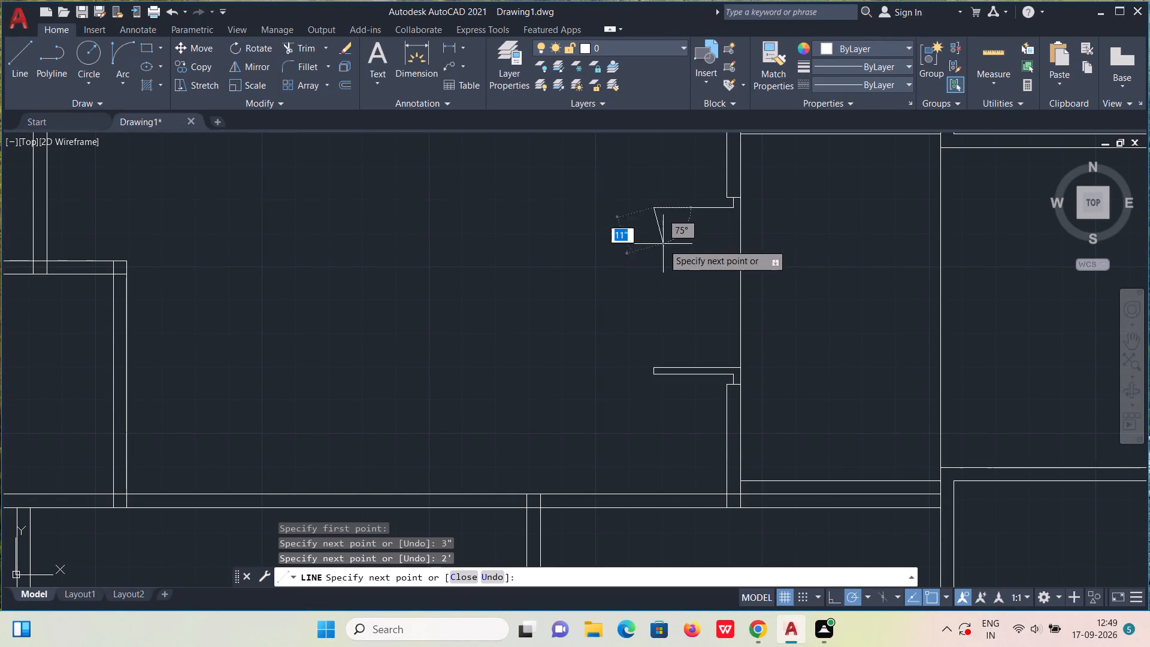
{"action": "type", "text": "2\""}
{"action": "key", "text": "Return"}
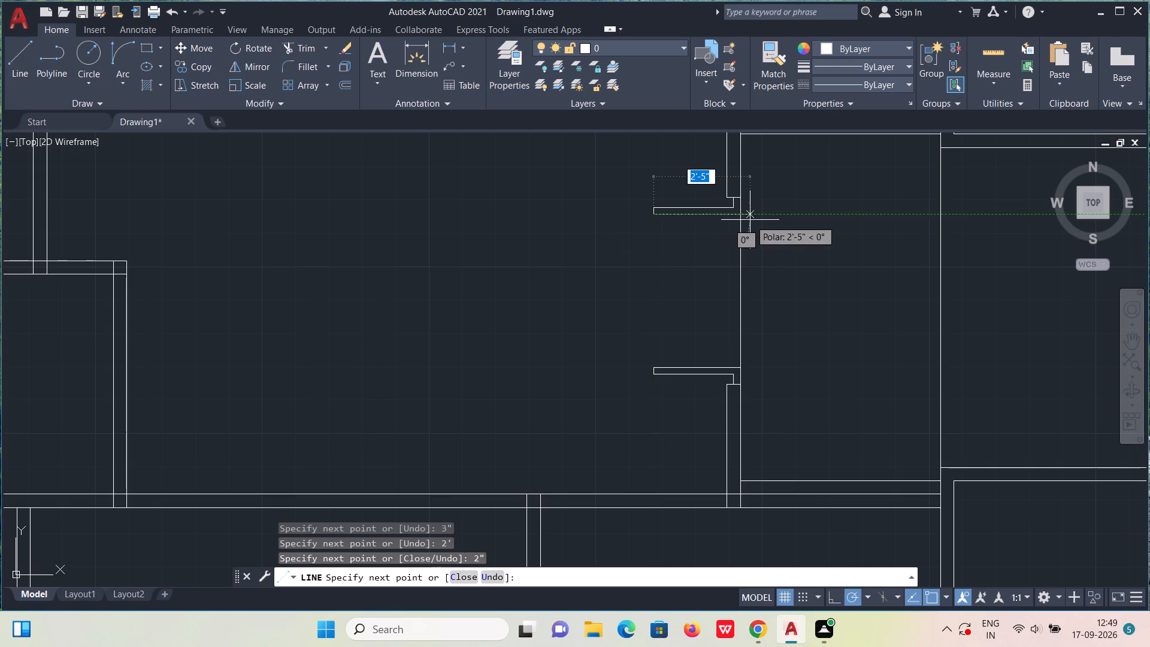
{"action": "left_click", "coordinate": [743, 216]}
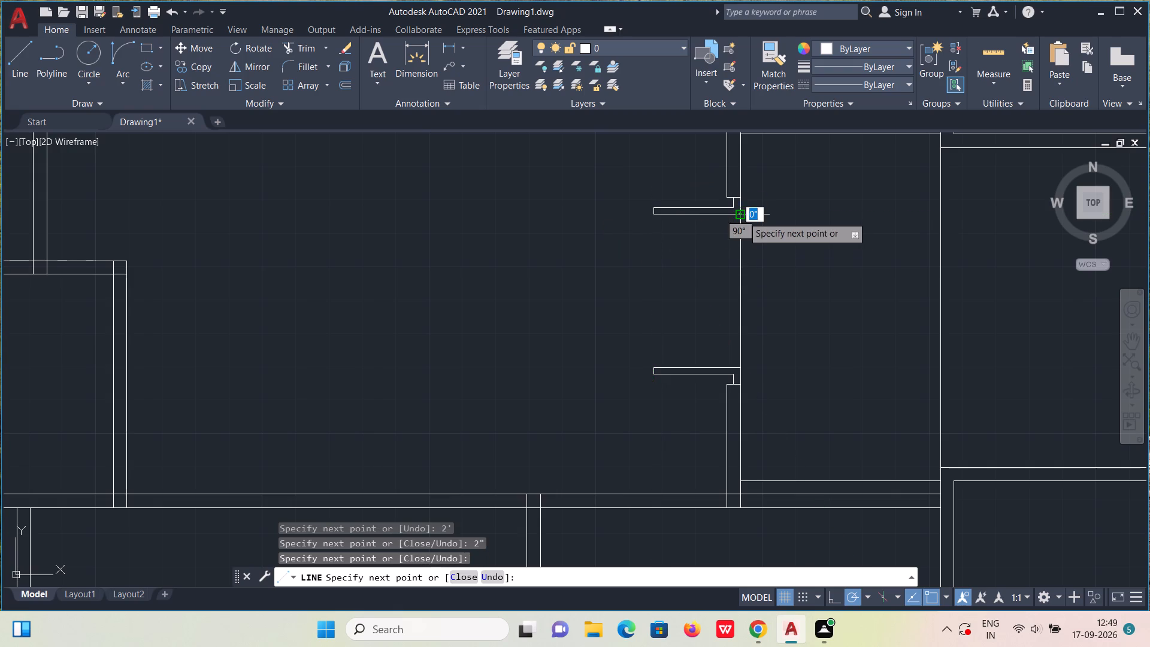
{"action": "key", "text": "Escape"}
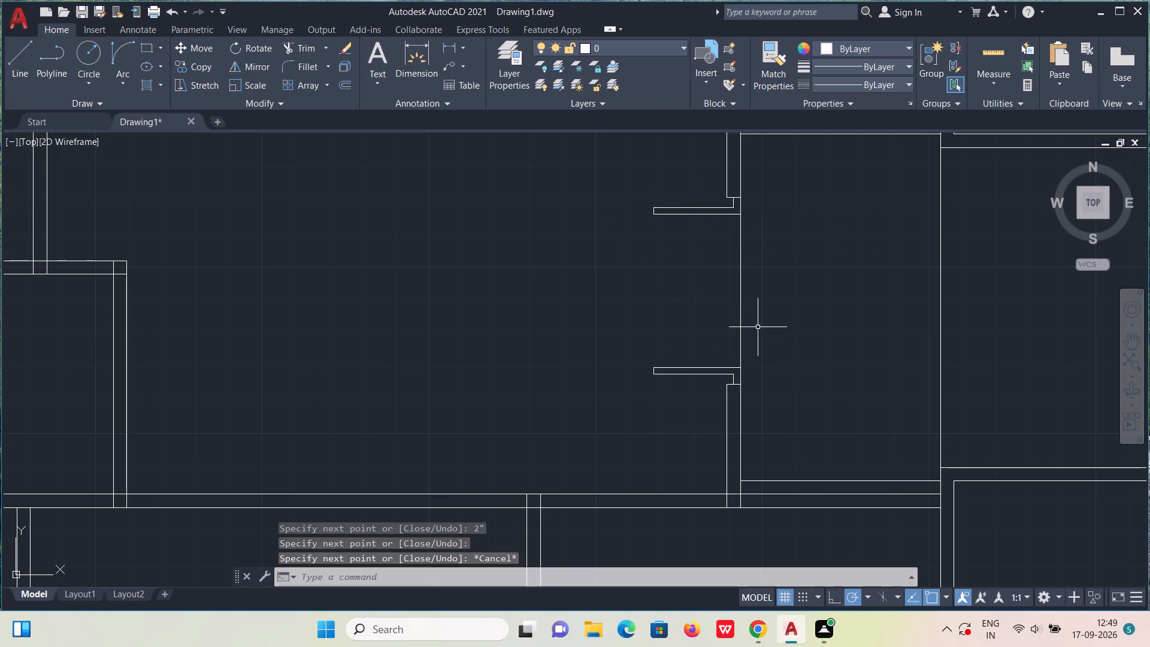
Draw a 2" tick line leftward from the midpoint of the rectangle's left side, between the two door leaves.
{"action": "key", "text": "l"}
{"action": "key", "text": "Return"}
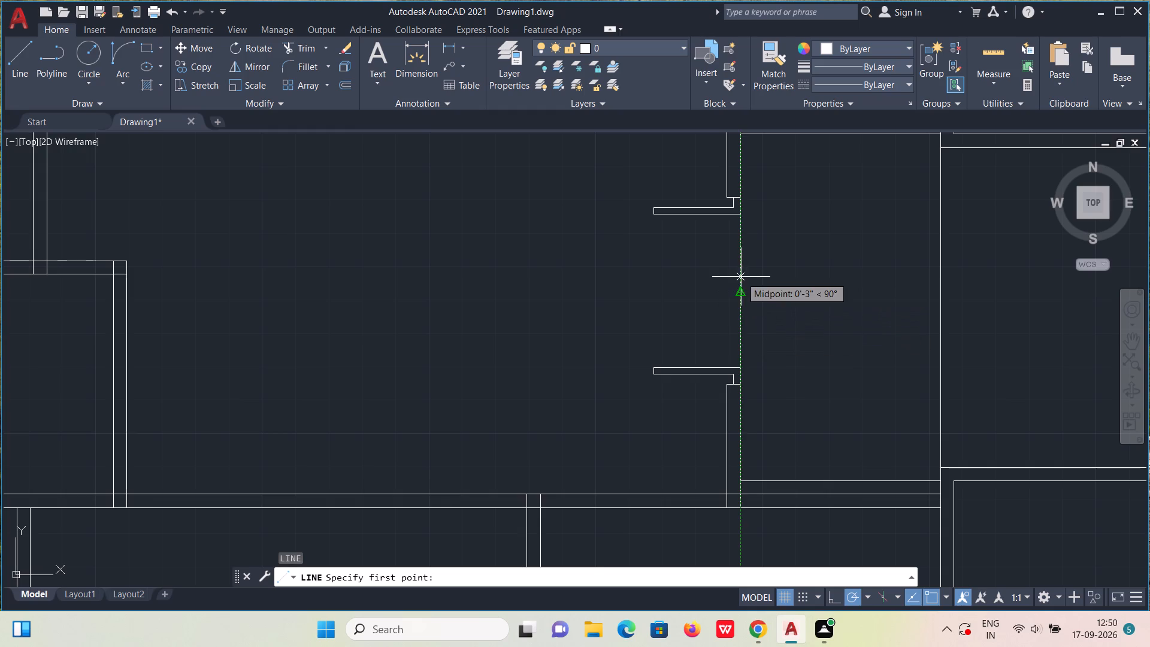
{"action": "left_click", "coordinate": [741, 294]}
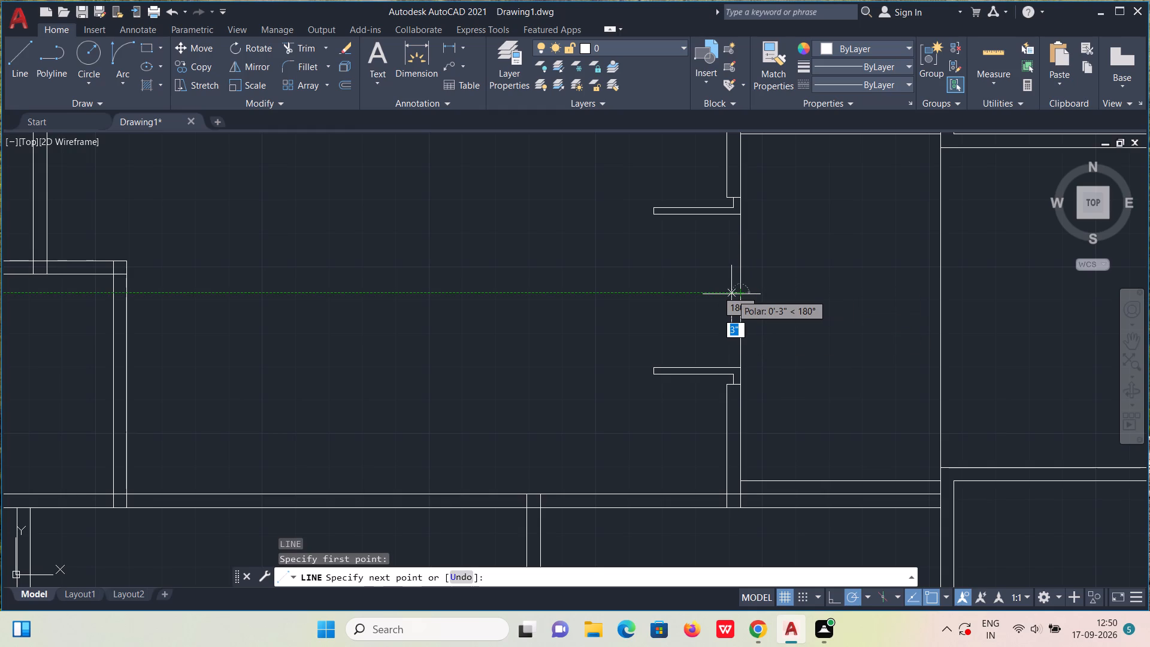
{"action": "type", "text": "2\""}
{"action": "key", "text": "Return"}
{"action": "left_click", "coordinate": [731, 294]}
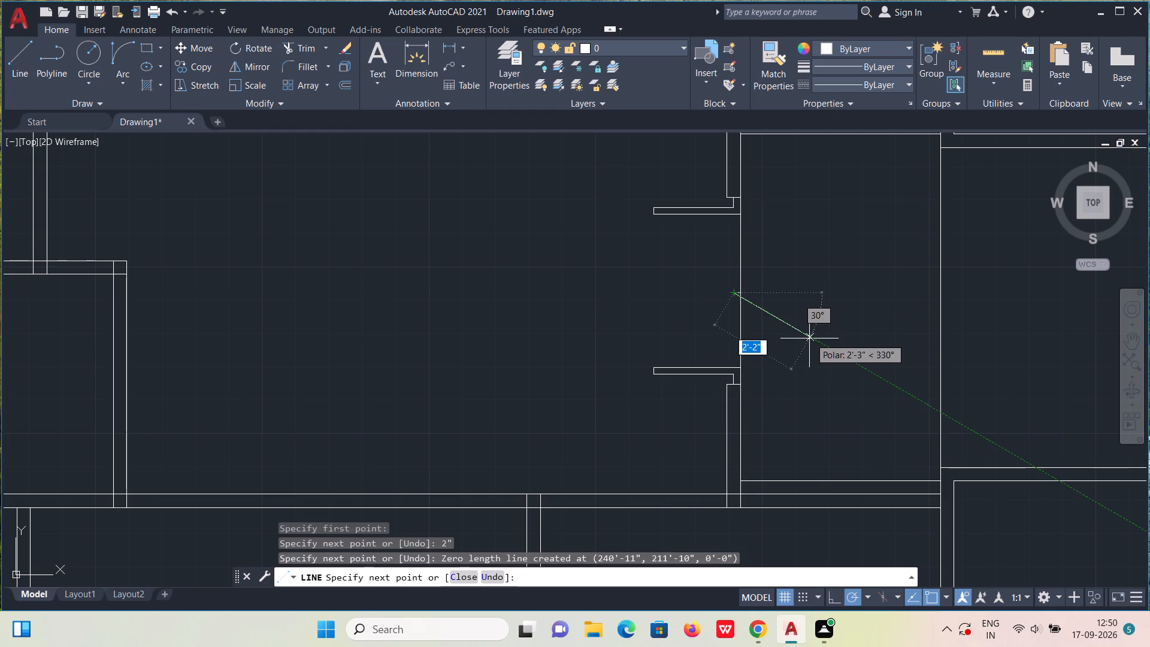
{"action": "key", "text": "Escape"}
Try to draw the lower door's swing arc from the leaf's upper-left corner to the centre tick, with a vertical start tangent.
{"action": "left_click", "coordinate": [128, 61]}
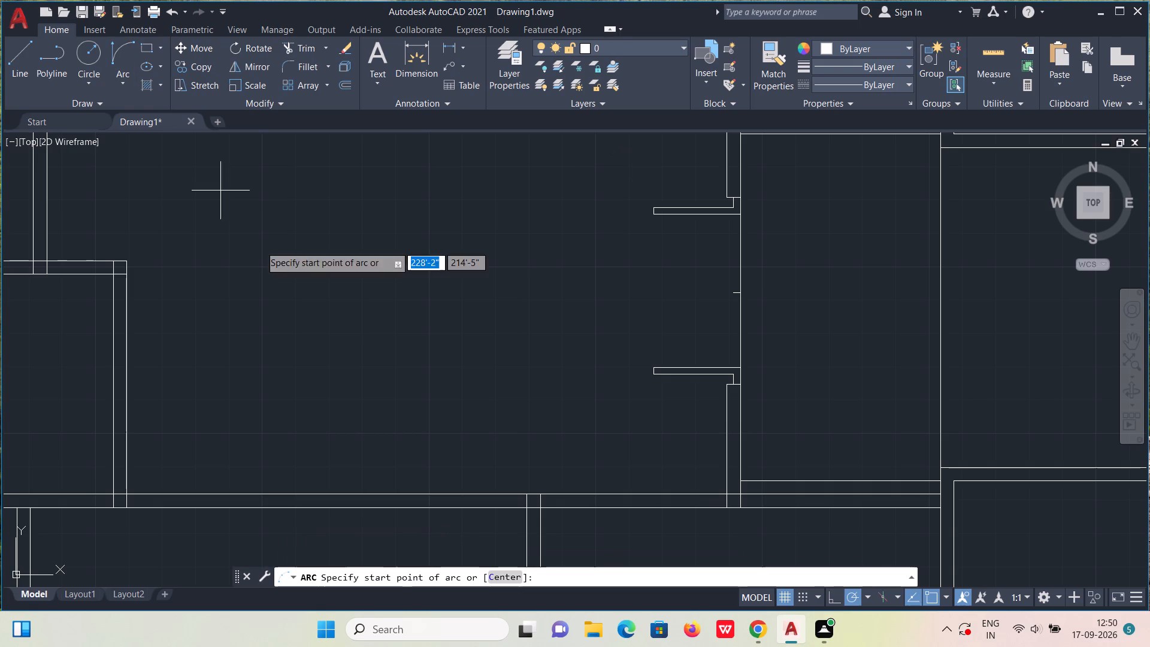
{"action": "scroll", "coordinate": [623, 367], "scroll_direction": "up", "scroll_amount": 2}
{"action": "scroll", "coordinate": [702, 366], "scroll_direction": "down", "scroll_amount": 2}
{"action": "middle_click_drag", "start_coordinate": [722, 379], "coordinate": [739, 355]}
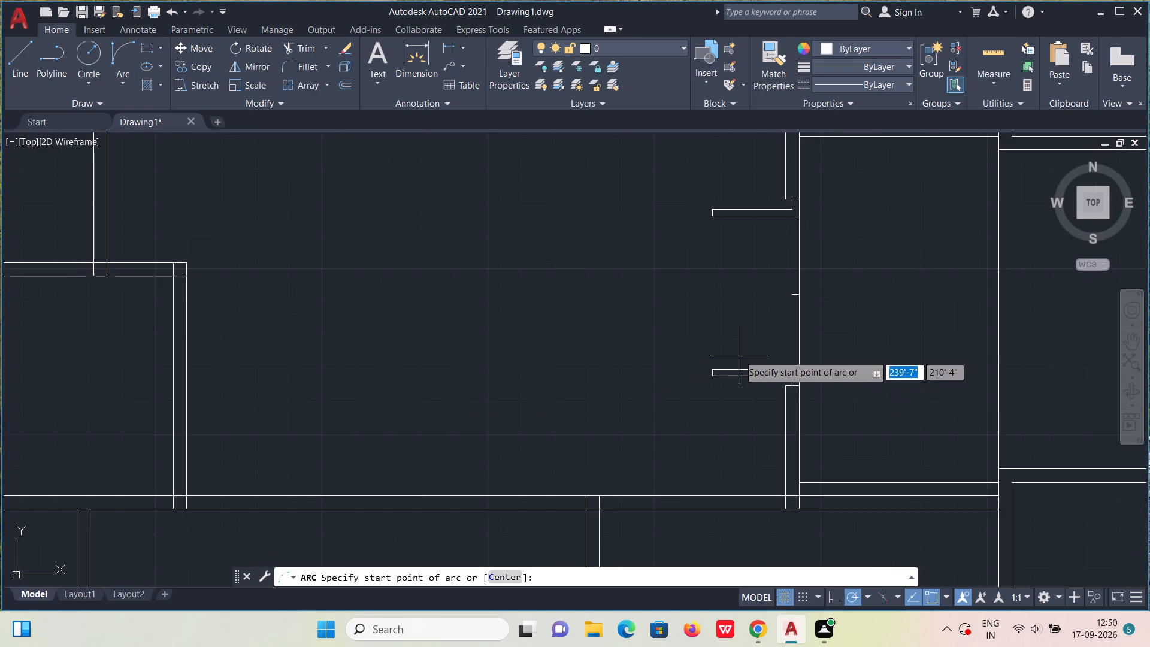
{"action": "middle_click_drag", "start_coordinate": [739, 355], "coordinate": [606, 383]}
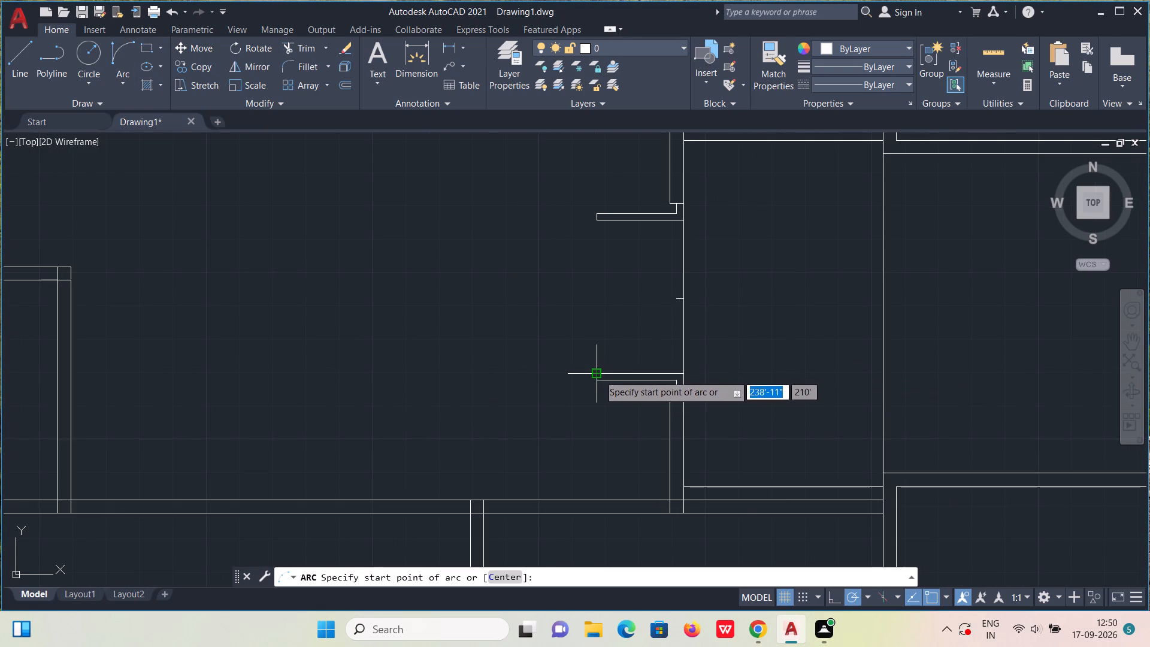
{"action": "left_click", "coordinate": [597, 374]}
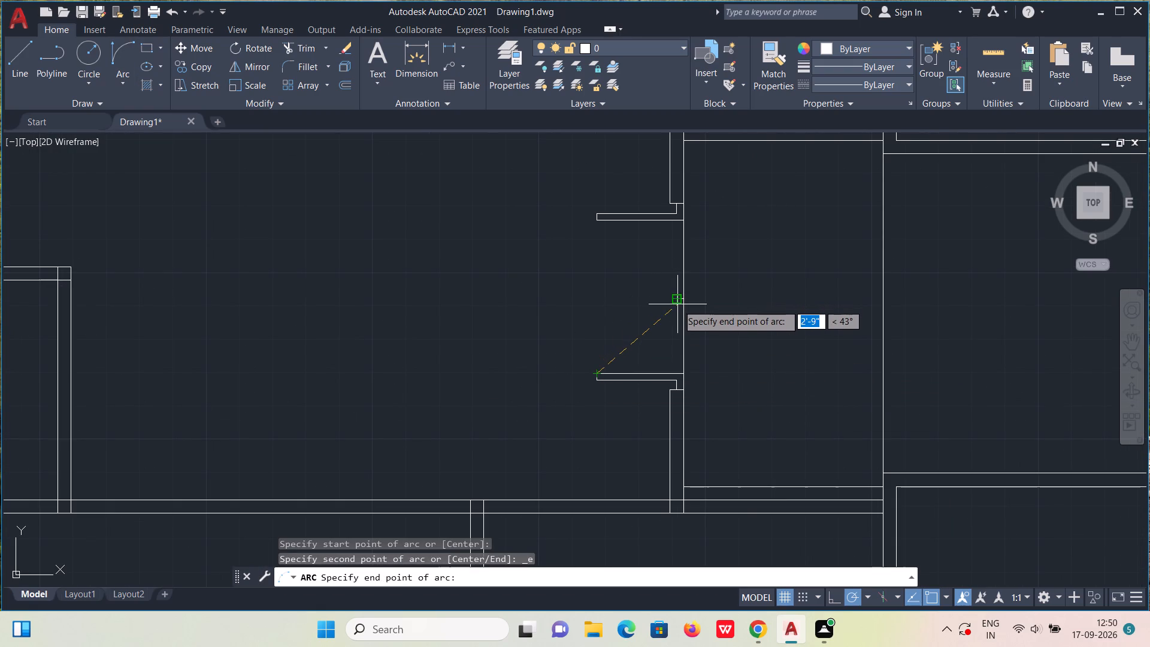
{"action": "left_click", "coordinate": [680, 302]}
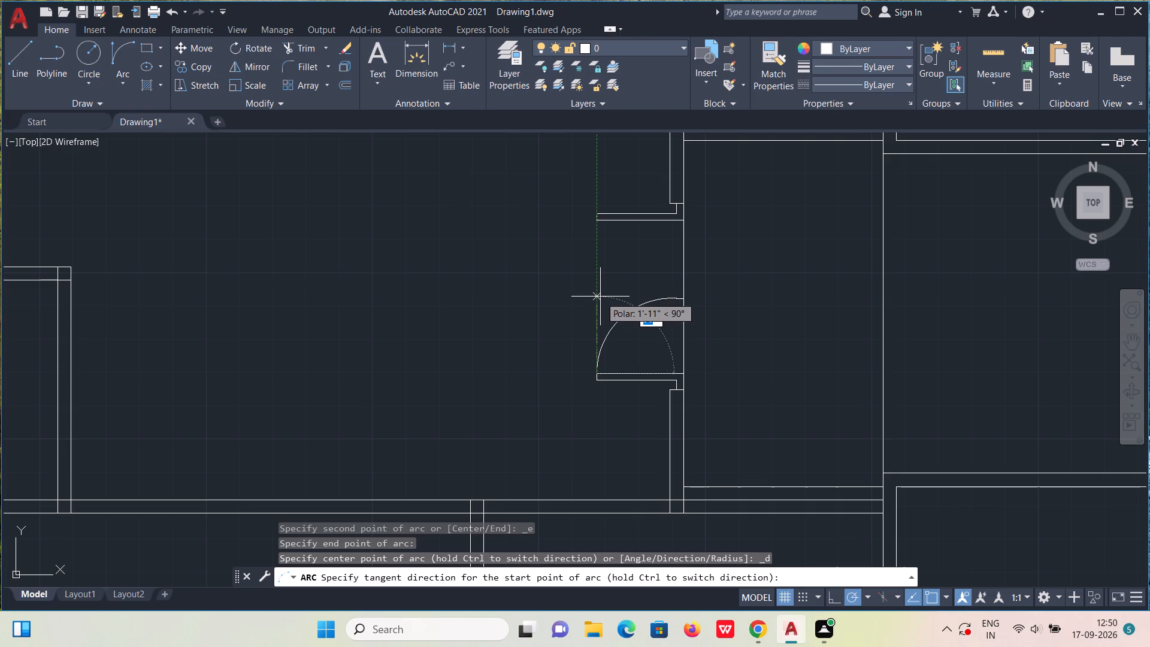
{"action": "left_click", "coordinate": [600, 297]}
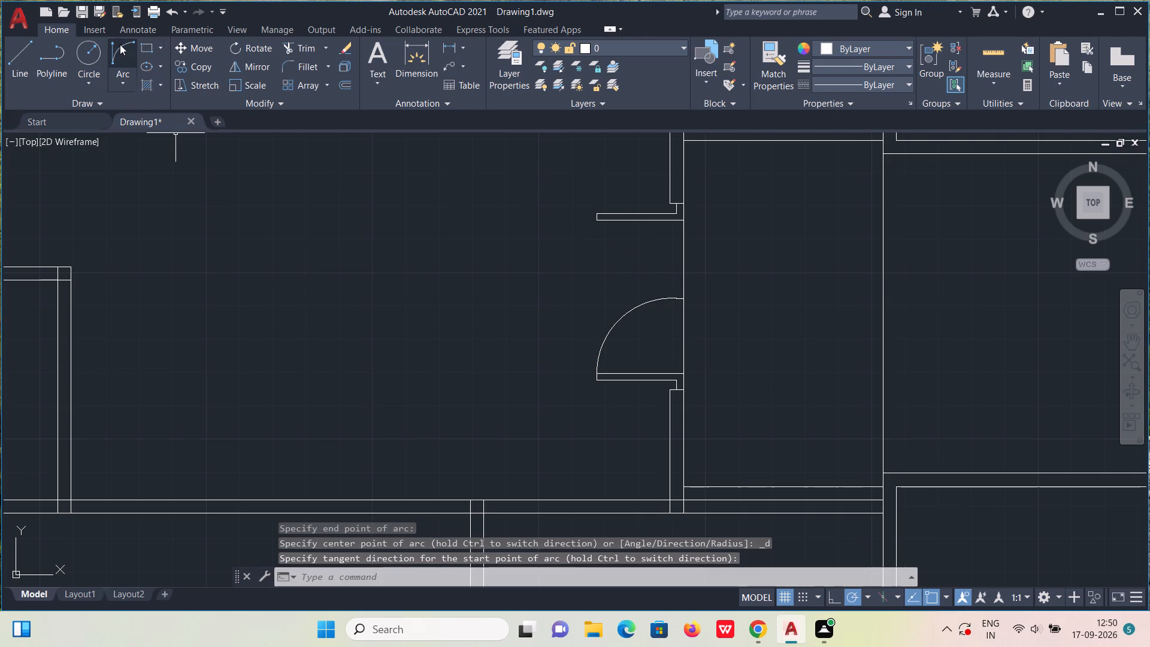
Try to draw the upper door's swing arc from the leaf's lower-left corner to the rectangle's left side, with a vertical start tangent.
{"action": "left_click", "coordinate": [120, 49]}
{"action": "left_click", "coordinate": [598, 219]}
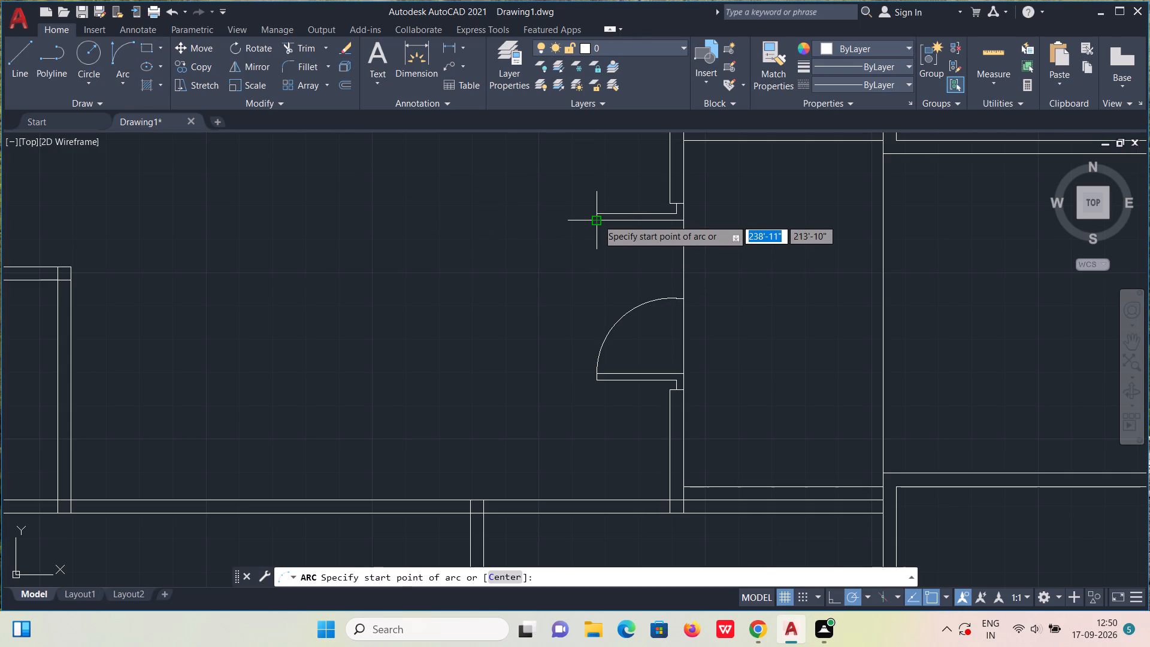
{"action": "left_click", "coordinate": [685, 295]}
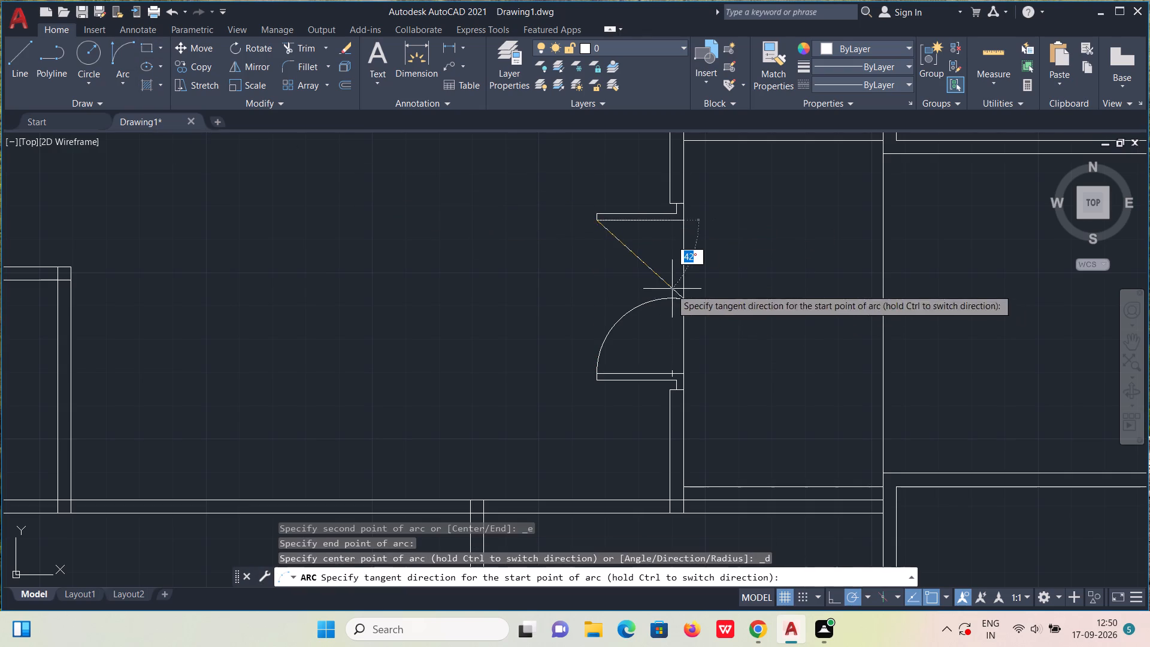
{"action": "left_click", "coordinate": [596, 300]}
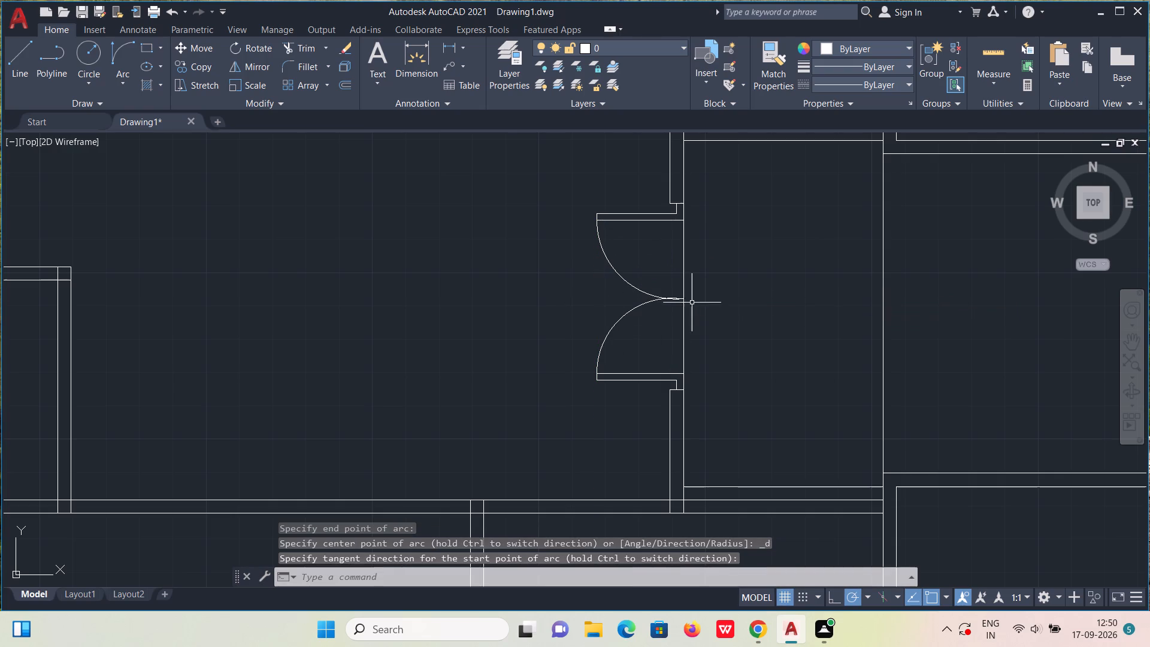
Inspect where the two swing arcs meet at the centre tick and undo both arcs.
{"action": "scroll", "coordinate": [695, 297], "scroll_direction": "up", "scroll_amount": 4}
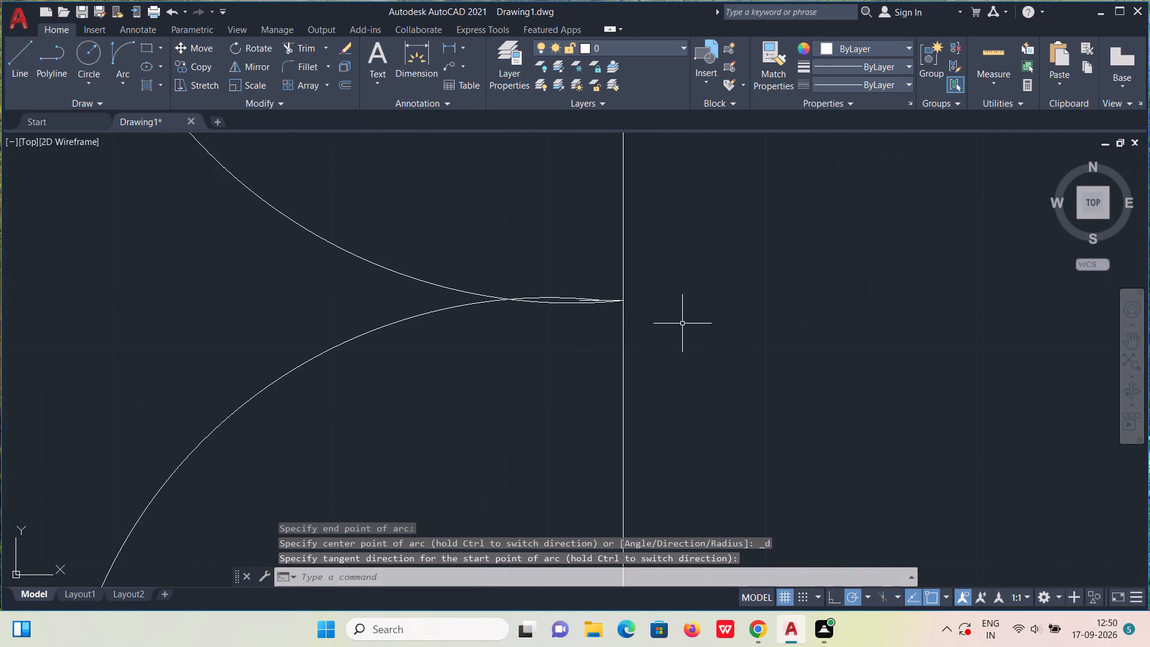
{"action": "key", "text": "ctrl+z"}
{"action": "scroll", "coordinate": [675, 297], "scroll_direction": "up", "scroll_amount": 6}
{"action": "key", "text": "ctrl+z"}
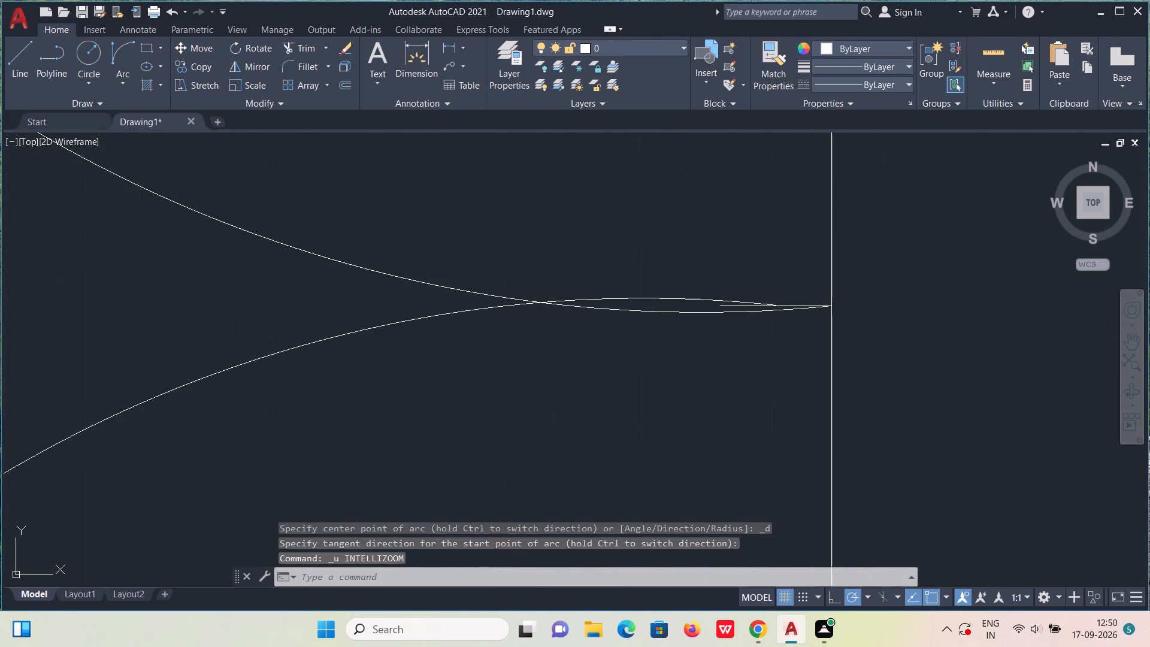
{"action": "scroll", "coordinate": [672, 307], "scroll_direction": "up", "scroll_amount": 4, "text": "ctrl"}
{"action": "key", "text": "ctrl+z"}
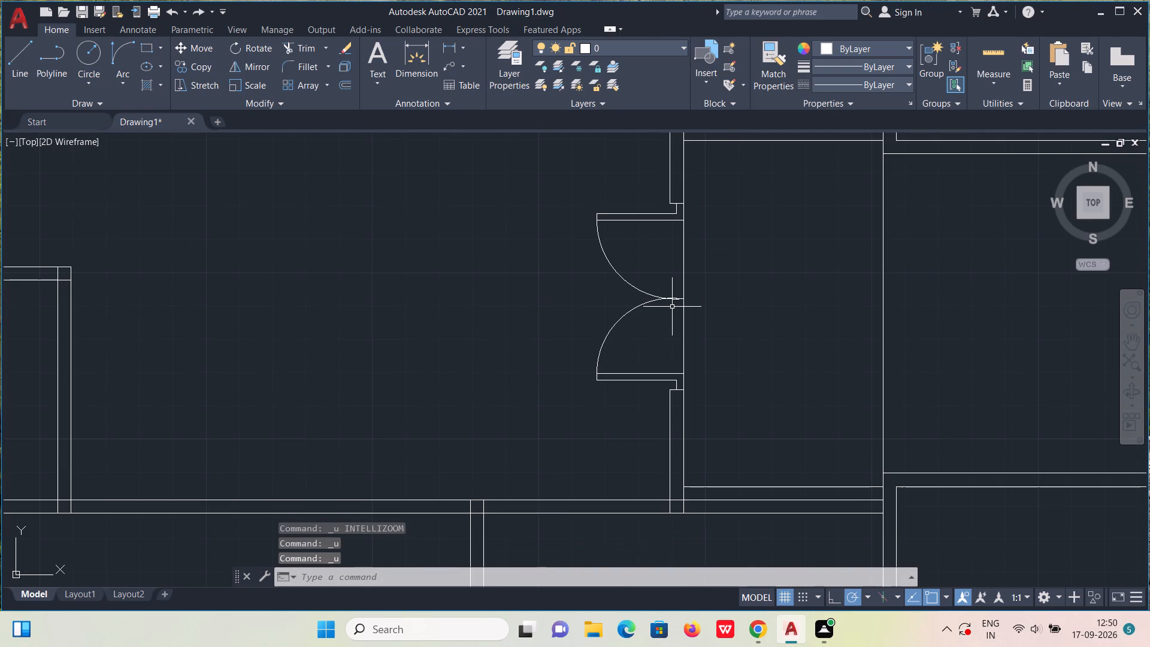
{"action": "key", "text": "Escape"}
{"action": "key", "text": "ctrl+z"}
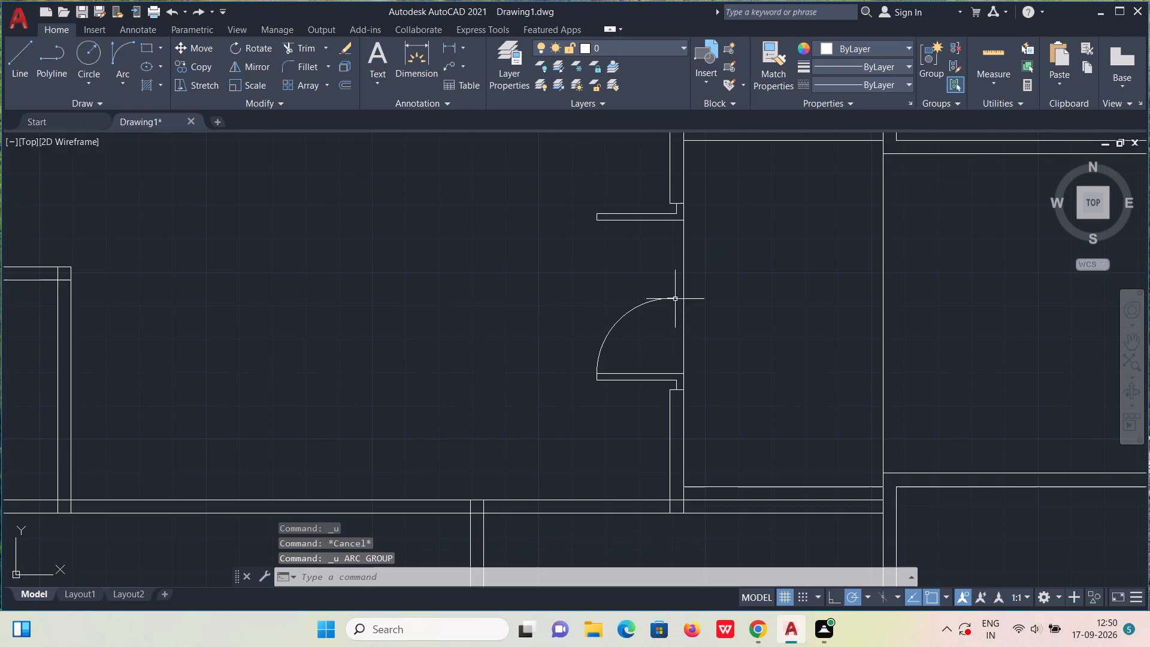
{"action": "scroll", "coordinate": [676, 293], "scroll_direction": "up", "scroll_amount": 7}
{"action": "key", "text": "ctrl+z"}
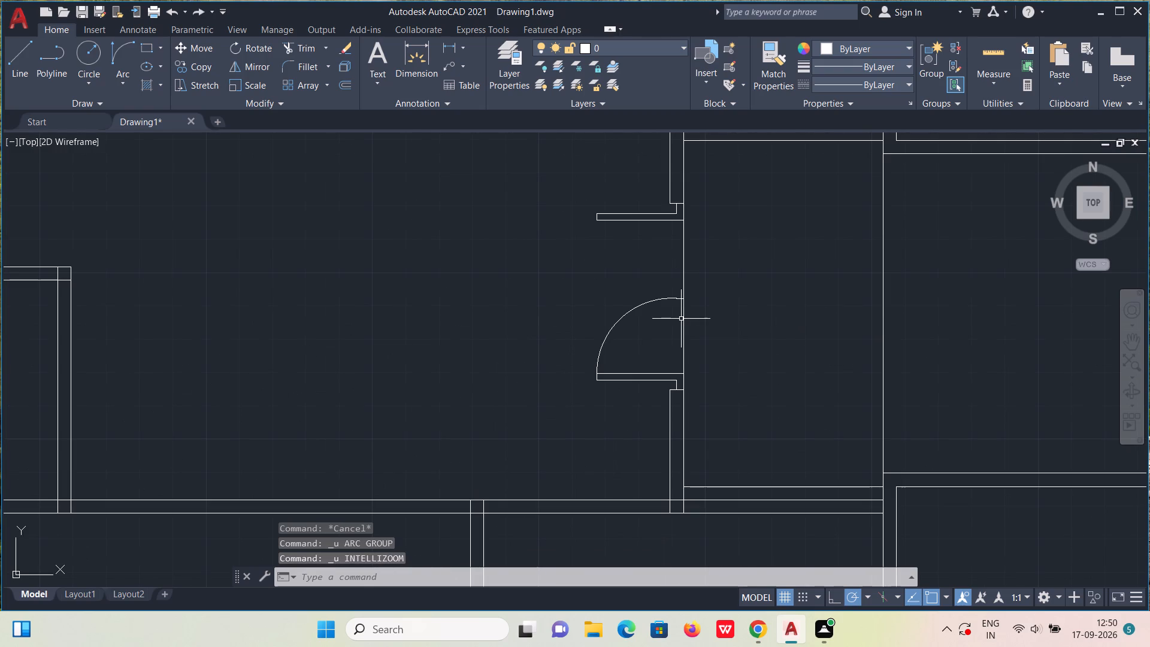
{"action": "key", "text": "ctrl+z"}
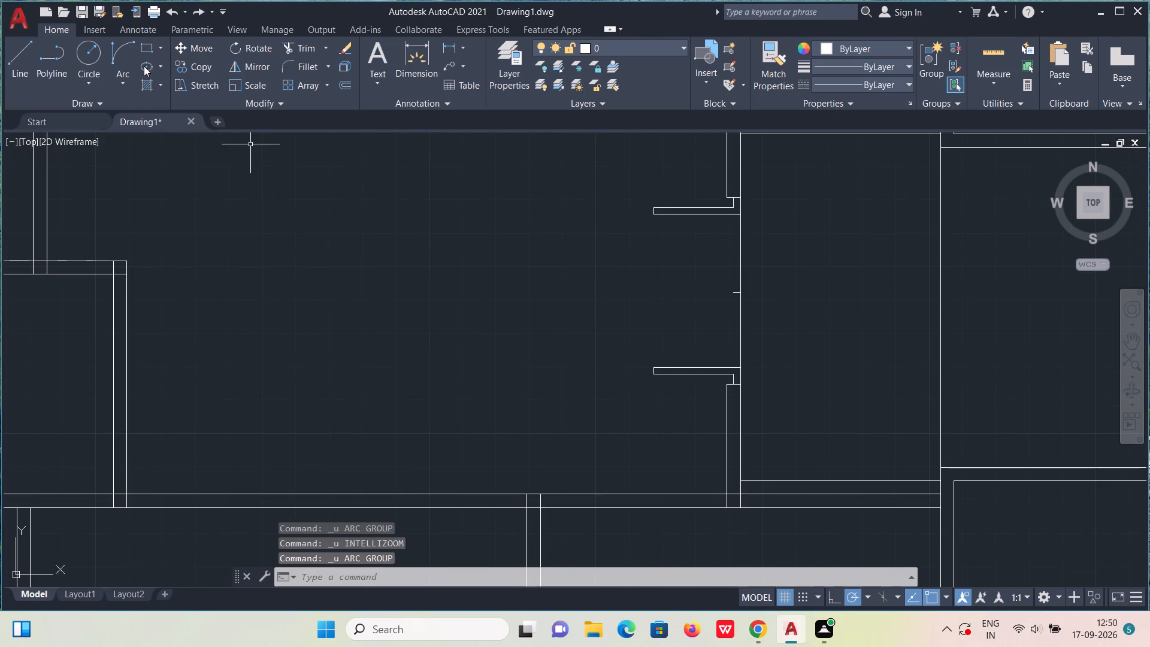
Draw the lower door's swing arc from the tick's end on the rectangle's side to the leaf's upper-left corner, with a 180° start tangent.
{"action": "left_click", "coordinate": [126, 62]}
{"action": "scroll", "coordinate": [684, 314], "scroll_direction": "up", "scroll_amount": 4}
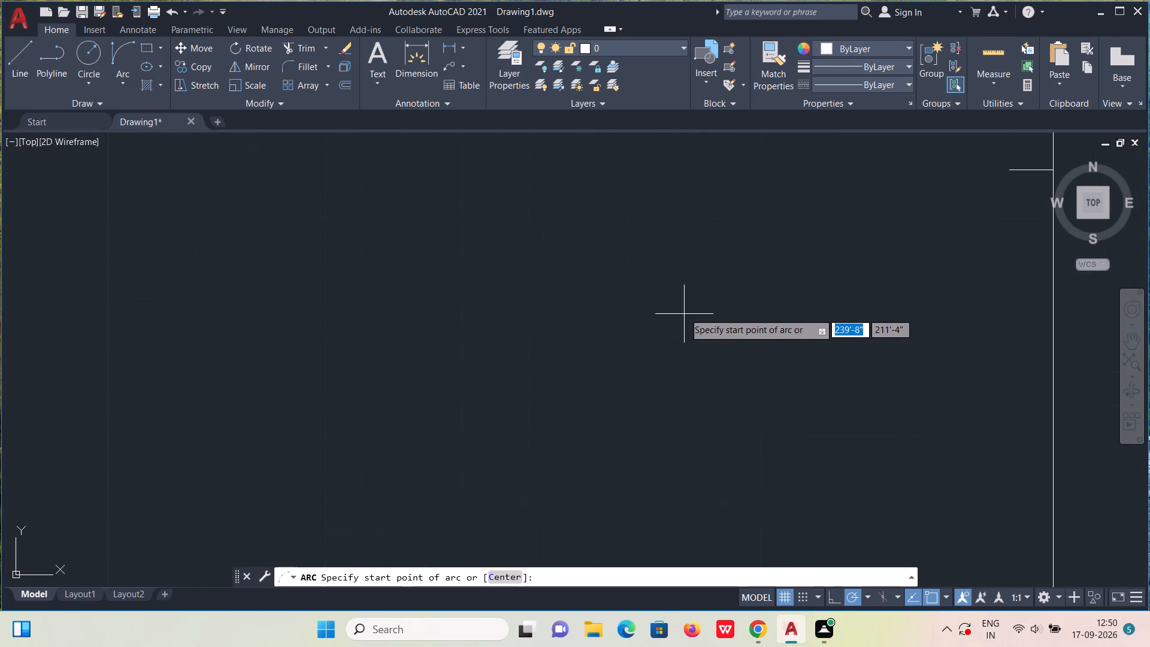
{"action": "middle_click_drag", "start_coordinate": [930, 263], "coordinate": [309, 247]}
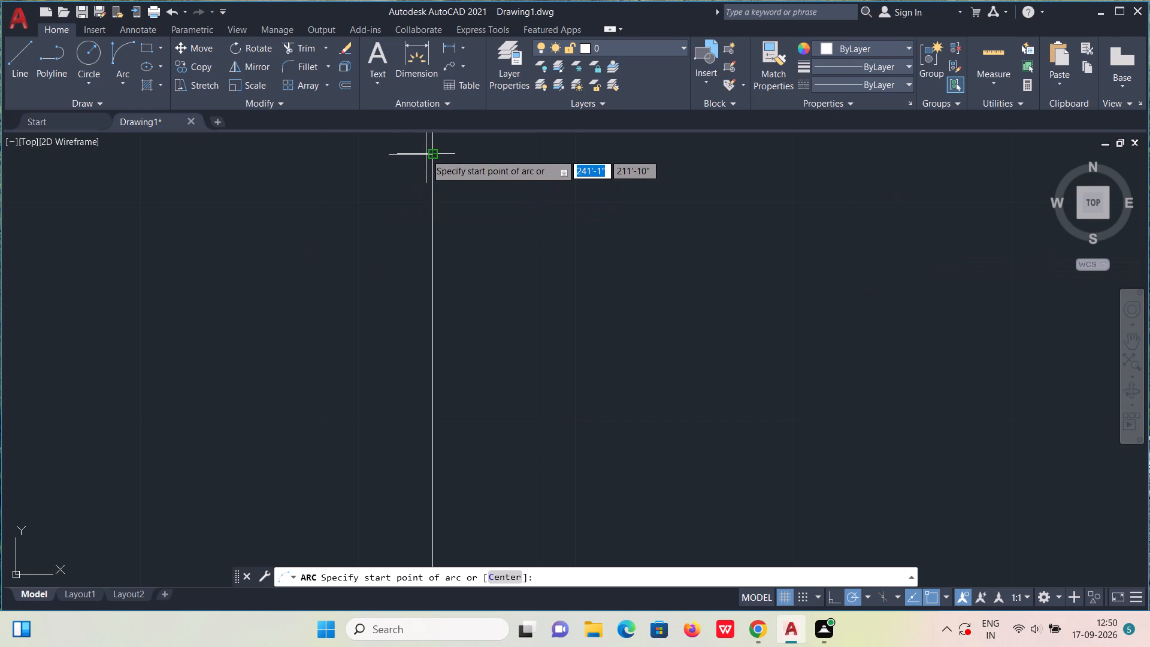
{"action": "left_click", "coordinate": [433, 155]}
{"action": "scroll", "coordinate": [447, 179], "scroll_direction": "down", "scroll_amount": 3}
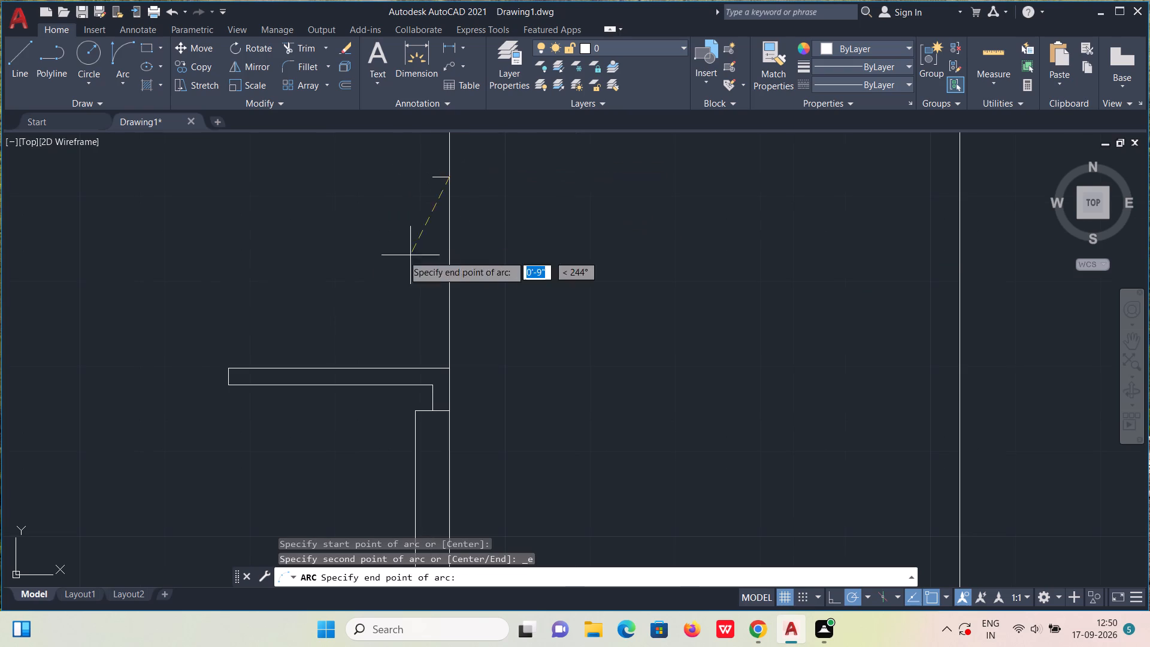
{"action": "left_click", "coordinate": [226, 368]}
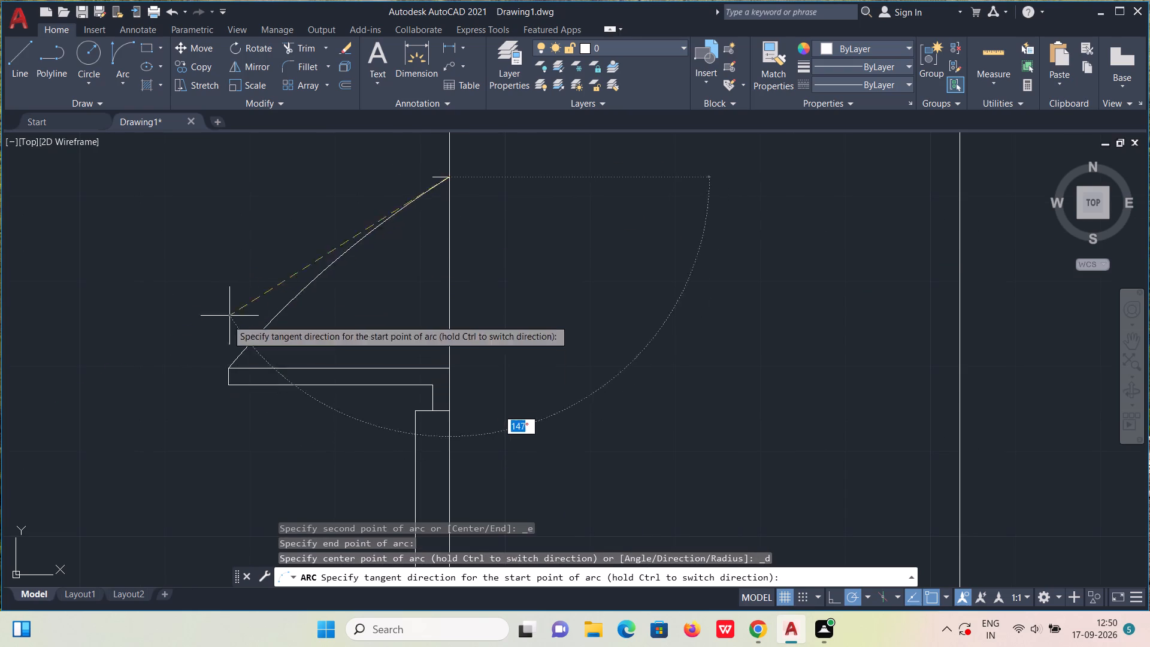
{"action": "middle_click_drag", "start_coordinate": [228, 213], "coordinate": [499, 291]}
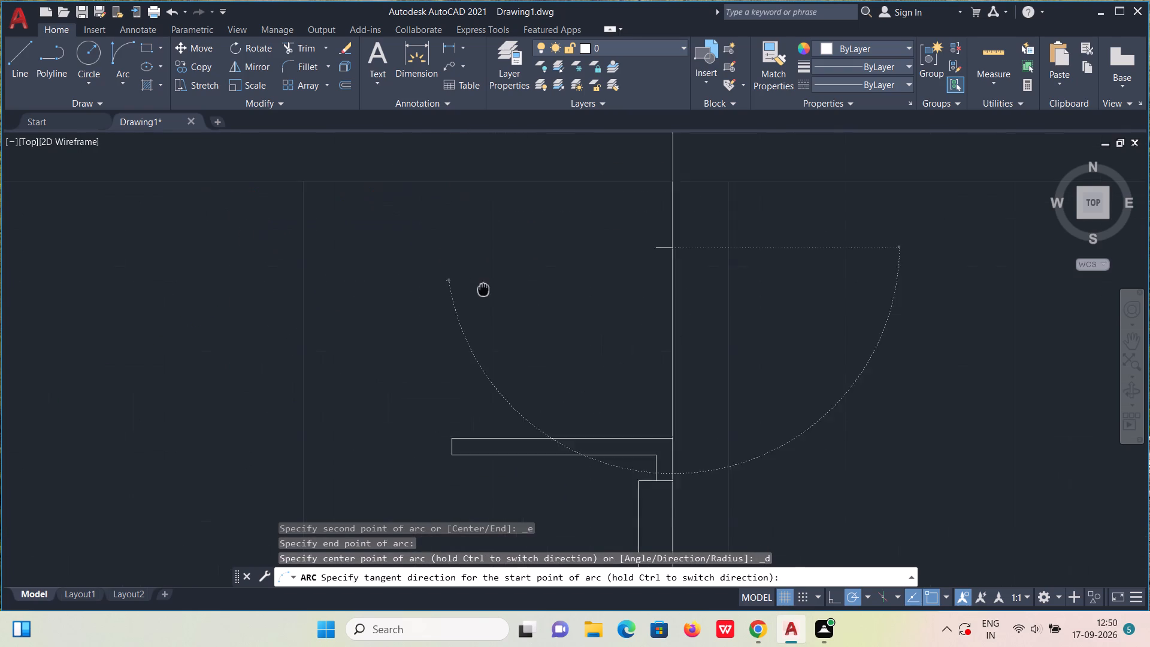
{"action": "middle_click_drag", "start_coordinate": [499, 291], "coordinate": [721, 351]}
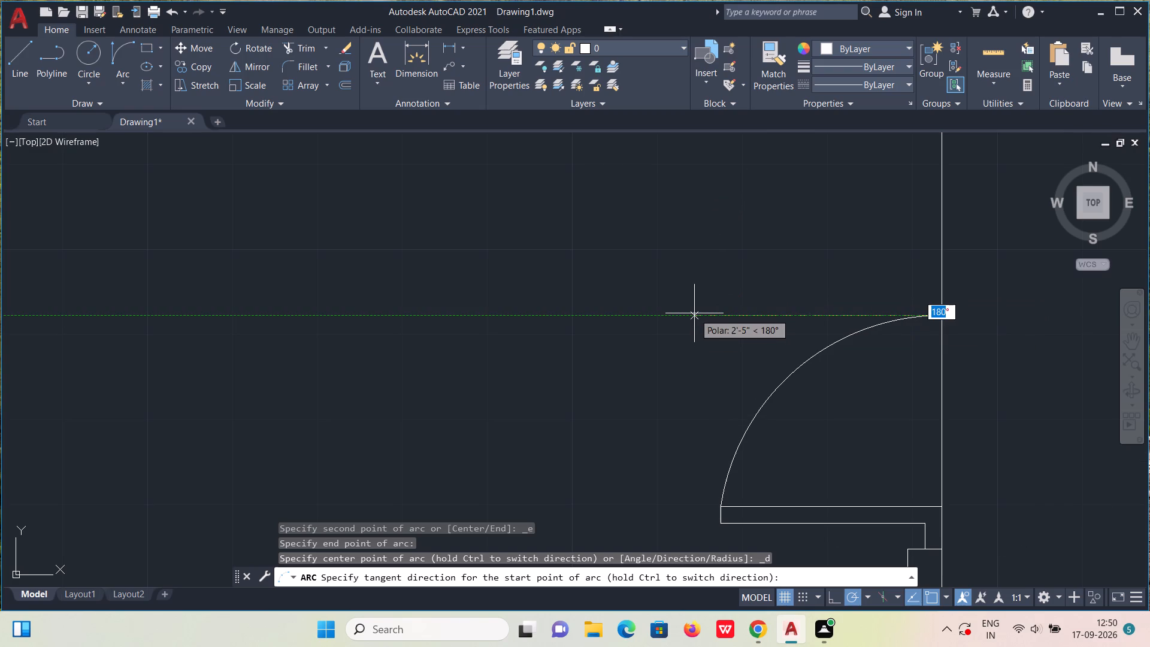
{"action": "left_click", "coordinate": [694, 313]}
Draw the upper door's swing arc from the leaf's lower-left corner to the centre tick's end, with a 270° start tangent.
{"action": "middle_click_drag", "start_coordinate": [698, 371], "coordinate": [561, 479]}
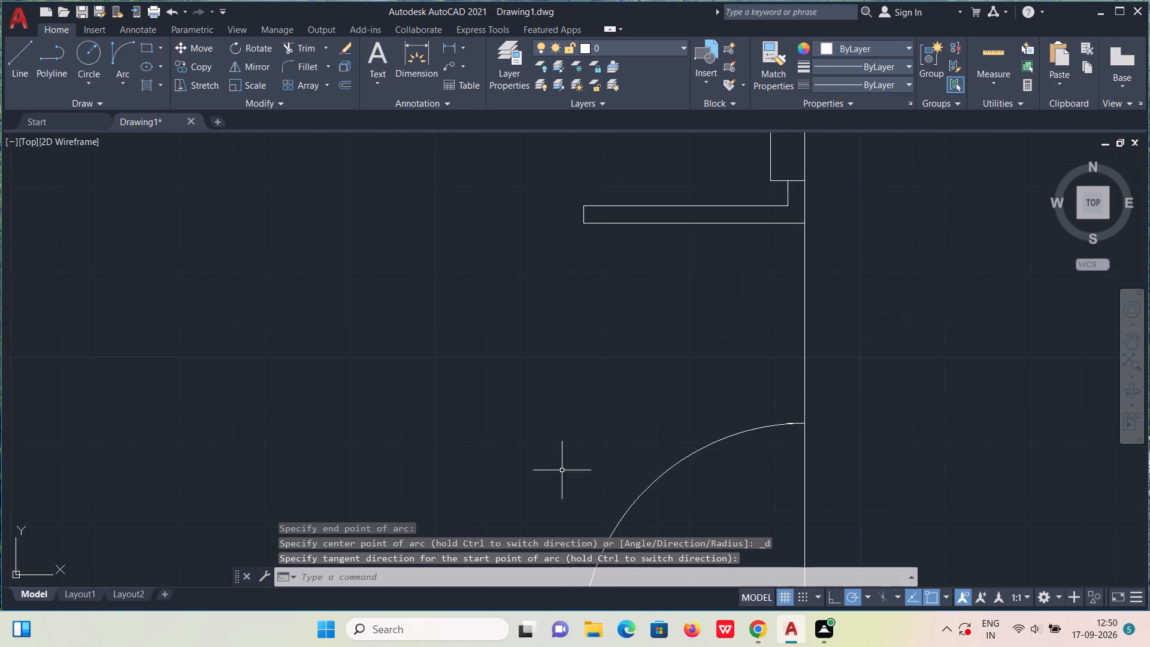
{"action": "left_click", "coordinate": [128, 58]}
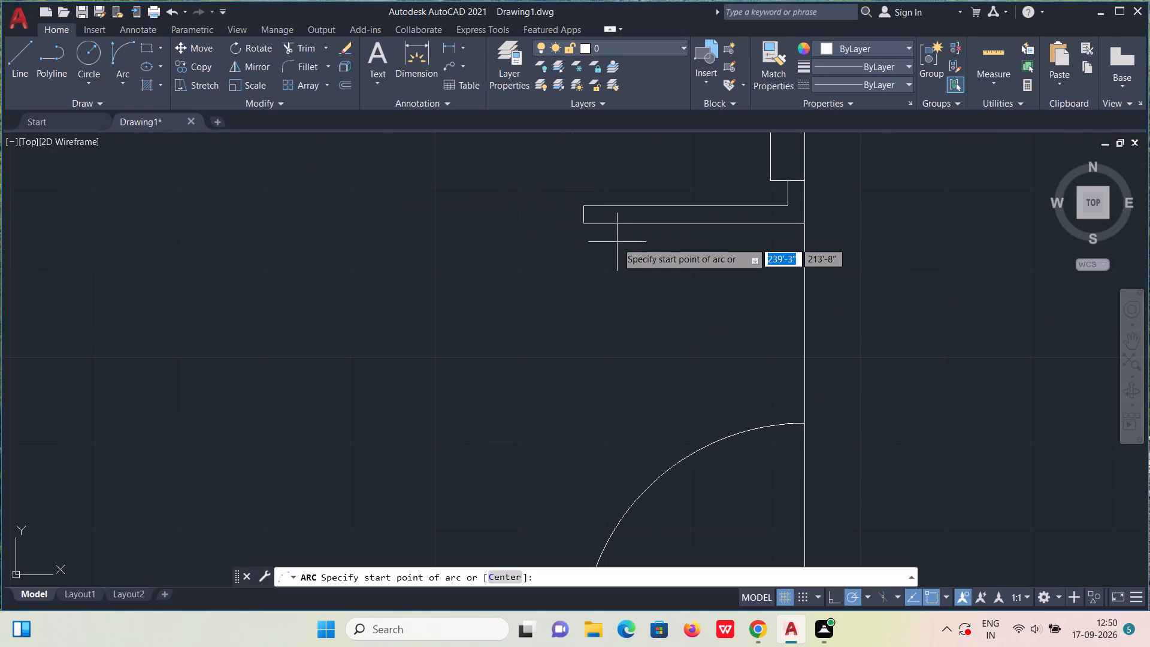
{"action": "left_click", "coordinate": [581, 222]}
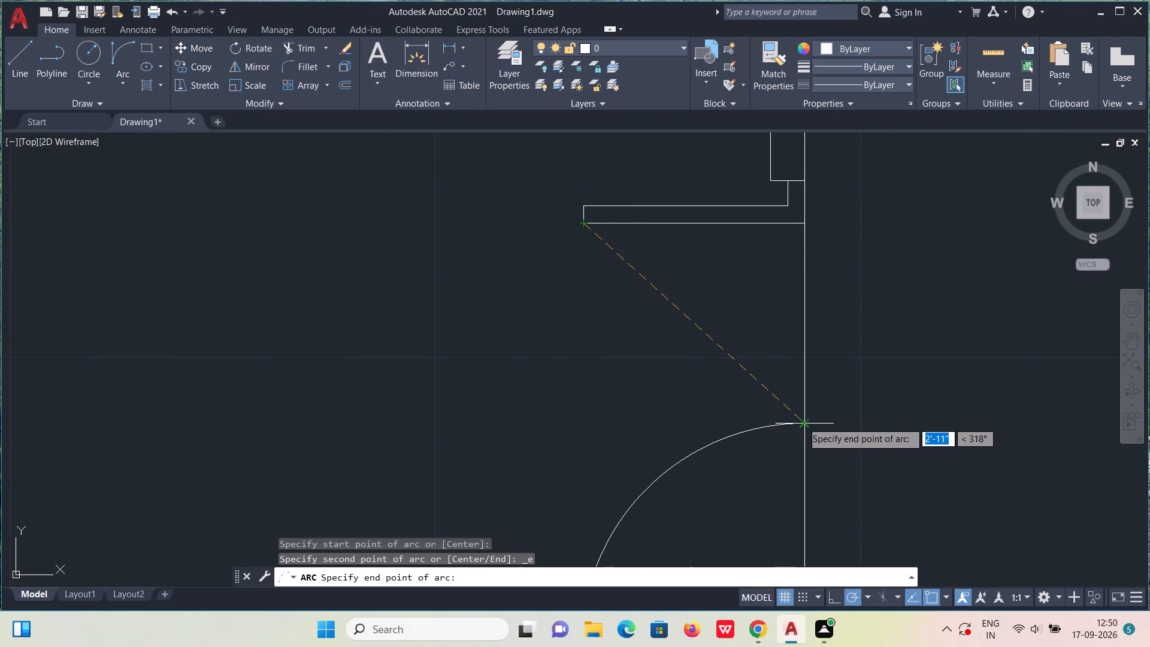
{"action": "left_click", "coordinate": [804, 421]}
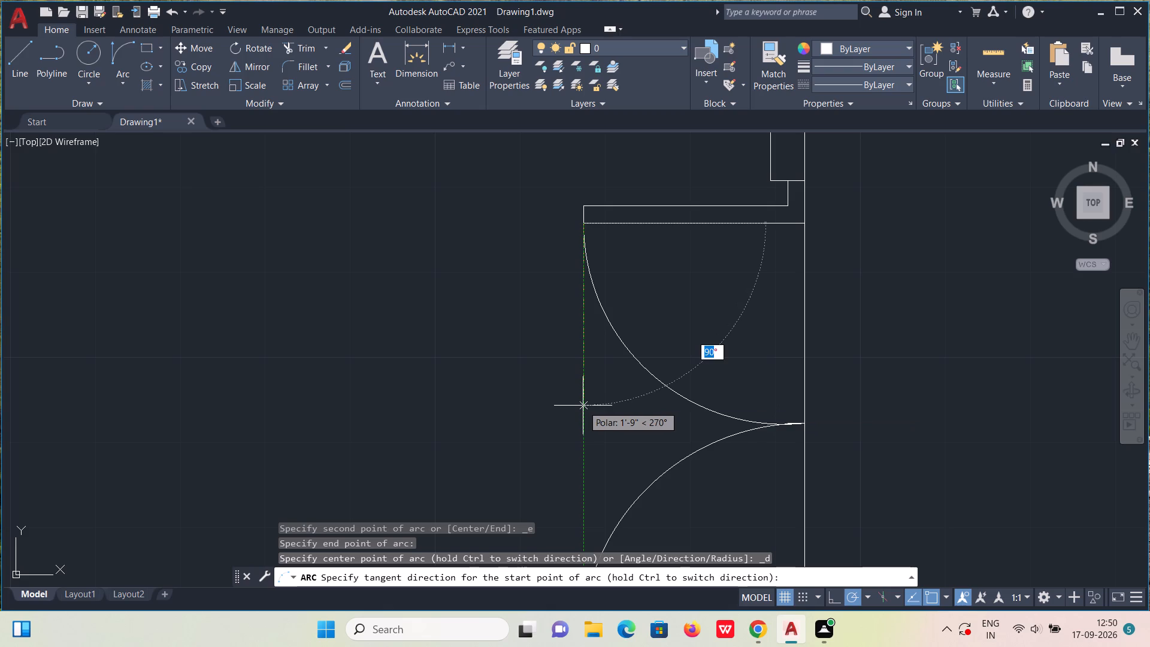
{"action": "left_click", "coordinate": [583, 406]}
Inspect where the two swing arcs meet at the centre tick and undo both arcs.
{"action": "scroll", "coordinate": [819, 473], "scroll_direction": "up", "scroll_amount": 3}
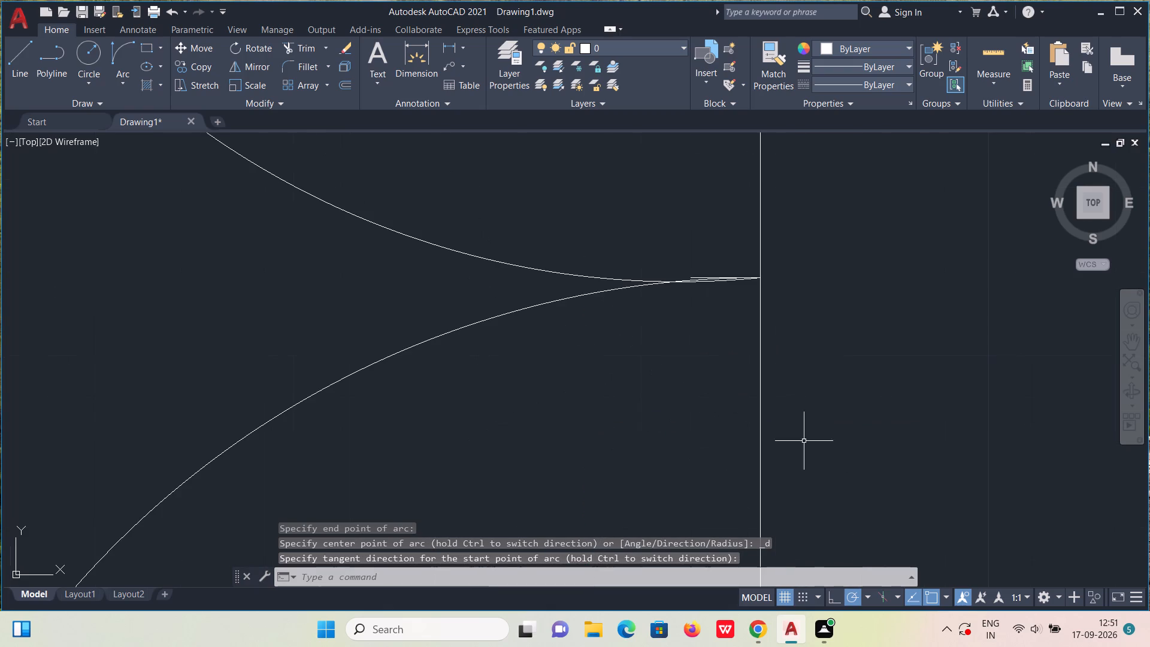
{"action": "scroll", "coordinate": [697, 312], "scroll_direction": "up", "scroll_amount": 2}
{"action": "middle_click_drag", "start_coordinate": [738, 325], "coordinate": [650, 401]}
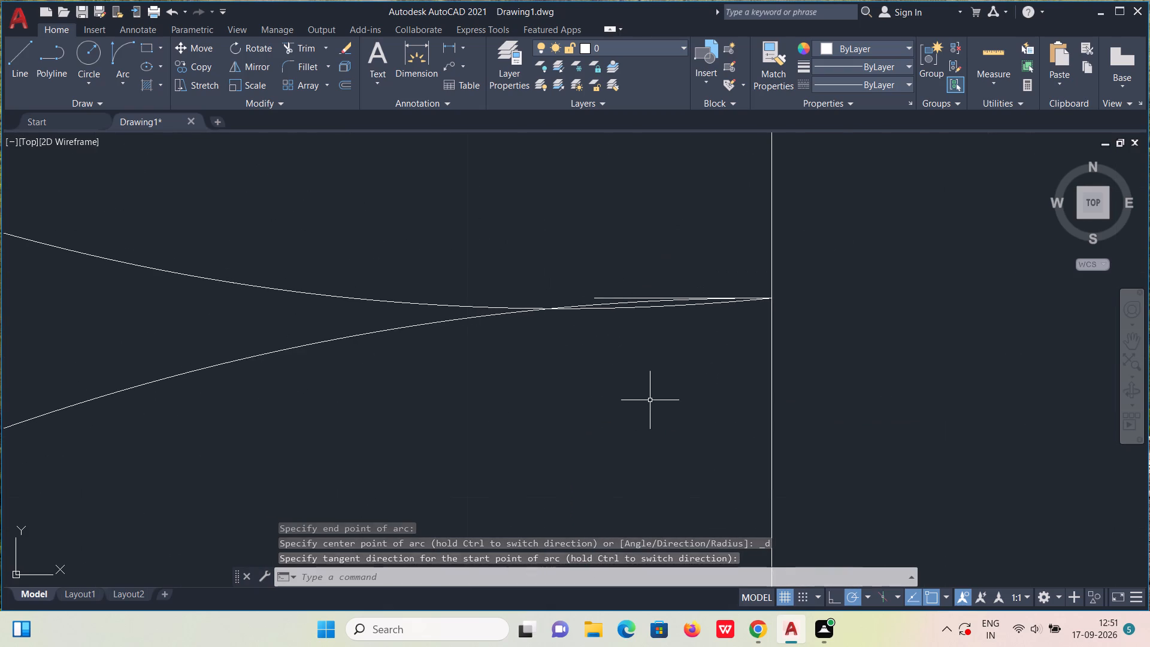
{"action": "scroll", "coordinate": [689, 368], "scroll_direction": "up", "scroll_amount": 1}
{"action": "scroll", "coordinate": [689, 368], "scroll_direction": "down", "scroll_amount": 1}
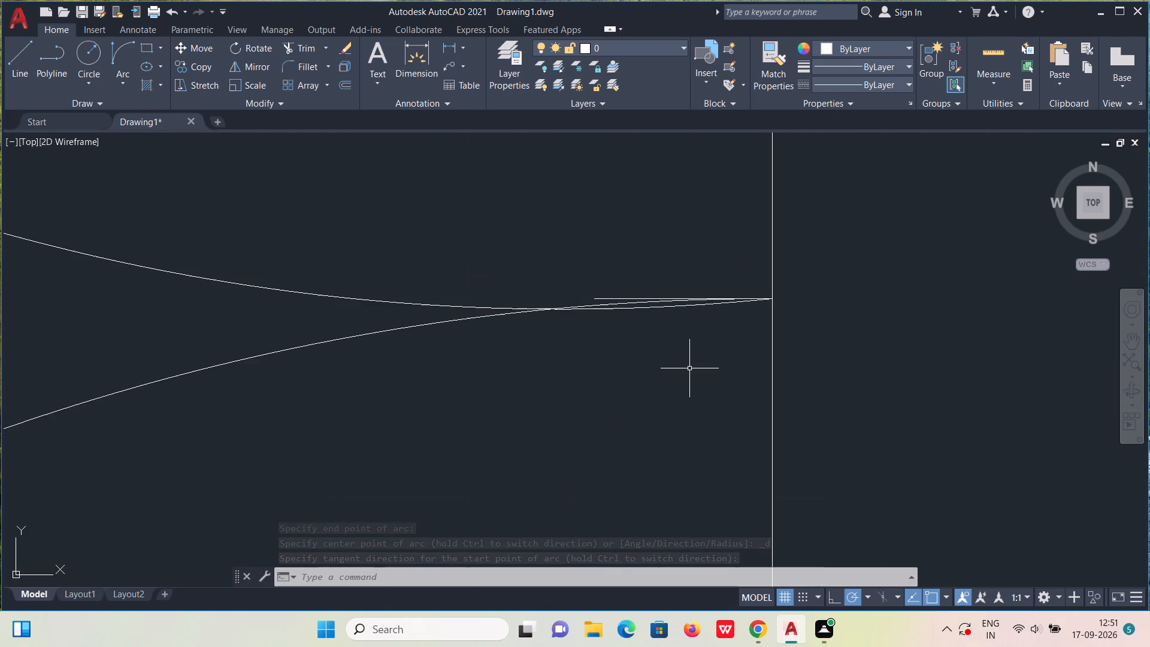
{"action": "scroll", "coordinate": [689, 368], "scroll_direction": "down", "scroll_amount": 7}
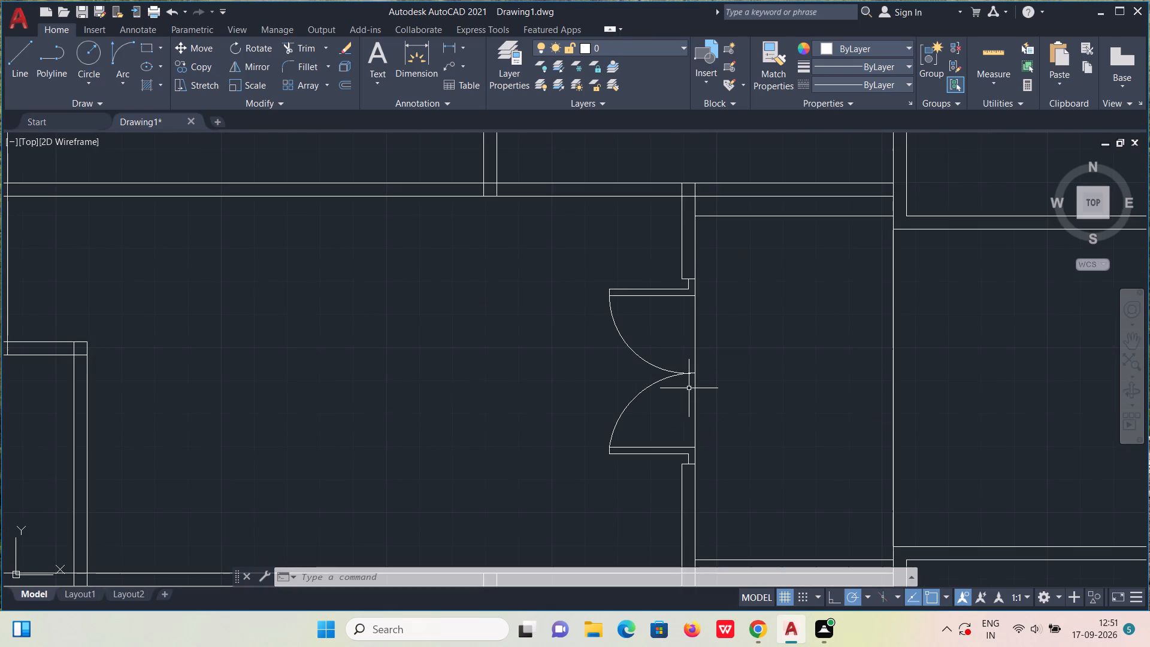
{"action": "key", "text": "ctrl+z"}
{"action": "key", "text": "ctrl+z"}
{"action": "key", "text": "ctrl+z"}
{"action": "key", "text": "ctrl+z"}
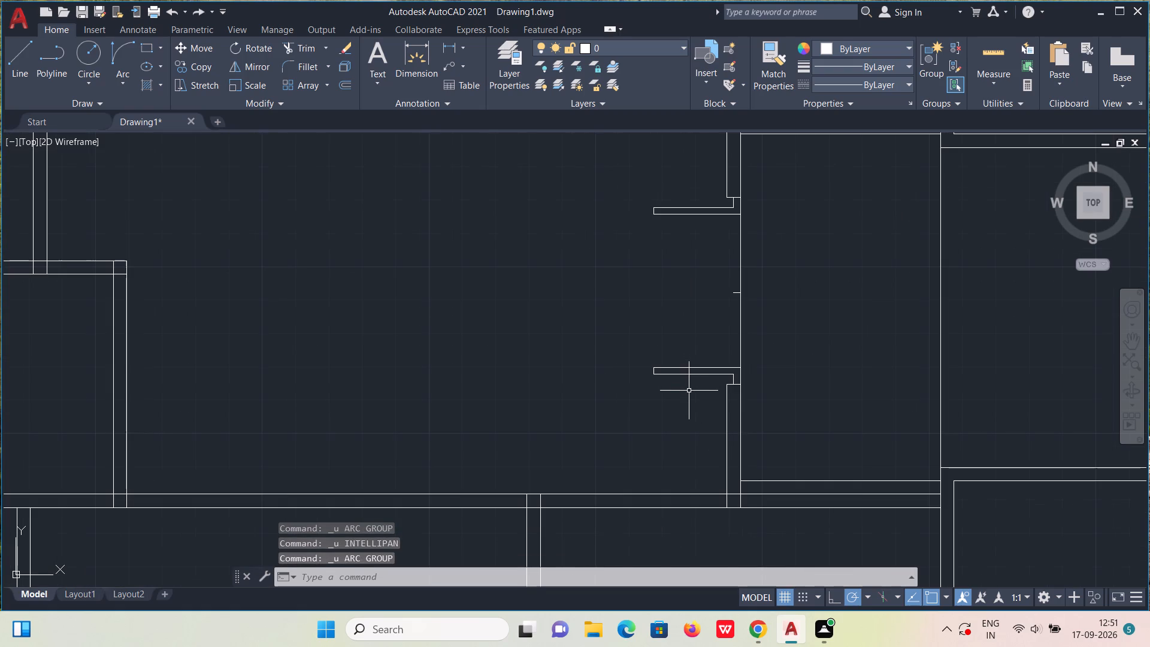
Draw the lower door's swing arc from the leaf's upper-left corner to the centre tick's wall end, with a nearly vertical start tangent.
{"action": "middle_click_drag", "start_coordinate": [751, 354], "coordinate": [712, 448]}
{"action": "scroll", "coordinate": [711, 448], "scroll_direction": "up", "scroll_amount": 1}
{"action": "middle_click_drag", "start_coordinate": [712, 448], "coordinate": [711, 448]}
{"action": "left_click", "coordinate": [117, 50]}
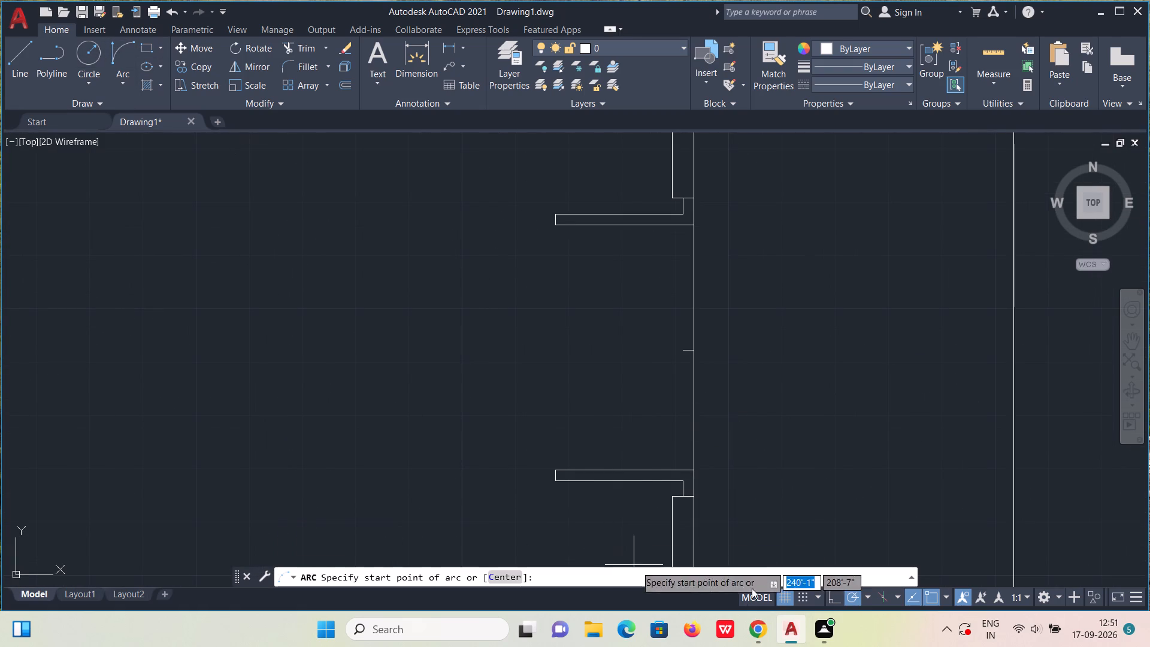
{"action": "left_click", "coordinate": [555, 469]}
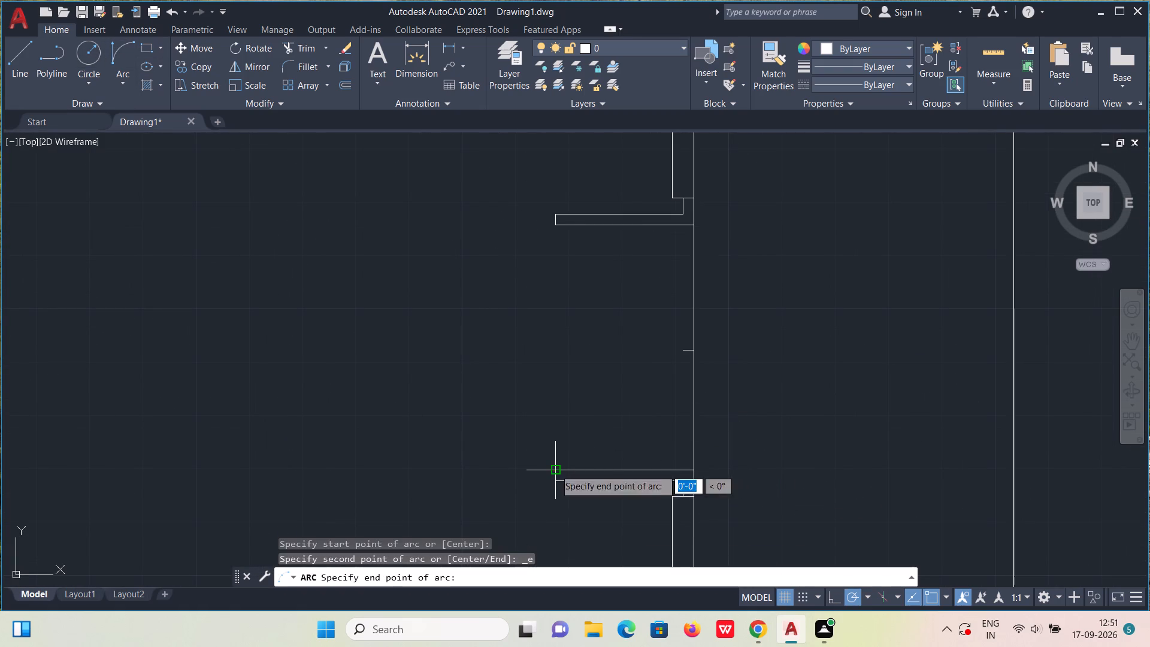
{"action": "scroll", "coordinate": [710, 362], "scroll_direction": "up", "scroll_amount": 5}
{"action": "middle_click_drag", "start_coordinate": [612, 247], "coordinate": [667, 395]}
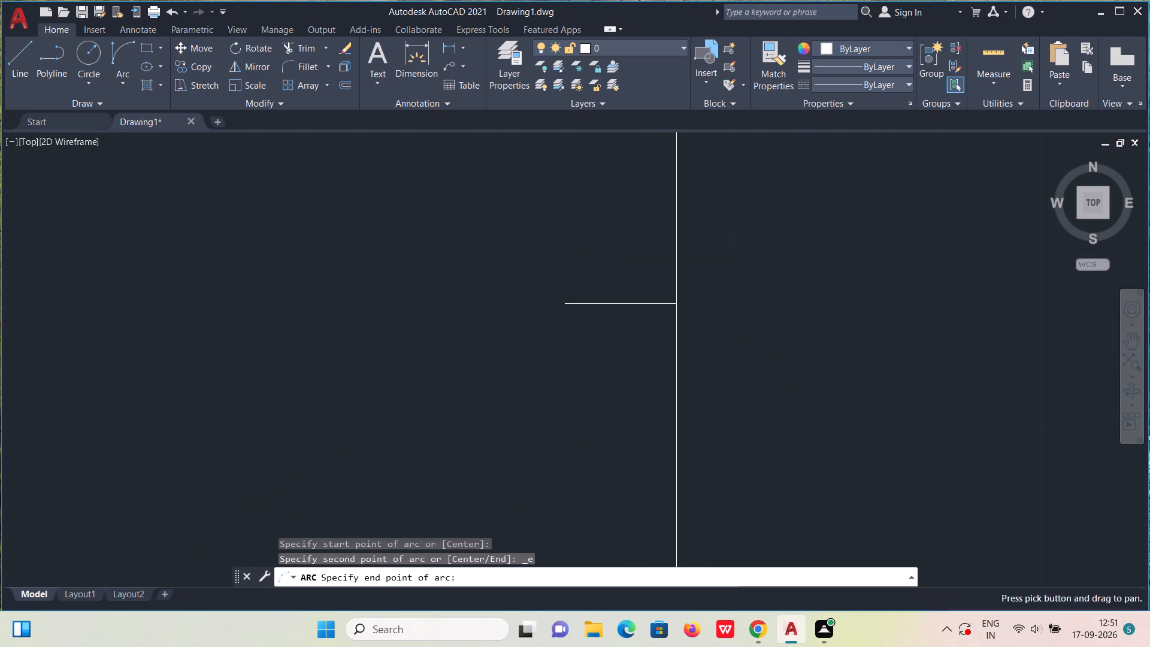
{"action": "left_click", "coordinate": [677, 306]}
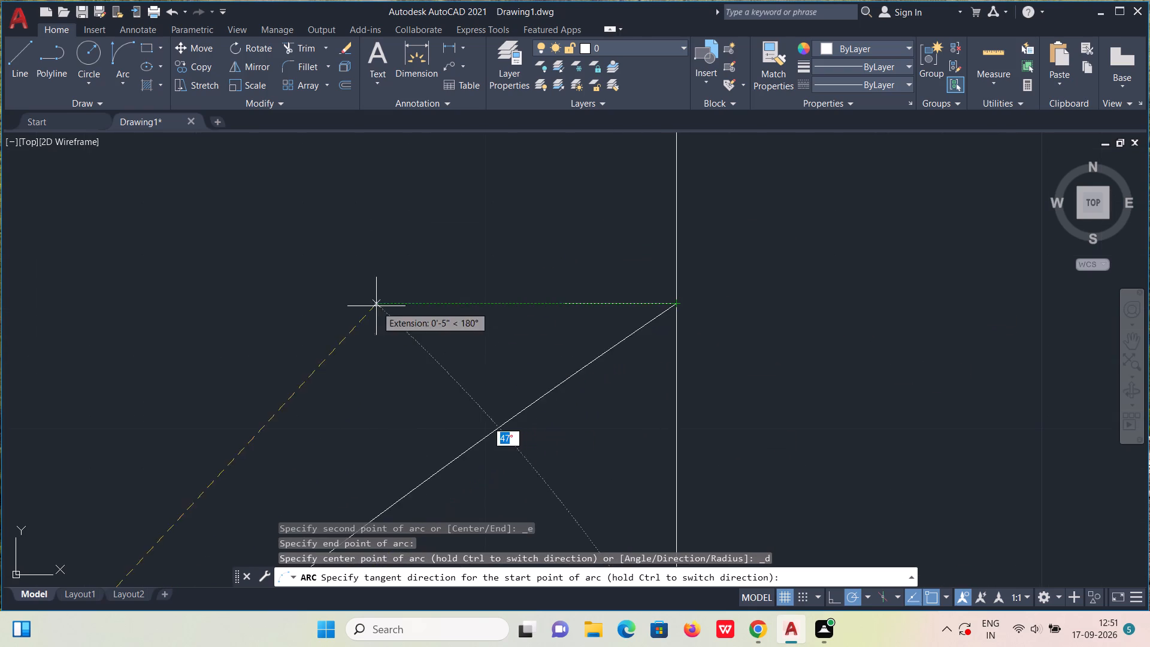
{"action": "middle_click_drag", "start_coordinate": [146, 329], "coordinate": [178, 350]}
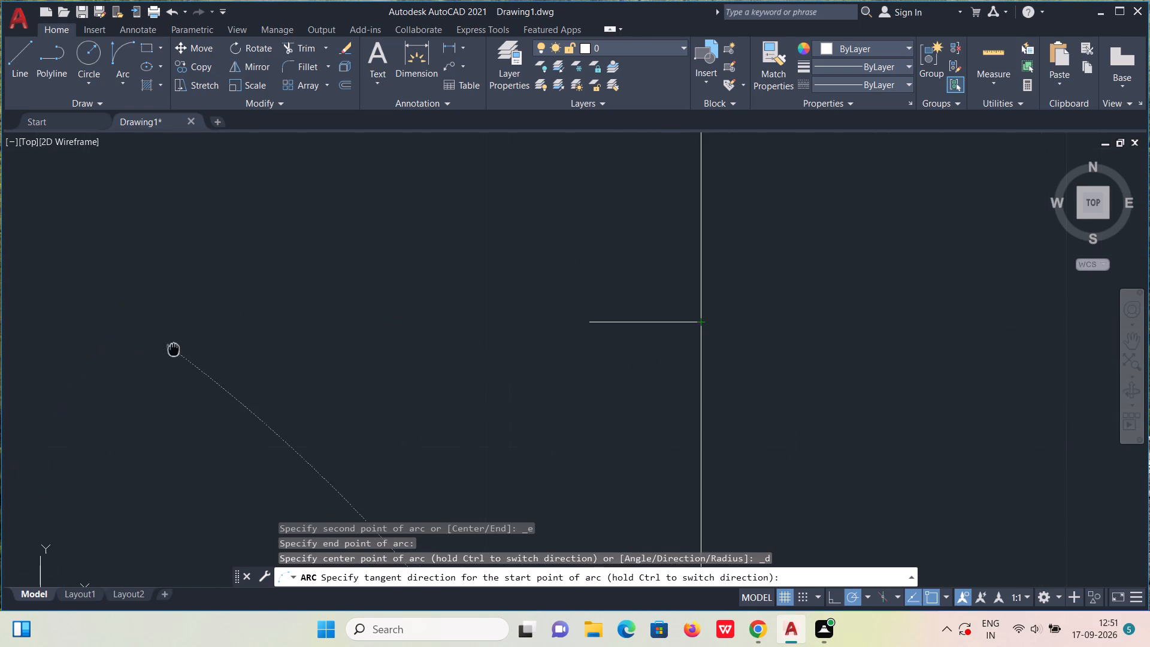
{"action": "middle_click_drag", "start_coordinate": [178, 350], "coordinate": [573, 290]}
{"action": "scroll", "coordinate": [573, 289], "scroll_direction": "down", "scroll_amount": 3}
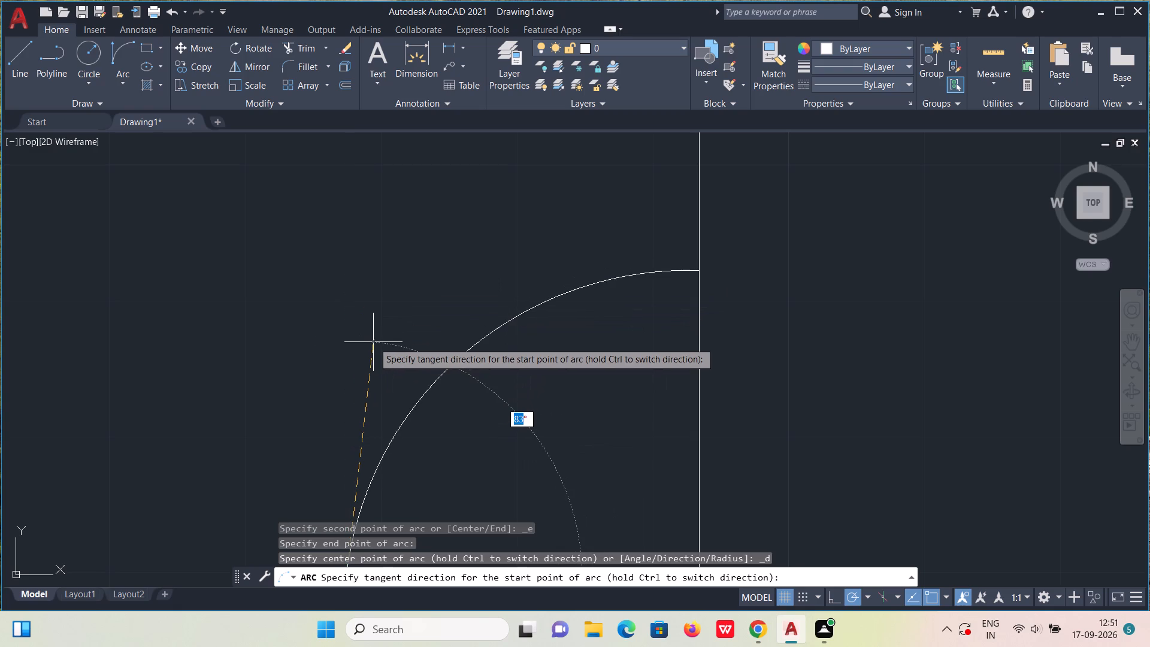
{"action": "middle_click_drag", "start_coordinate": [374, 342], "coordinate": [399, 346]}
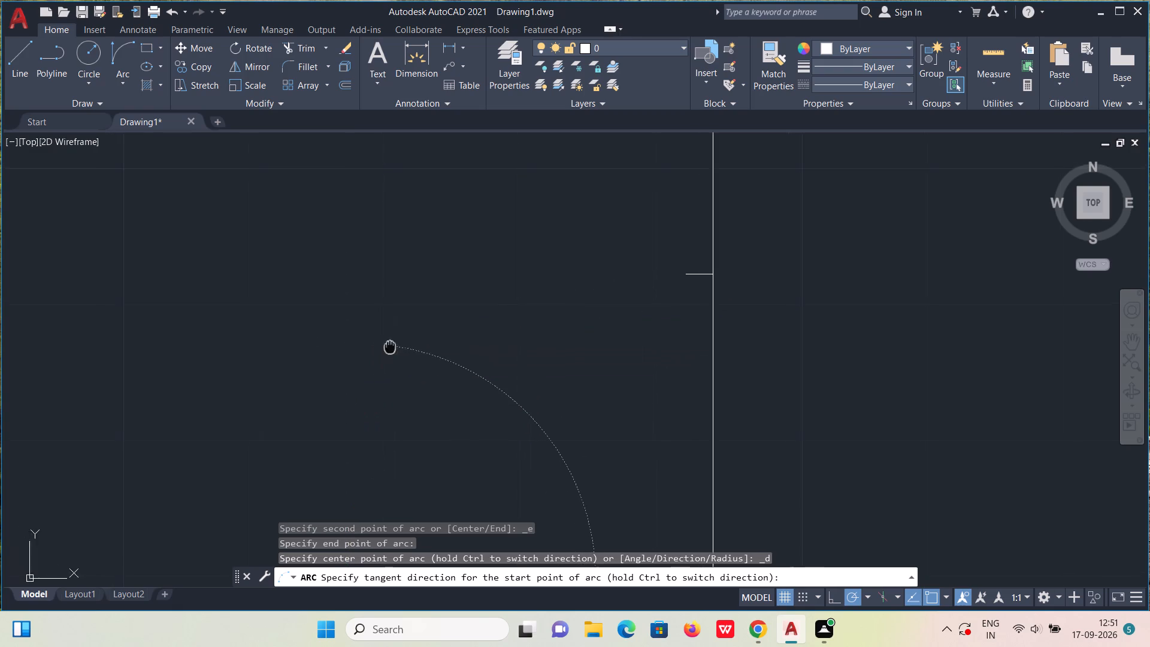
{"action": "middle_click_drag", "start_coordinate": [399, 346], "coordinate": [598, 282]}
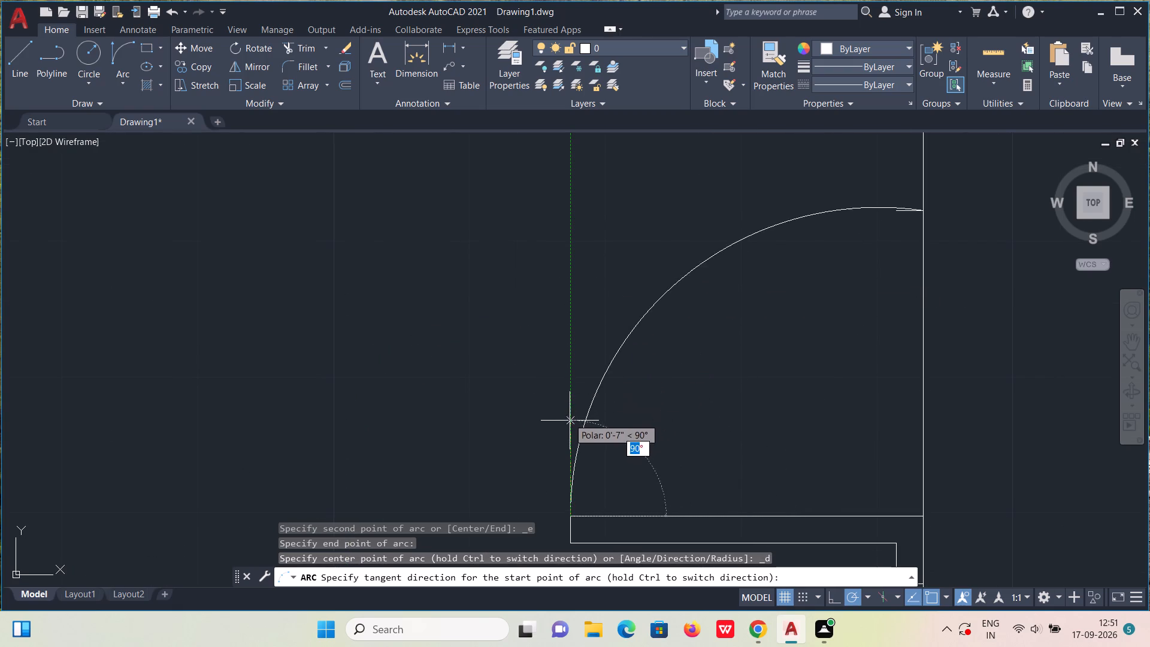
{"action": "left_click", "coordinate": [586, 413]}
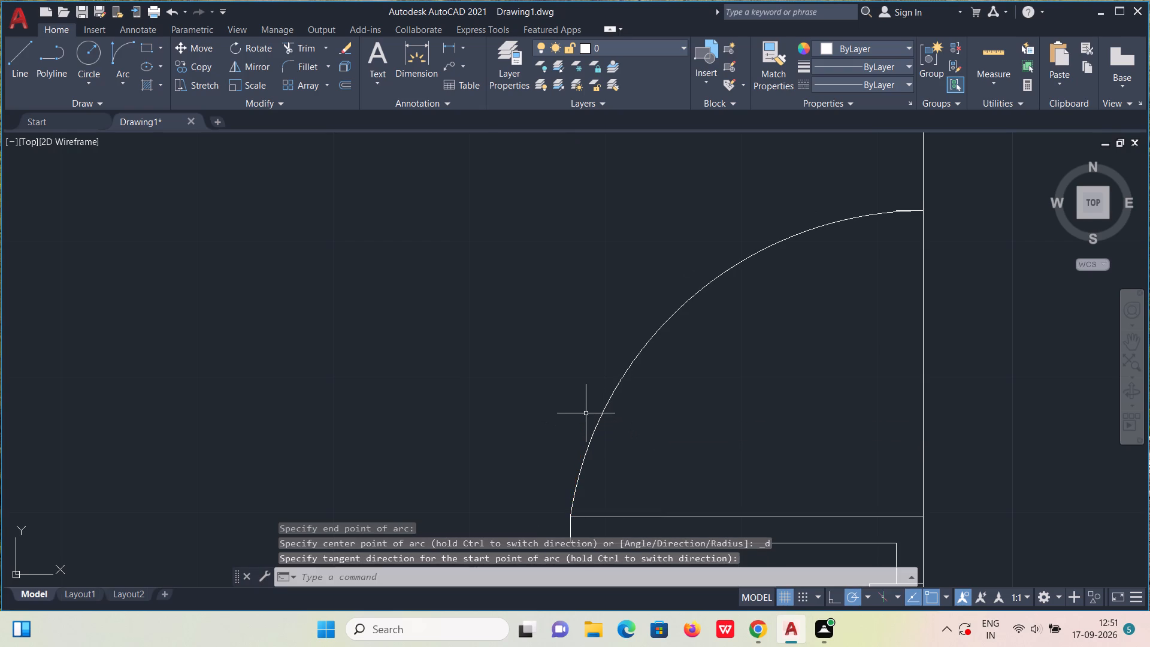
Draw the upper door's swing arc from the leaf's lower-left corner to the centre tick's wall end, with a nearly vertical downward start tangent.
{"action": "scroll", "coordinate": [611, 391], "scroll_direction": "down", "scroll_amount": 3}
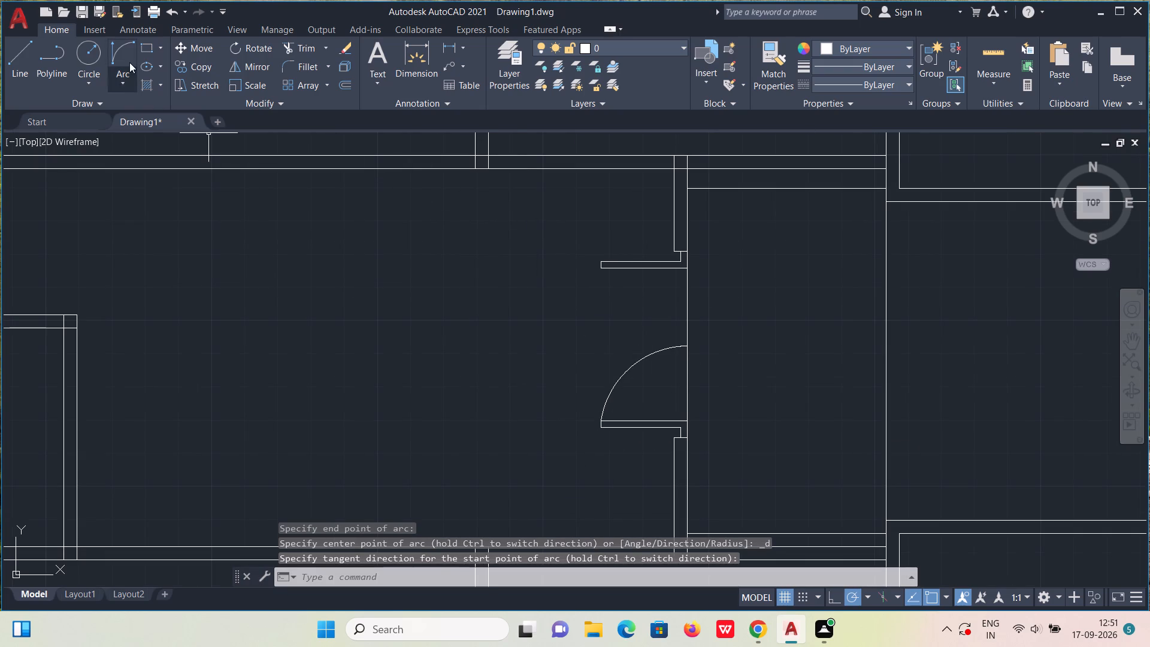
{"action": "left_click", "coordinate": [128, 54]}
{"action": "middle_click_drag", "start_coordinate": [695, 355], "coordinate": [675, 394]}
{"action": "scroll", "coordinate": [544, 294], "scroll_direction": "up", "scroll_amount": 2}
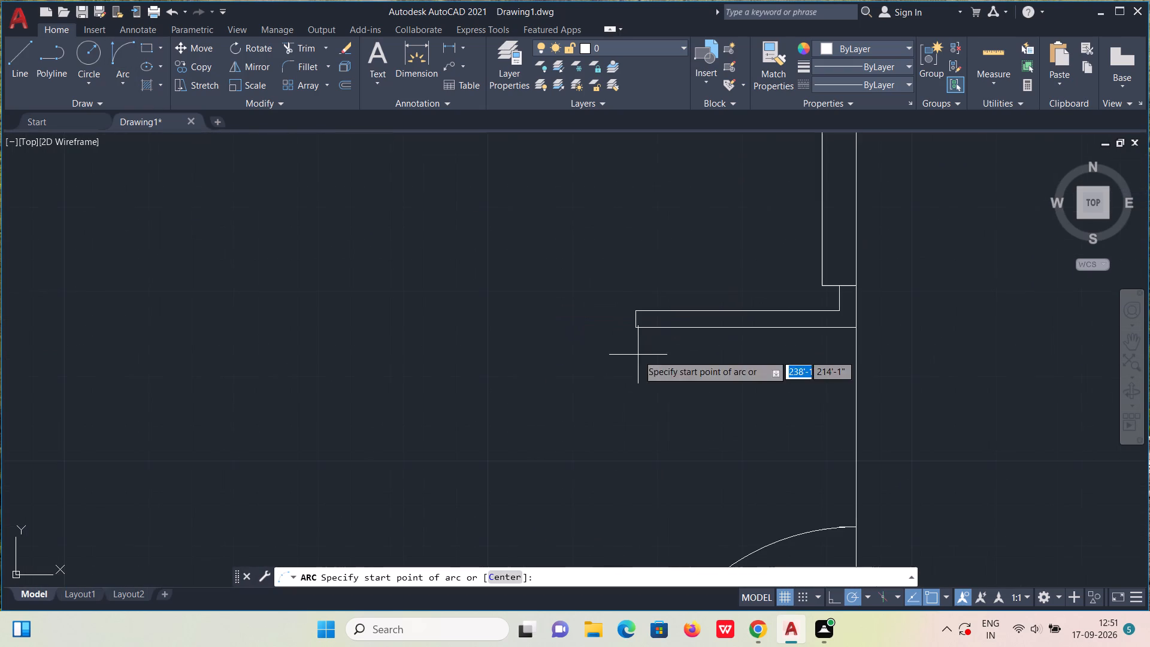
{"action": "left_click", "coordinate": [637, 331]}
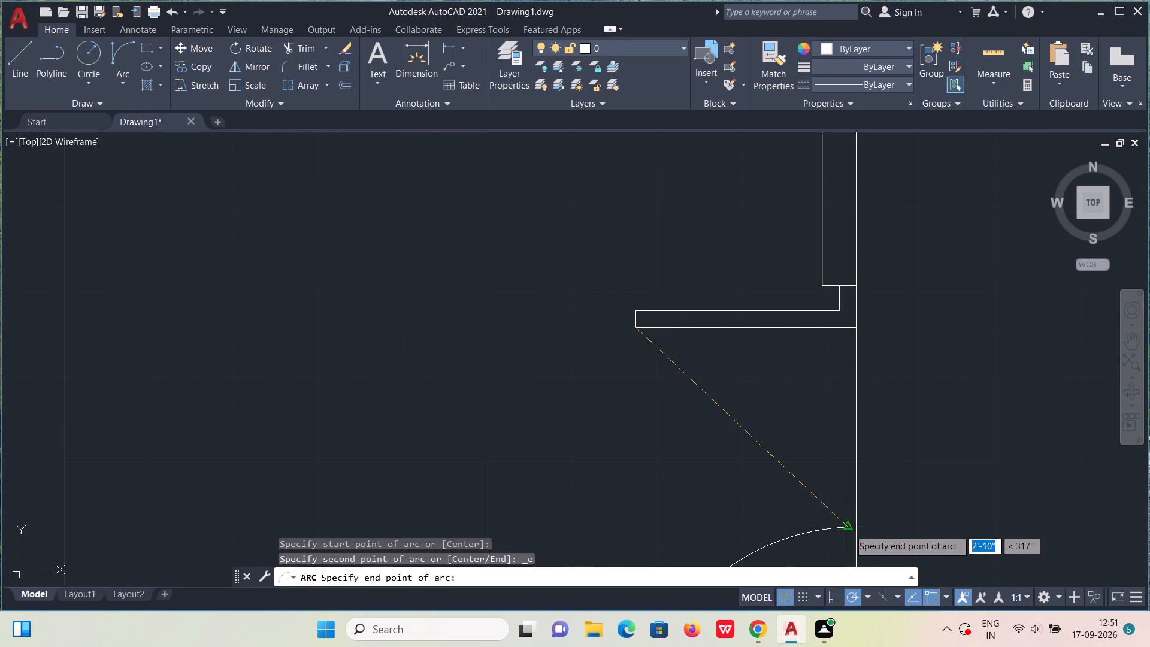
{"action": "scroll", "coordinate": [855, 536], "scroll_direction": "up", "scroll_amount": 4}
{"action": "left_click", "coordinate": [867, 480]}
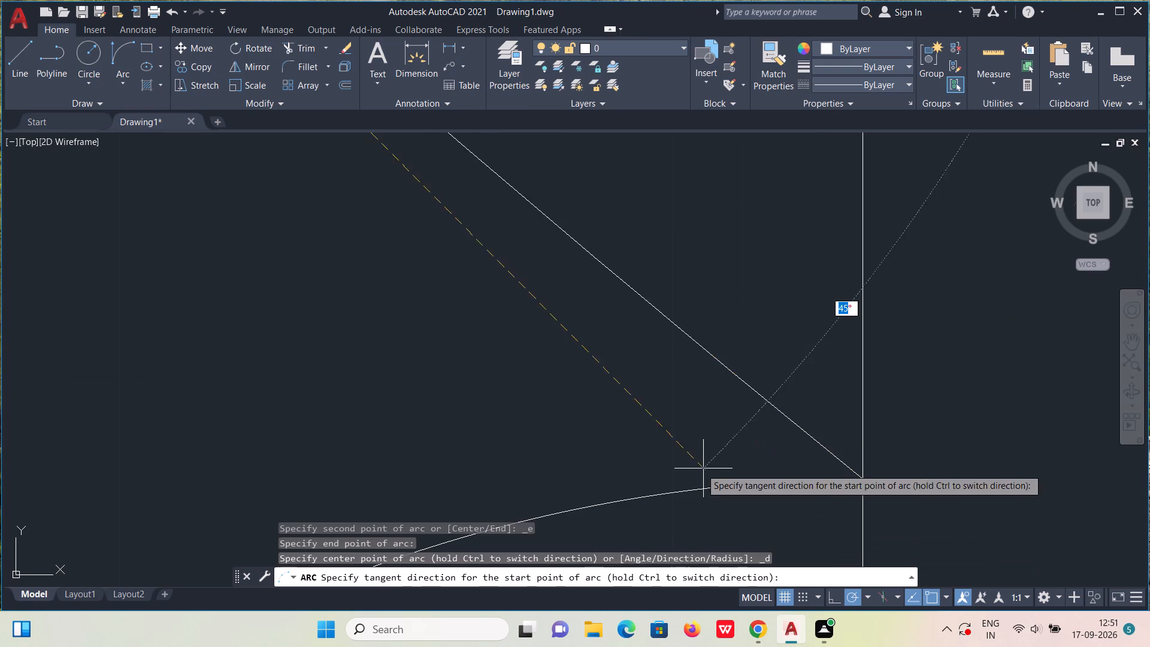
{"action": "scroll", "coordinate": [488, 562], "scroll_direction": "down", "scroll_amount": 5}
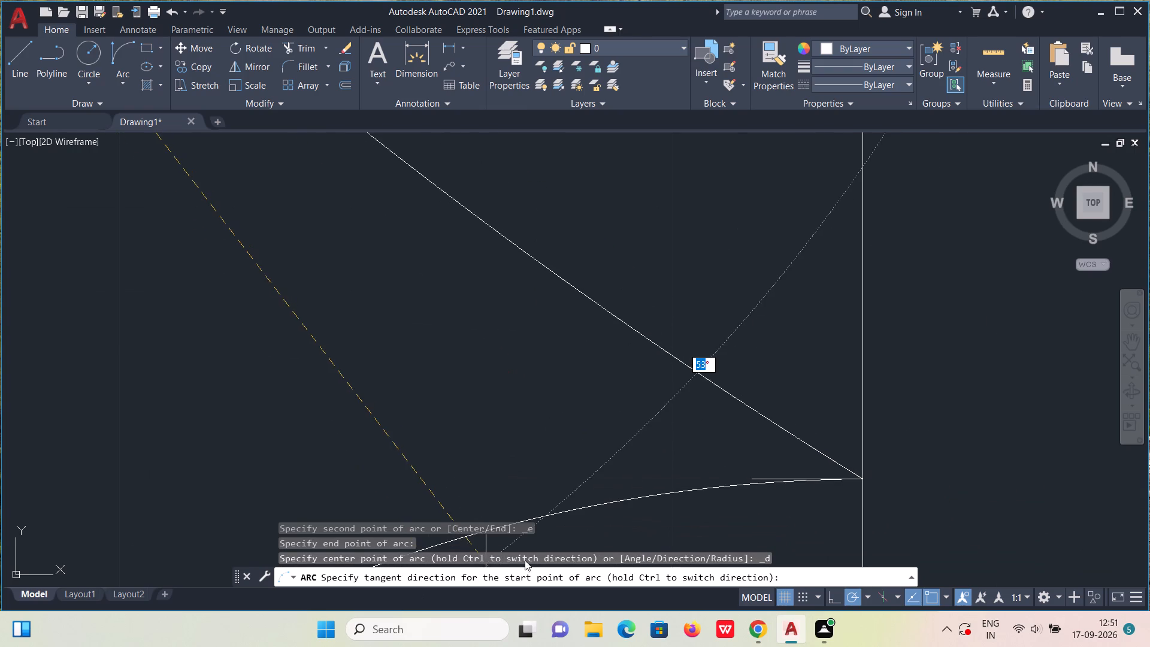
{"action": "scroll", "coordinate": [551, 551], "scroll_direction": "down", "scroll_amount": 4}
{"action": "scroll", "coordinate": [565, 495], "scroll_direction": "down", "scroll_amount": 5}
{"action": "middle_click_drag", "start_coordinate": [588, 534], "coordinate": [774, 512]}
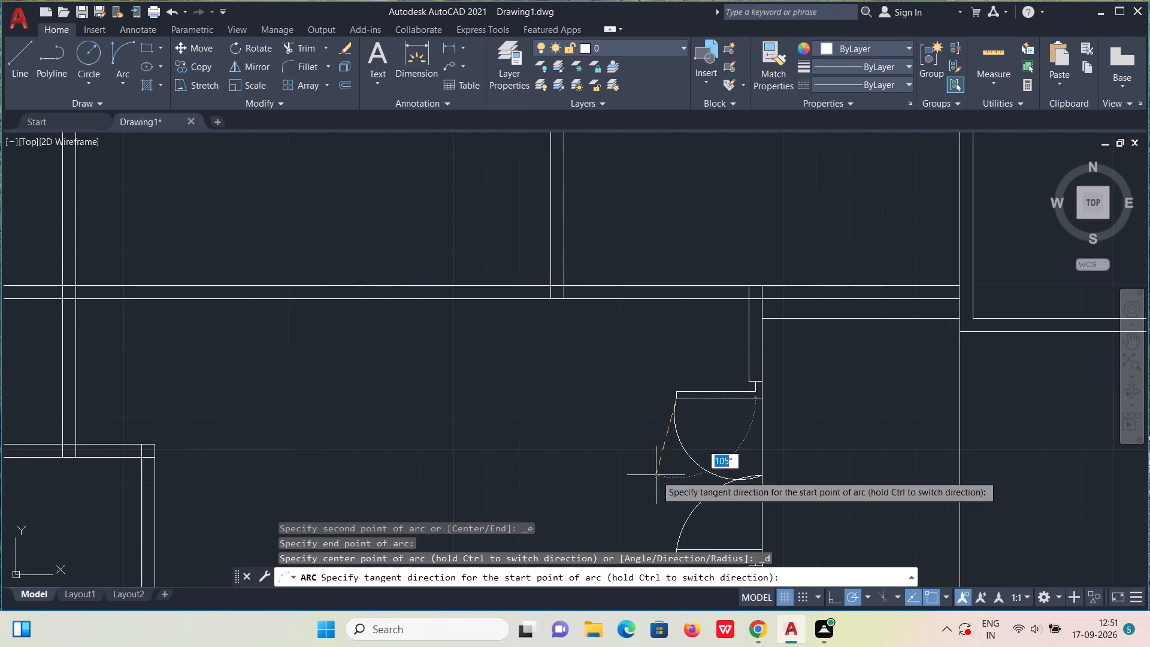
{"action": "scroll", "coordinate": [683, 466], "scroll_direction": "up", "scroll_amount": 4}
{"action": "middle_click_drag", "start_coordinate": [678, 468], "coordinate": [370, 434]}
{"action": "scroll", "coordinate": [370, 434], "scroll_direction": "up", "scroll_amount": 1}
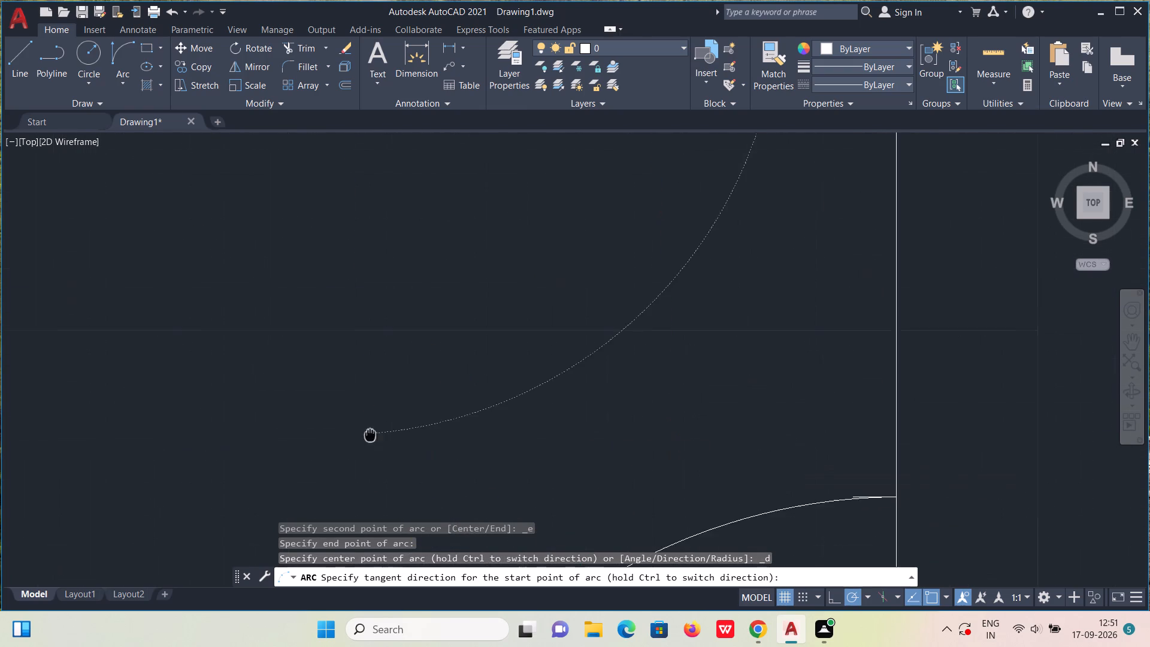
{"action": "middle_click_drag", "start_coordinate": [205, 430], "coordinate": [189, 397]}
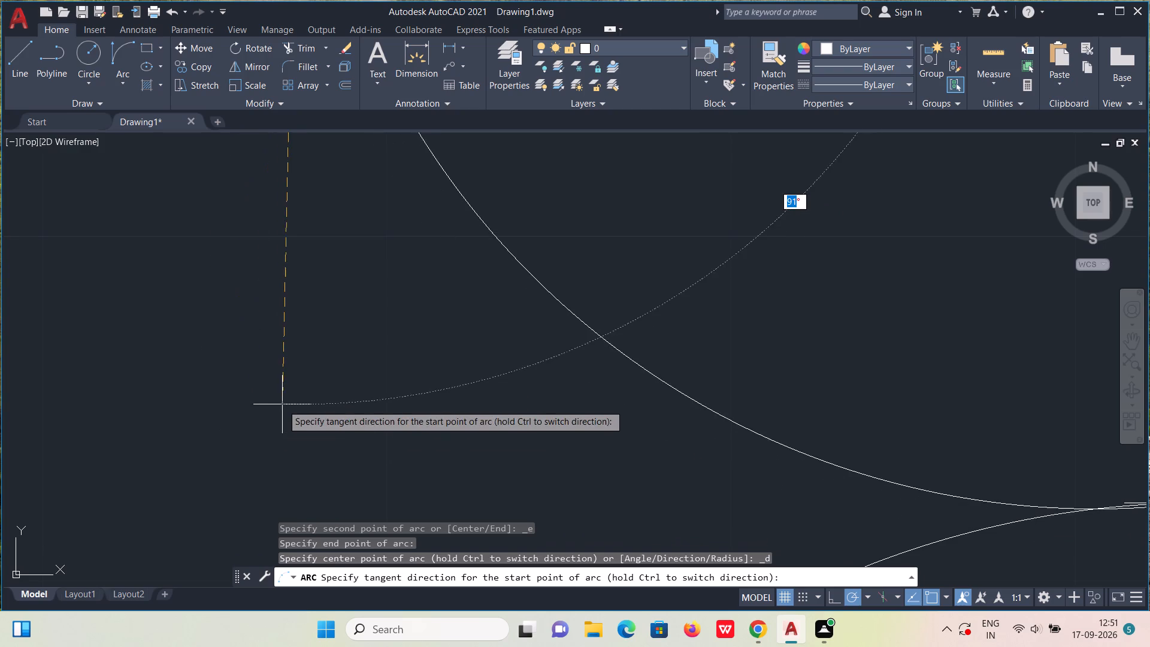
{"action": "middle_click_drag", "start_coordinate": [352, 415], "coordinate": [108, 367]}
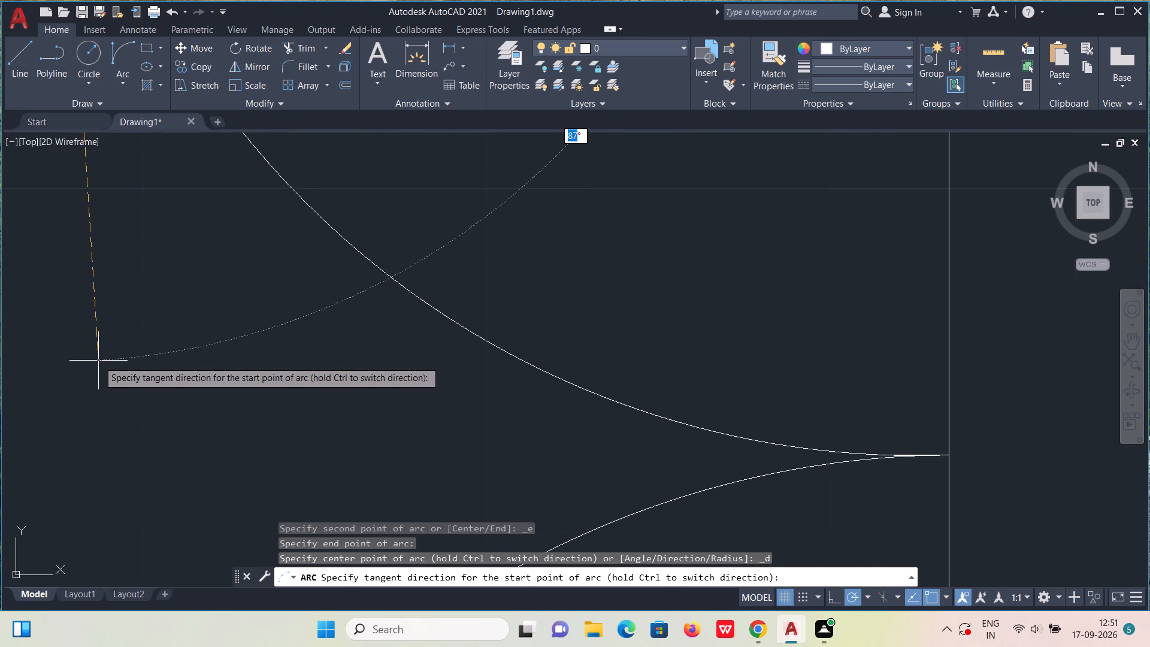
{"action": "left_click", "coordinate": [108, 358]}
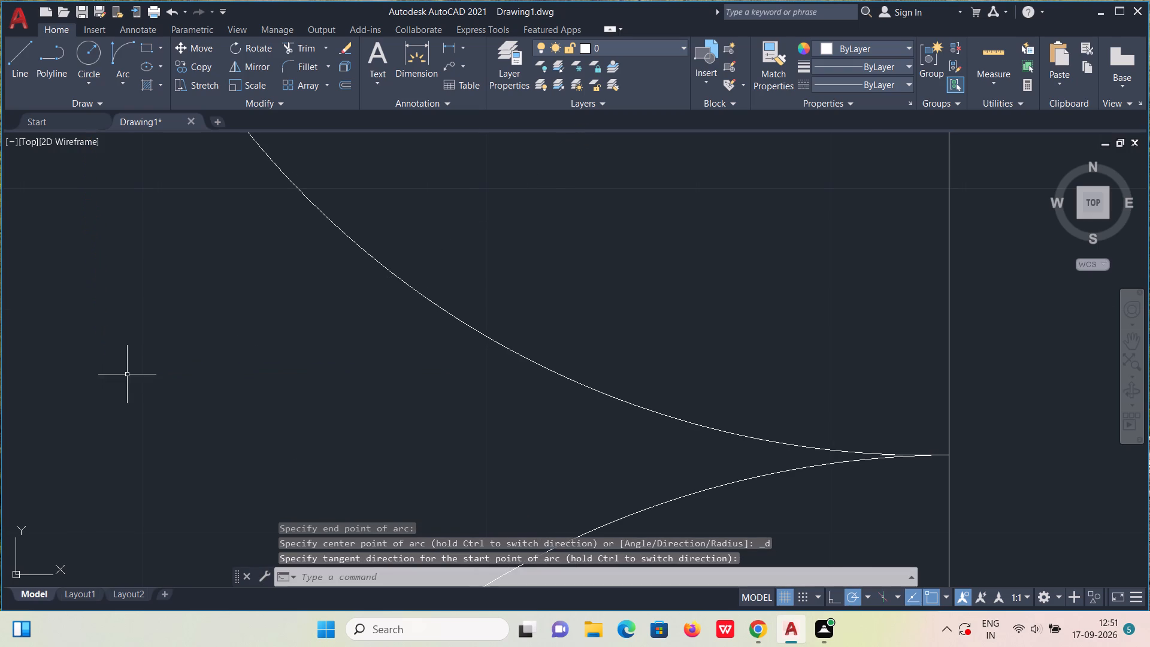
Trim away the leftover centre tick line where the double door's two swing arcs meet at the wall.
{"action": "scroll", "coordinate": [161, 386], "scroll_direction": "down", "scroll_amount": 3}
{"action": "scroll", "coordinate": [357, 426], "scroll_direction": "up", "scroll_amount": 8}
{"action": "middle_click_drag", "start_coordinate": [466, 431], "coordinate": [477, 582]}
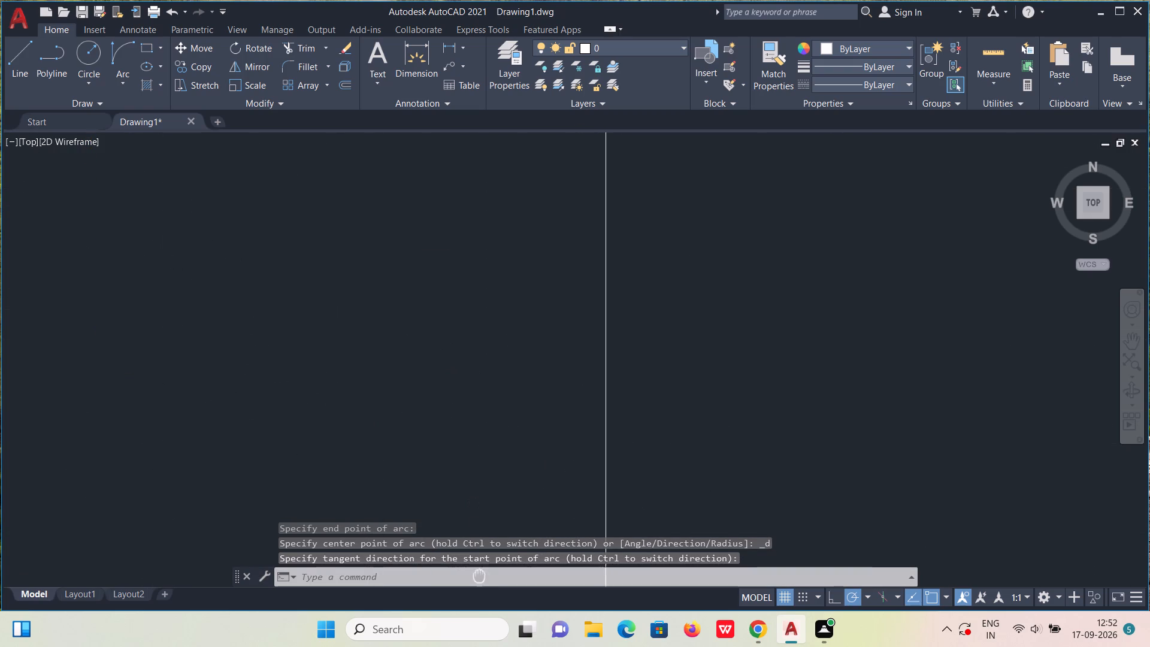
{"action": "middle_click_drag", "start_coordinate": [477, 582], "coordinate": [474, 620]}
{"action": "middle_click_drag", "start_coordinate": [531, 293], "coordinate": [559, 492]}
{"action": "scroll", "coordinate": [565, 314], "scroll_direction": "up", "scroll_amount": 1}
{"action": "scroll", "coordinate": [565, 313], "scroll_direction": "down", "scroll_amount": 1}
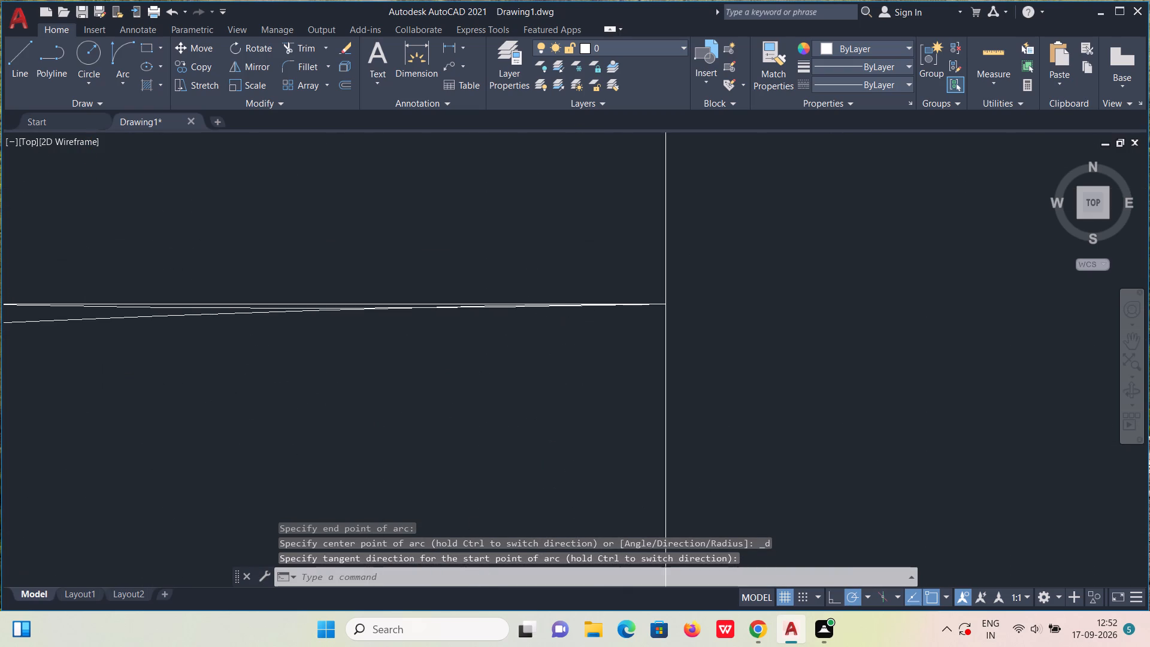
{"action": "middle_click_drag", "start_coordinate": [611, 390], "coordinate": [936, 540]}
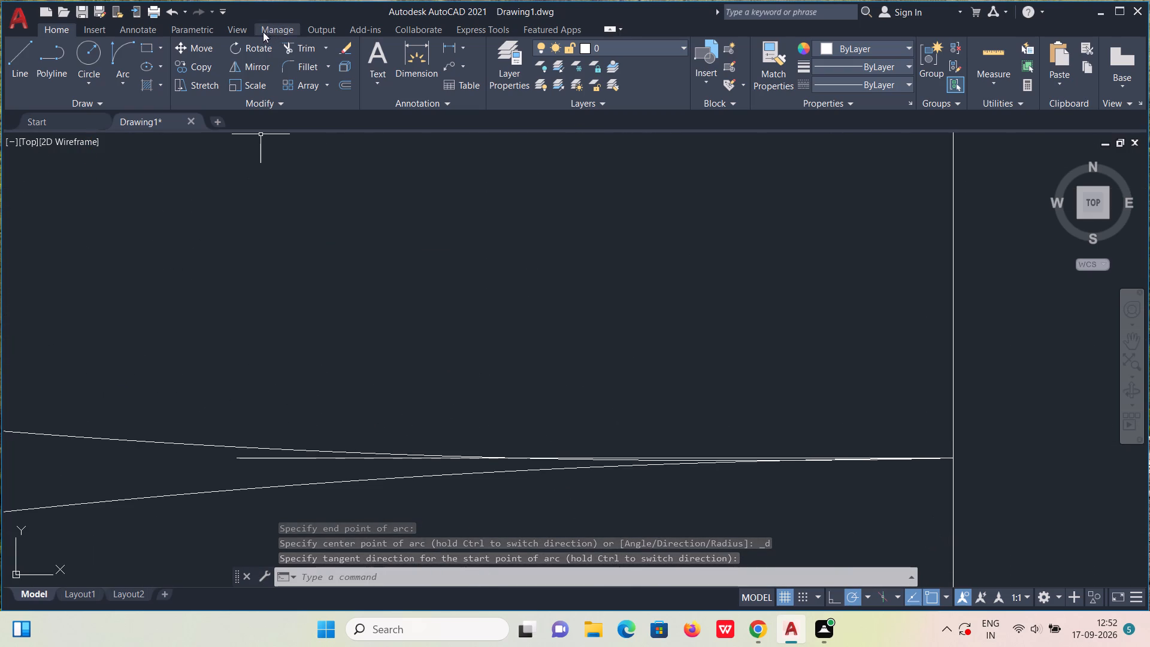
{"action": "left_click", "coordinate": [308, 49]}
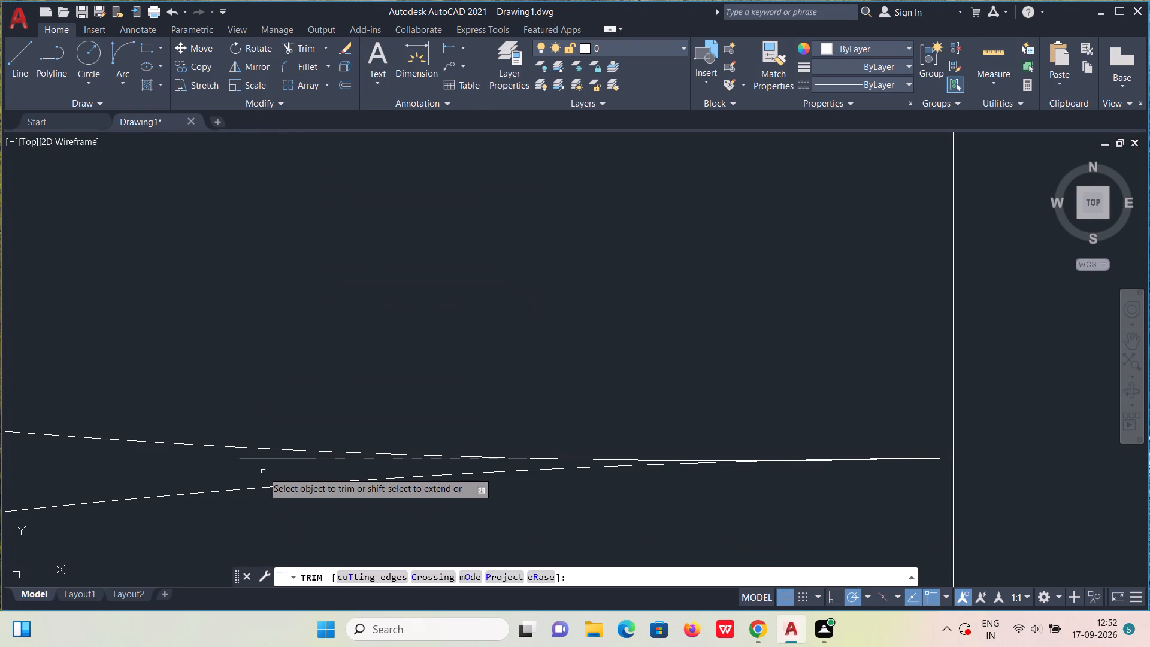
{"action": "left_click", "coordinate": [261, 459]}
{"action": "scroll", "coordinate": [578, 446], "scroll_direction": "up", "scroll_amount": 3}
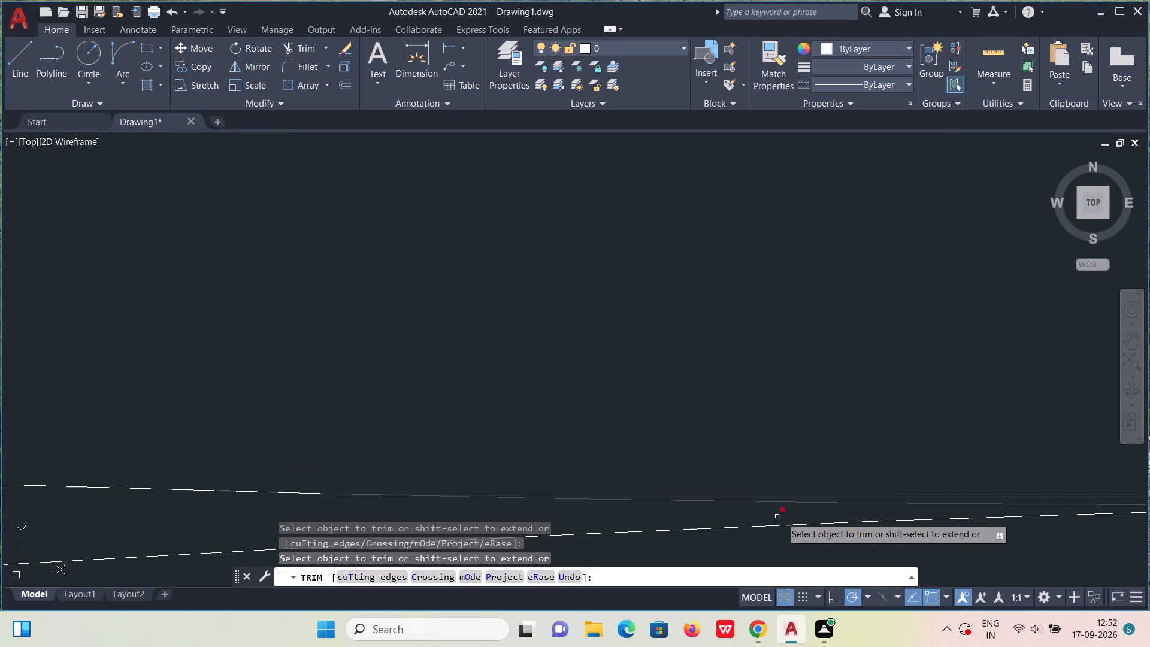
{"action": "left_click", "coordinate": [772, 495]}
{"action": "scroll", "coordinate": [767, 507], "scroll_direction": "down", "scroll_amount": 3}
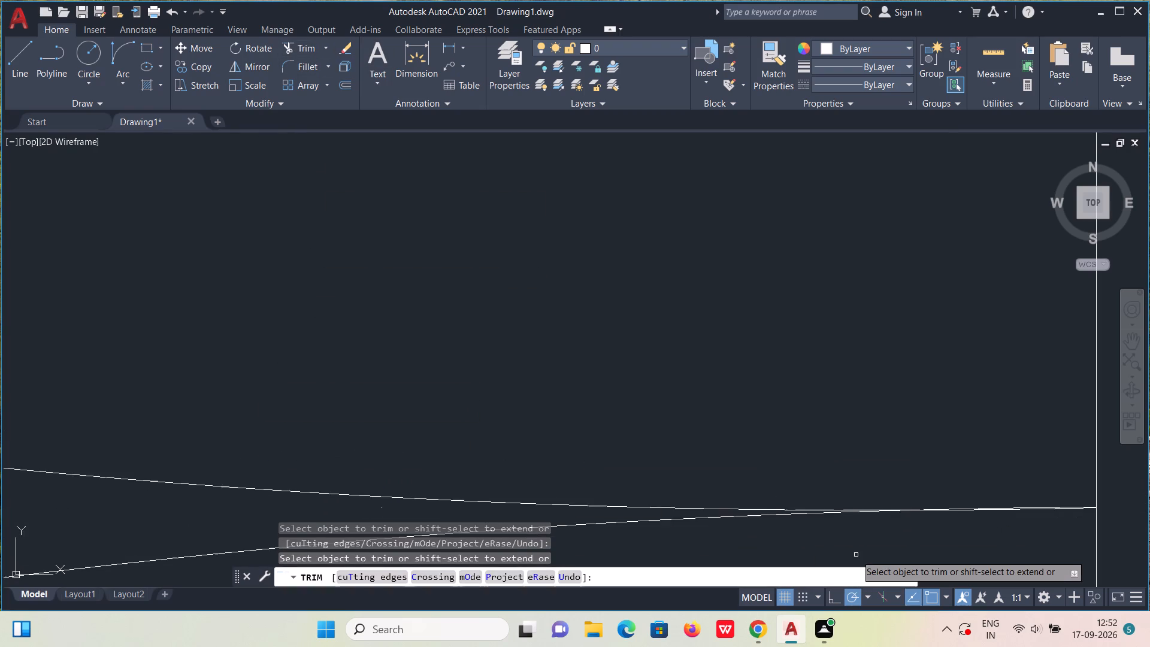
Trim the short vertical jamb lines between each double-door leaf and its adjoining wall end.
{"action": "middle_click_drag", "start_coordinate": [803, 524], "coordinate": [326, 191]}
{"action": "scroll", "coordinate": [434, 264], "scroll_direction": "down", "scroll_amount": 2}
{"action": "scroll", "coordinate": [490, 237], "scroll_direction": "up", "scroll_amount": 7}
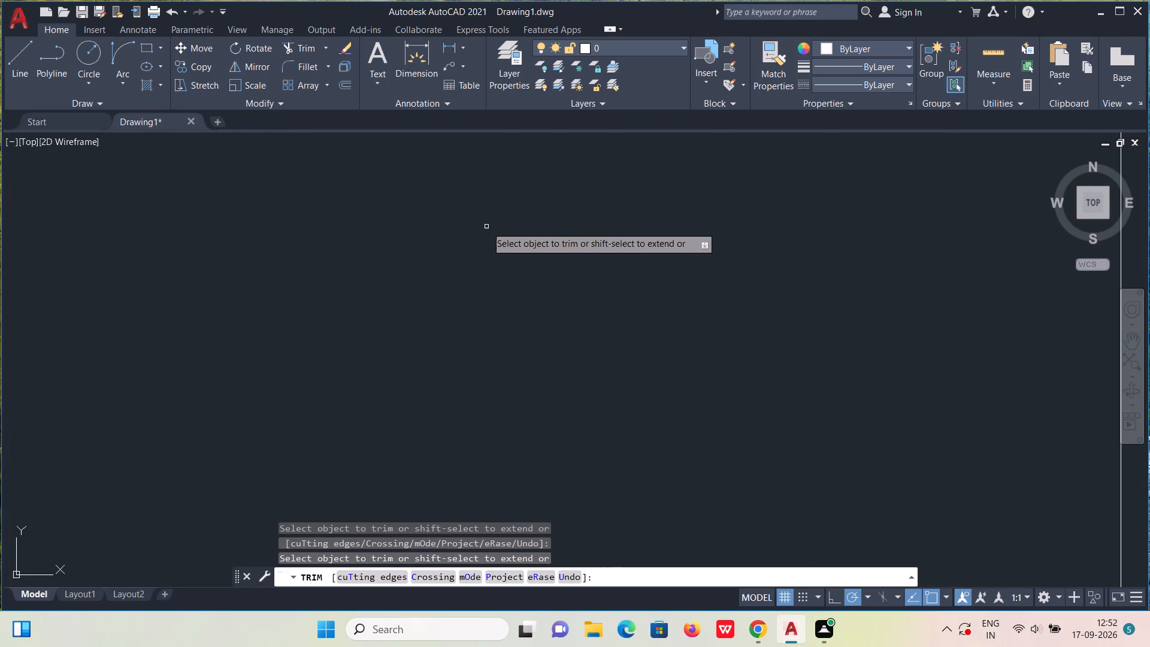
{"action": "middle_click_drag", "start_coordinate": [487, 232], "coordinate": [413, 500]}
{"action": "scroll", "coordinate": [463, 401], "scroll_direction": "up", "scroll_amount": 1}
{"action": "scroll", "coordinate": [464, 393], "scroll_direction": "down", "scroll_amount": 10}
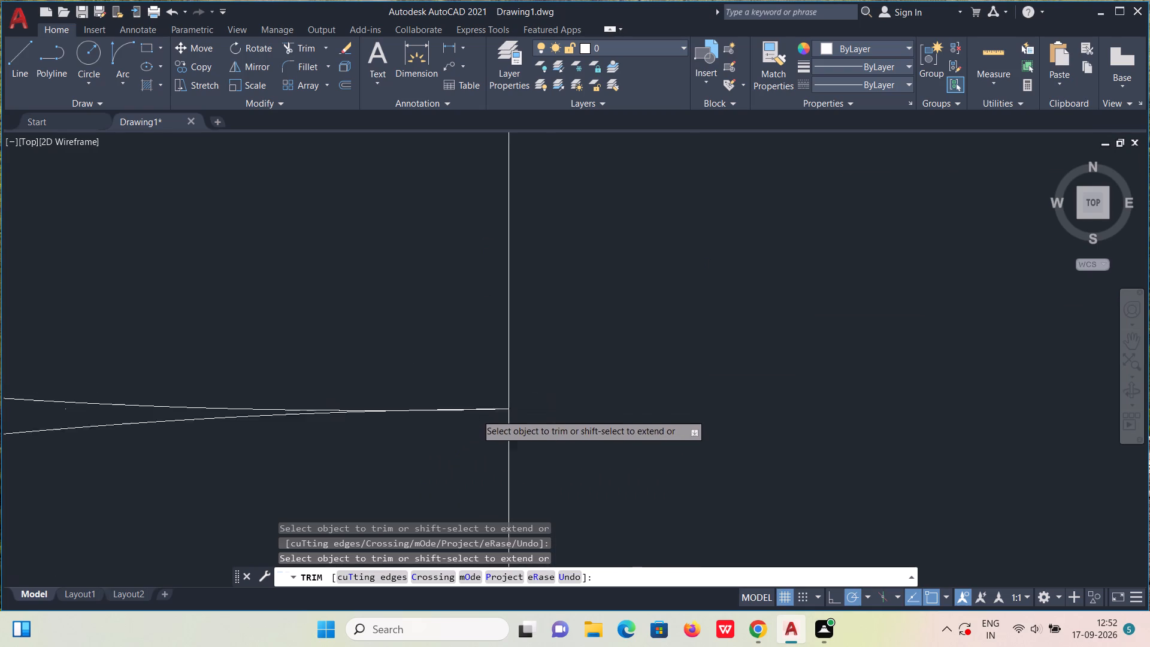
{"action": "scroll", "coordinate": [484, 422], "scroll_direction": "down", "scroll_amount": 10}
{"action": "middle_click_drag", "start_coordinate": [475, 384], "coordinate": [503, 298]}
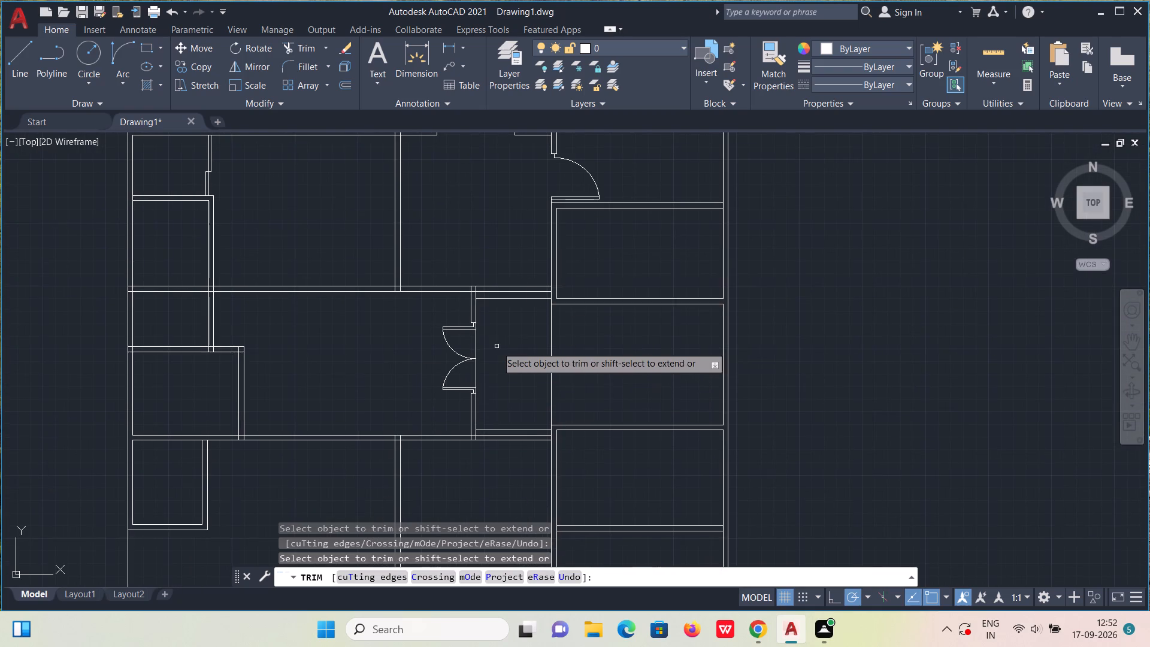
{"action": "scroll", "coordinate": [497, 346], "scroll_direction": "up", "scroll_amount": 2}
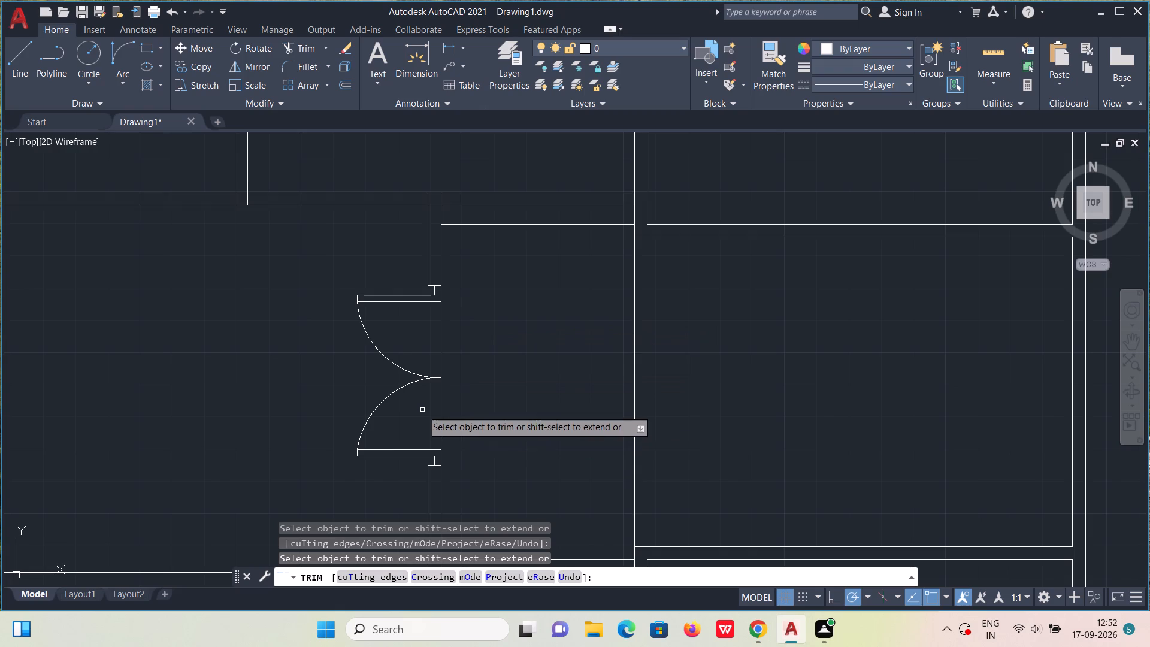
{"action": "scroll", "coordinate": [417, 267], "scroll_direction": "up", "scroll_amount": 2}
{"action": "left_click", "coordinate": [462, 327]}
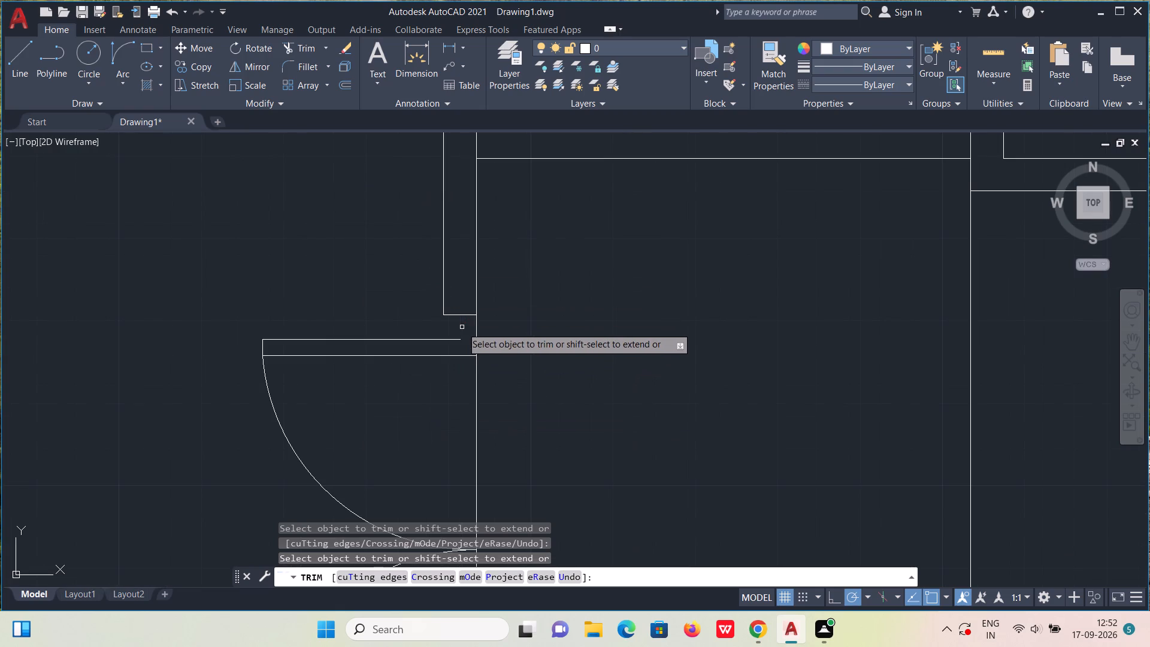
{"action": "scroll", "coordinate": [483, 450], "scroll_direction": "down", "scroll_amount": 2}
{"action": "middle_click_drag", "start_coordinate": [490, 474], "coordinate": [535, 332]}
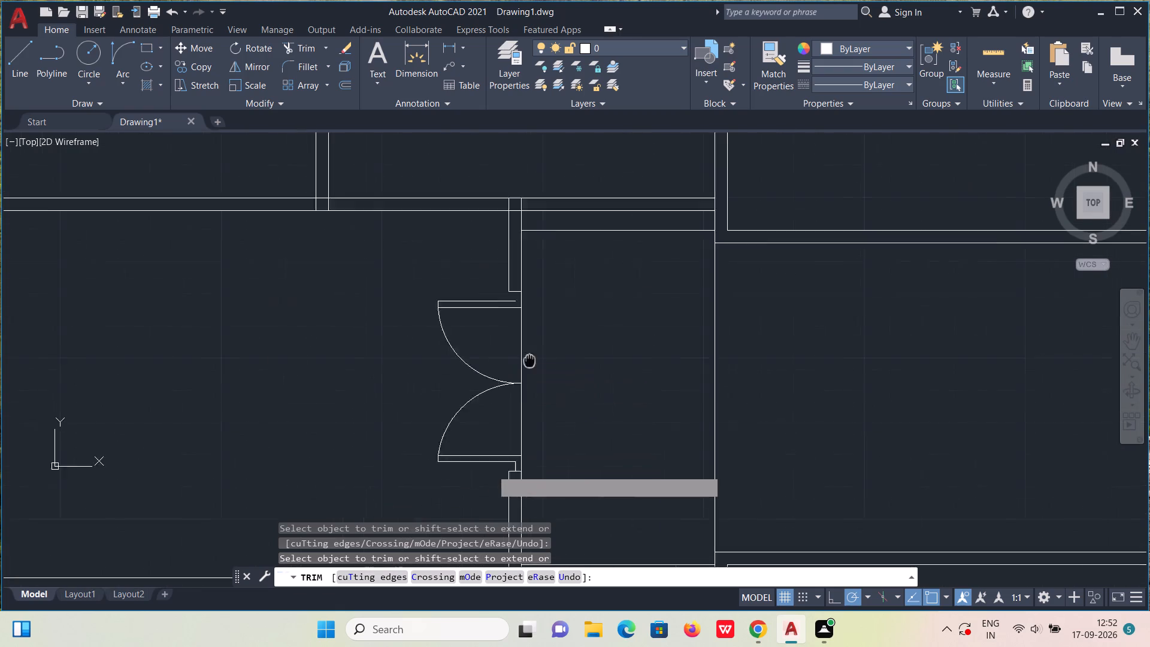
{"action": "middle_click_drag", "start_coordinate": [535, 332], "coordinate": [550, 258]}
{"action": "scroll", "coordinate": [534, 352], "scroll_direction": "up", "scroll_amount": 1}
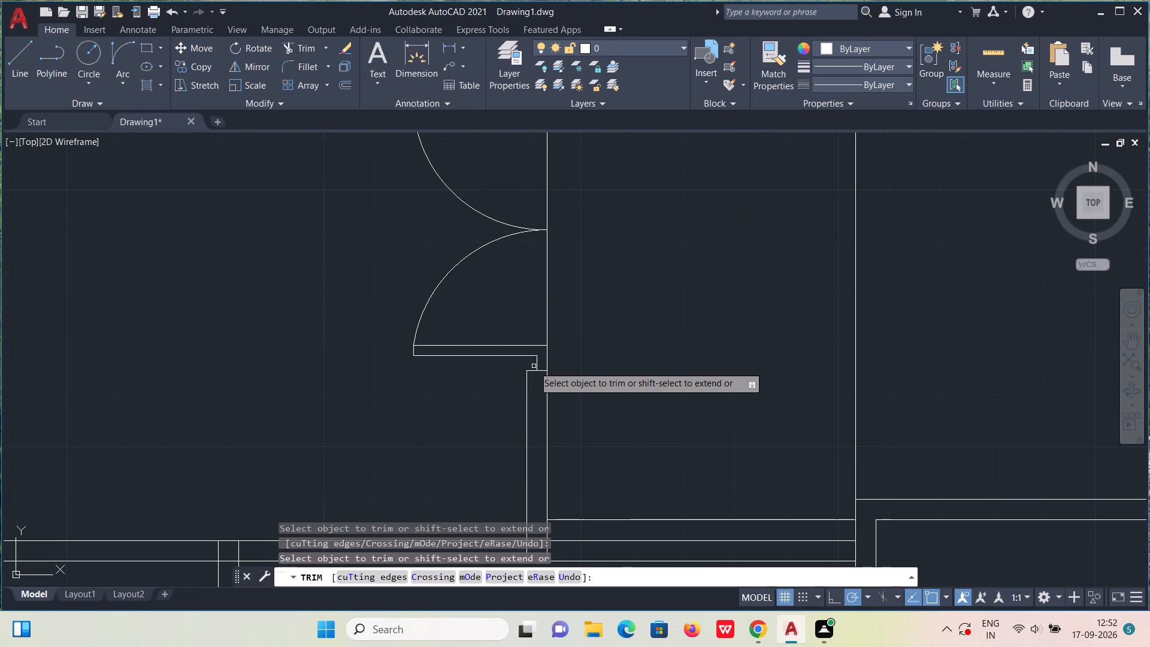
{"action": "left_click", "coordinate": [537, 365]}
{"action": "key", "text": "l"}
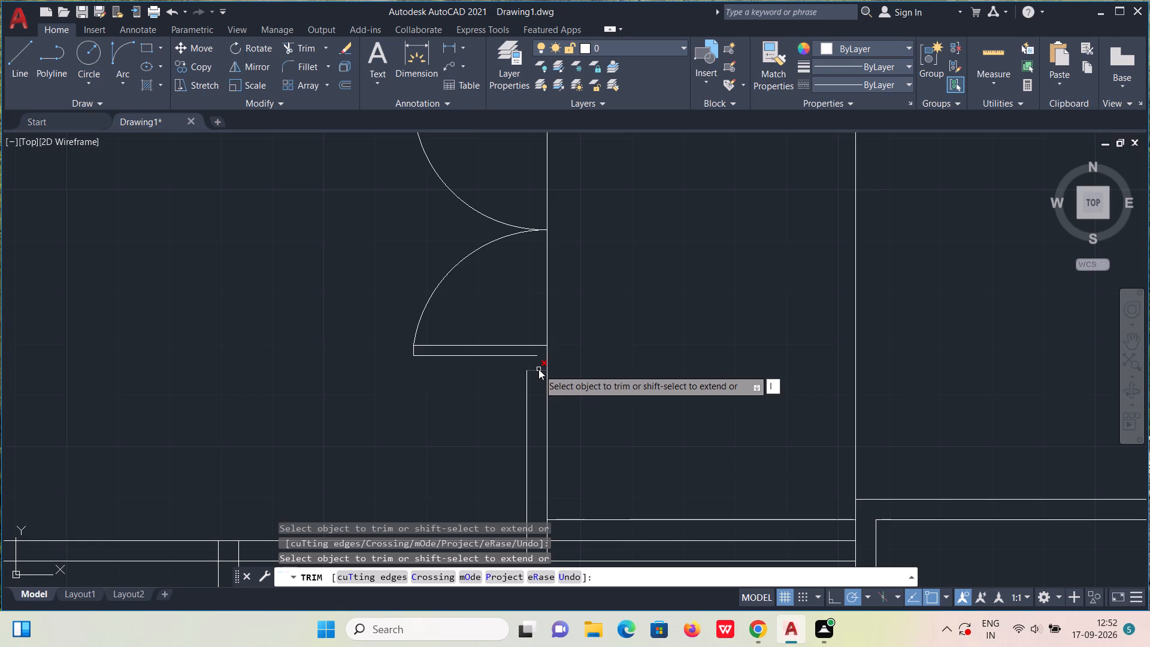
{"action": "key", "text": "Escape"}
Draw a short horizontal line from the end of the lower leaf's outer edge to the wall line.
{"action": "key", "text": "l"}
{"action": "key", "text": "Return"}
{"action": "scroll", "coordinate": [539, 363], "scroll_direction": "up", "scroll_amount": 3}
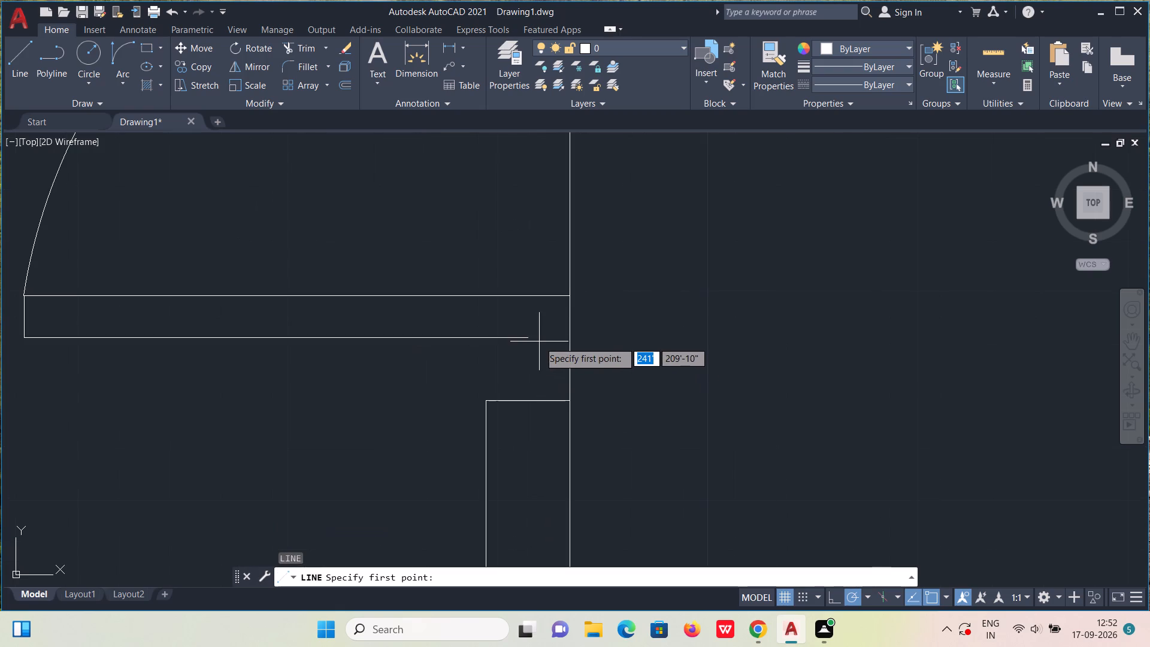
{"action": "left_click", "coordinate": [528, 339]}
{"action": "left_click", "coordinate": [568, 341]}
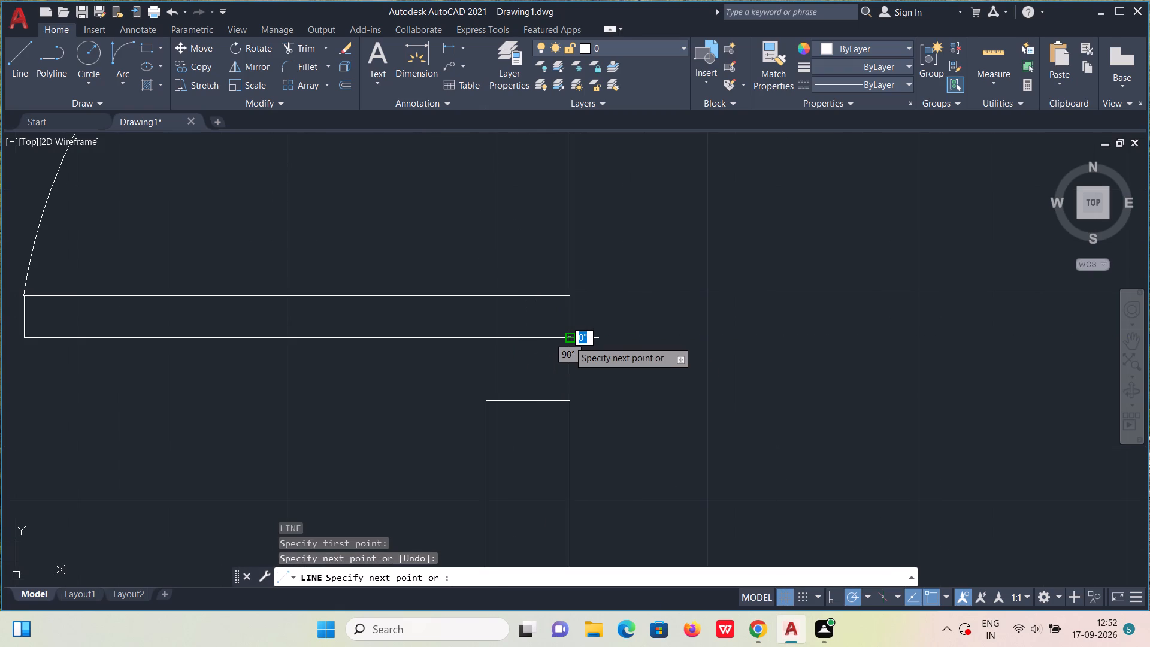
{"action": "key", "text": "Escape"}
Draw a 2" horizontal line from the end of the upper leaf's outer edge to the wall line.
{"action": "middle_click_drag", "start_coordinate": [560, 316], "coordinate": [586, 646]}
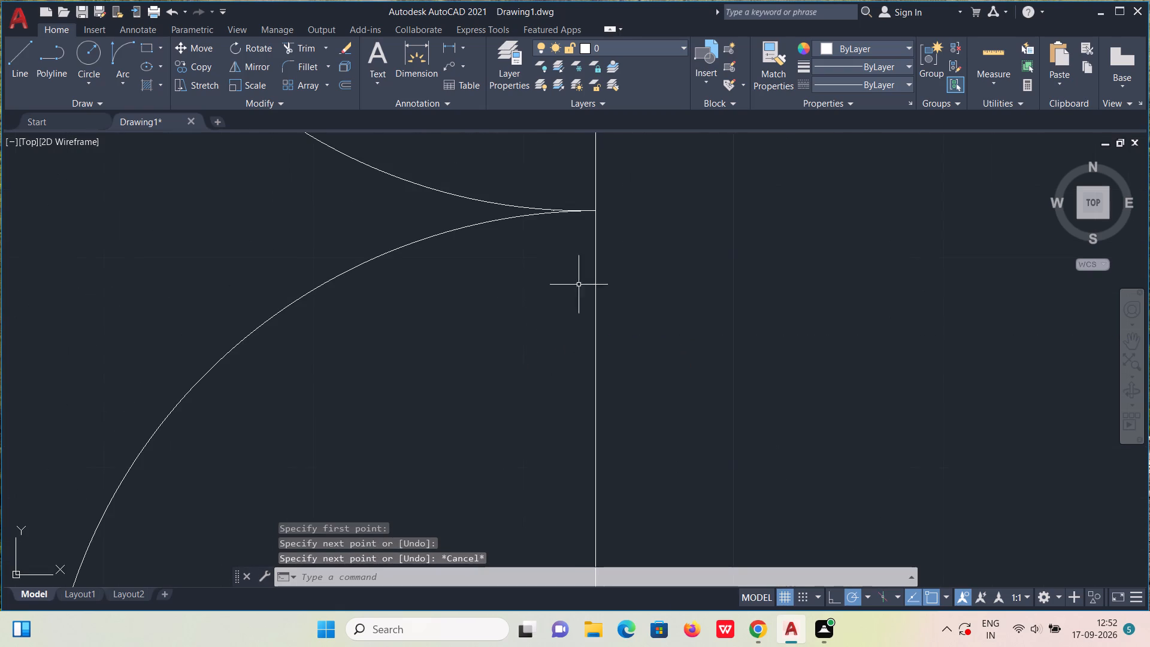
{"action": "middle_click_drag", "start_coordinate": [592, 308], "coordinate": [570, 646]}
{"action": "scroll", "coordinate": [555, 561], "scroll_direction": "down", "scroll_amount": 1}
{"action": "scroll", "coordinate": [551, 307], "scroll_direction": "up", "scroll_amount": 1}
{"action": "middle_click_drag", "start_coordinate": [553, 324], "coordinate": [567, 594]}
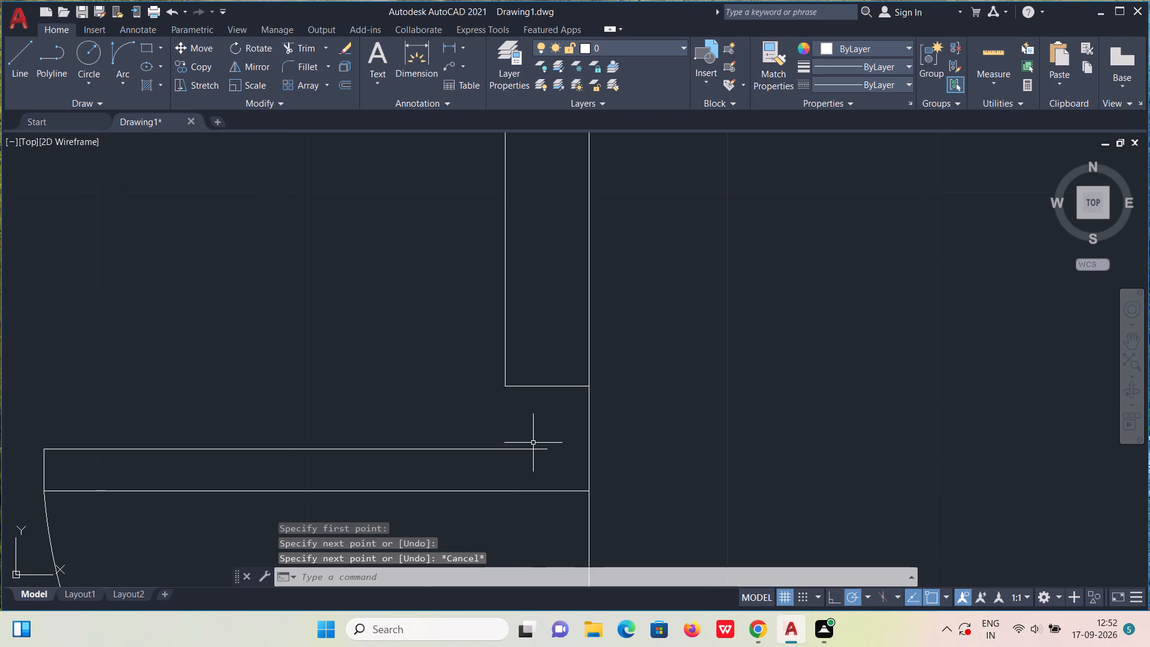
{"action": "key", "text": "l"}
{"action": "key", "text": "Return"}
{"action": "scroll", "coordinate": [531, 431], "scroll_direction": "up", "scroll_amount": 2}
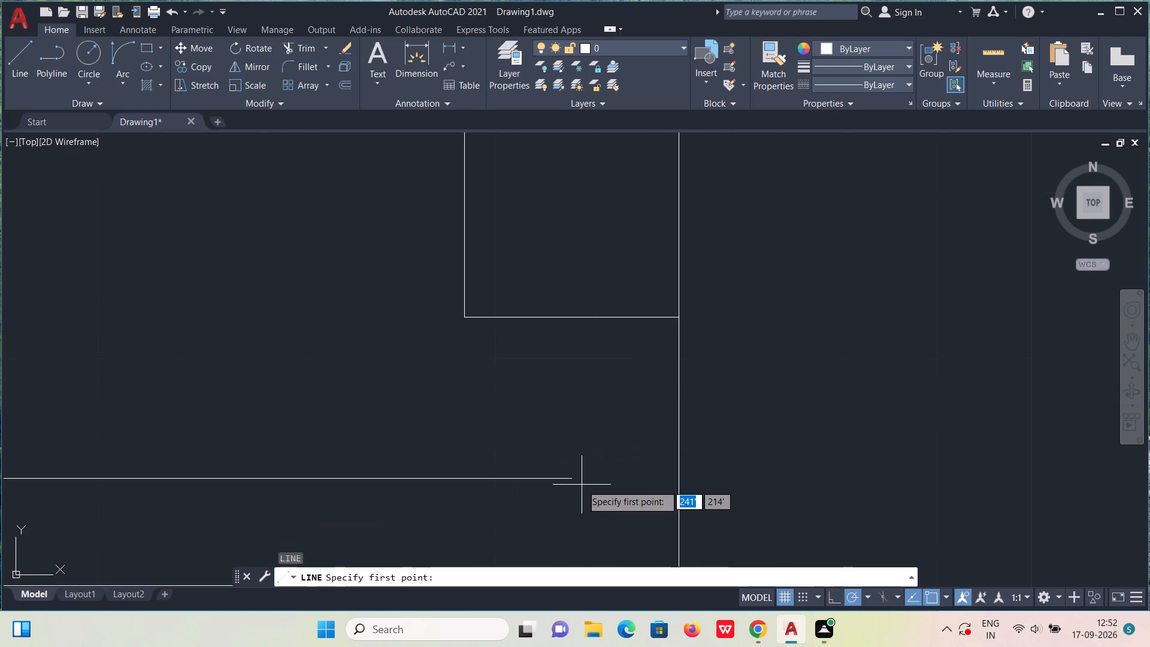
{"action": "left_click", "coordinate": [571, 481]}
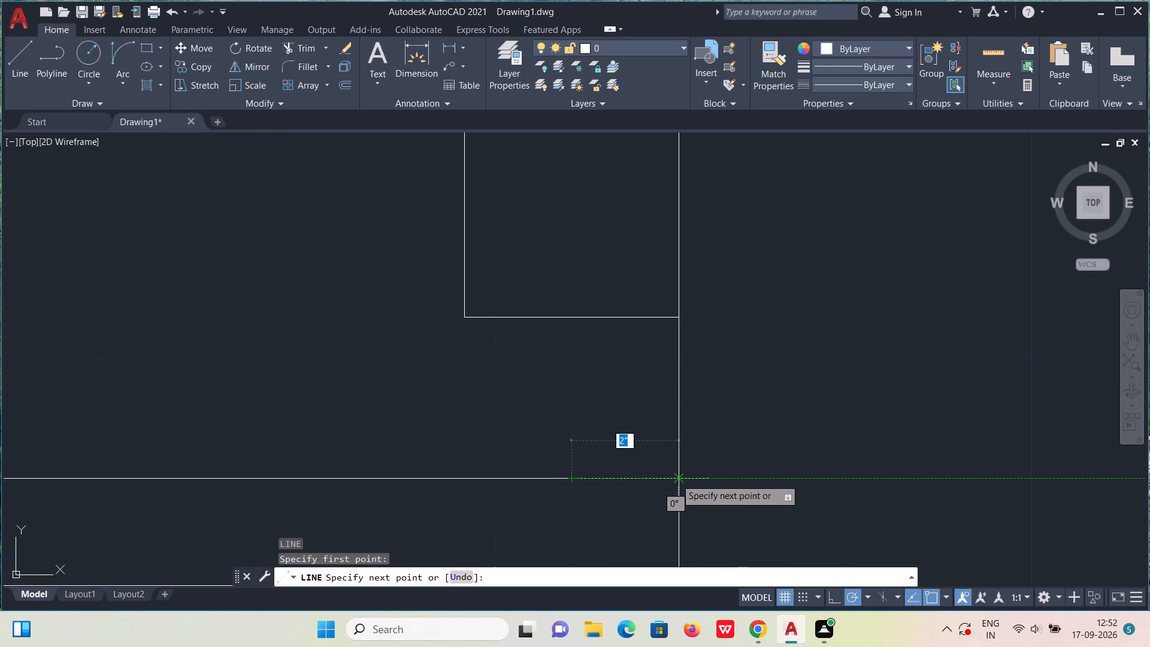
{"action": "left_click", "coordinate": [676, 479]}
{"action": "key", "text": "Escape"}
Review the plan and quick-measure the small room just below the single door on the plan's east side.
{"action": "scroll", "coordinate": [676, 483], "scroll_direction": "down", "scroll_amount": 4}
{"action": "middle_click_drag", "start_coordinate": [673, 521], "coordinate": [685, 488]}
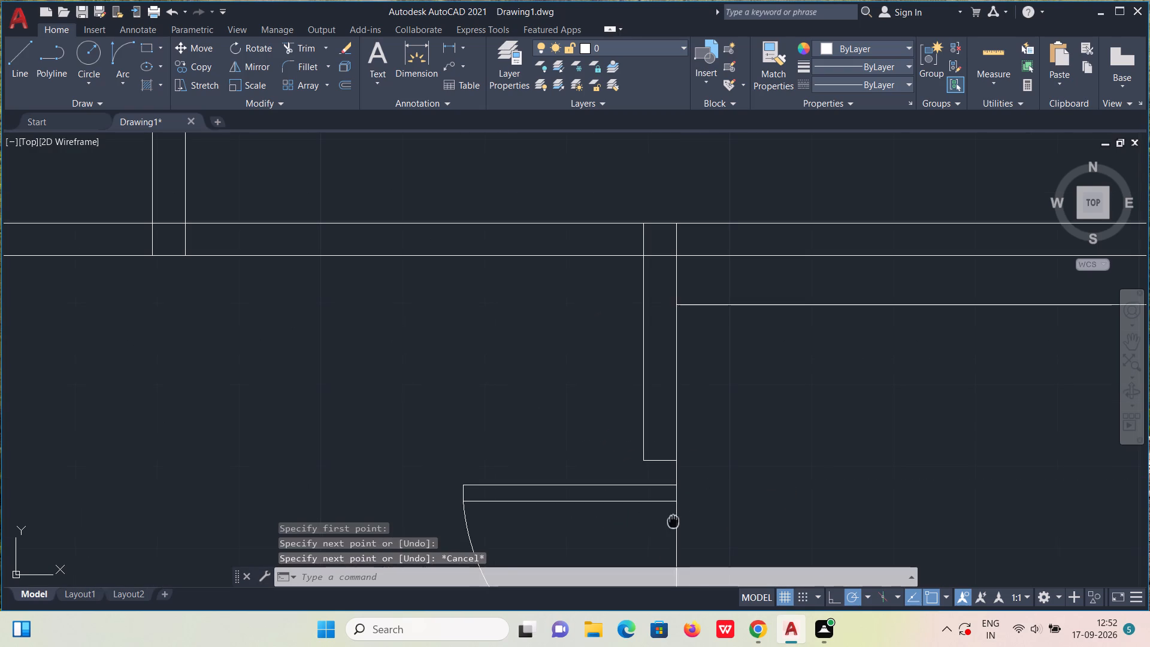
{"action": "middle_click_drag", "start_coordinate": [685, 488], "coordinate": [739, 225]}
{"action": "scroll", "coordinate": [735, 255], "scroll_direction": "down", "scroll_amount": 4}
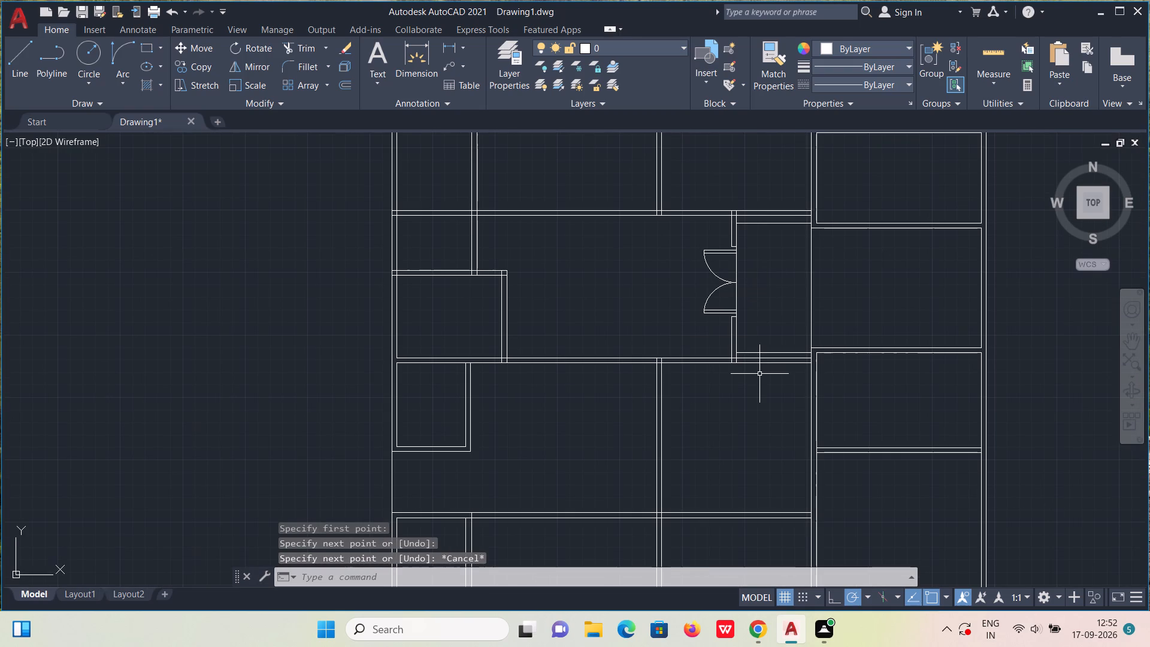
{"action": "middle_click_drag", "start_coordinate": [704, 288], "coordinate": [715, 646]}
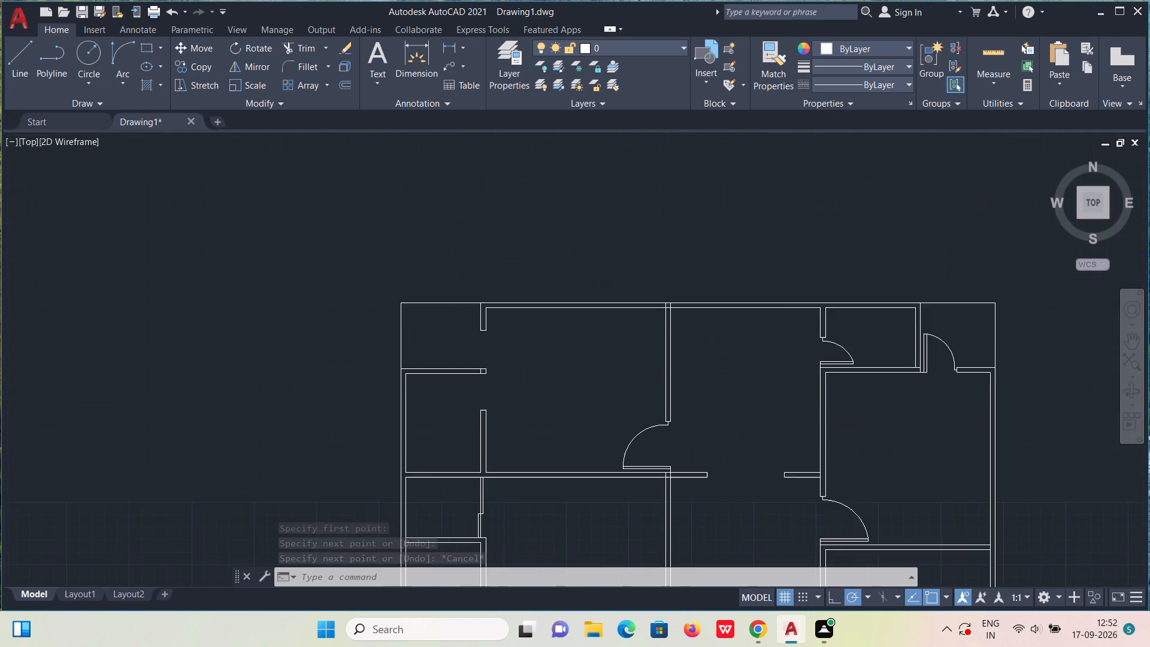
{"action": "middle_click_drag", "start_coordinate": [715, 646], "coordinate": [717, 646]}
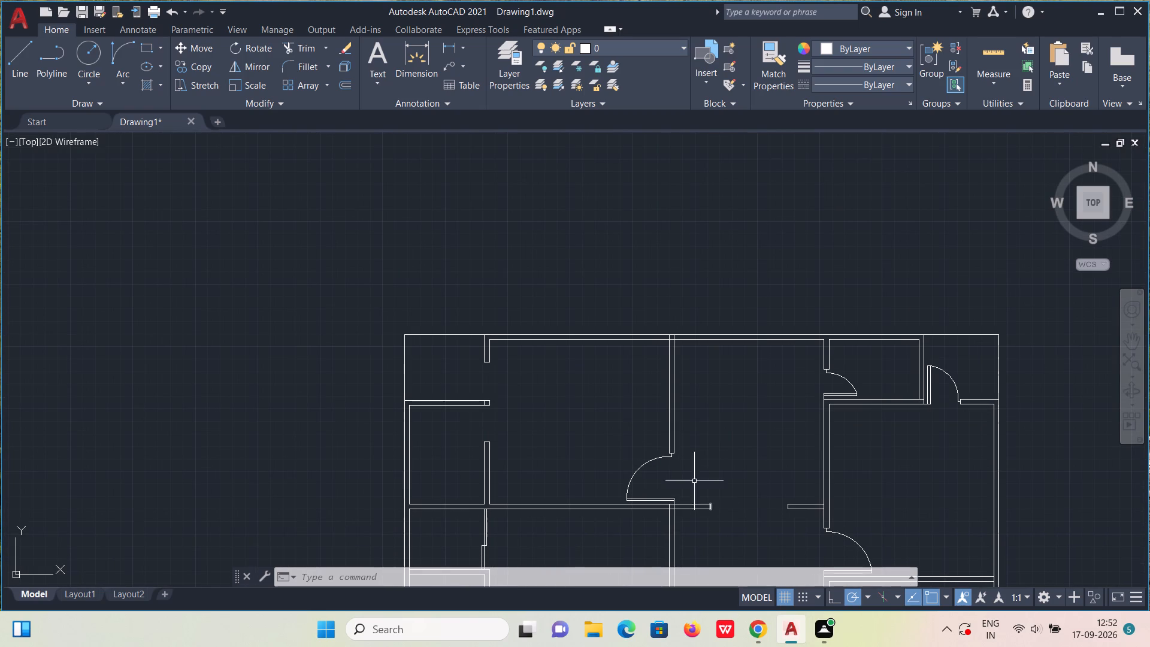
{"action": "middle_click_drag", "start_coordinate": [675, 368], "coordinate": [674, 348]}
{"action": "middle_click_drag", "start_coordinate": [734, 518], "coordinate": [698, 277]}
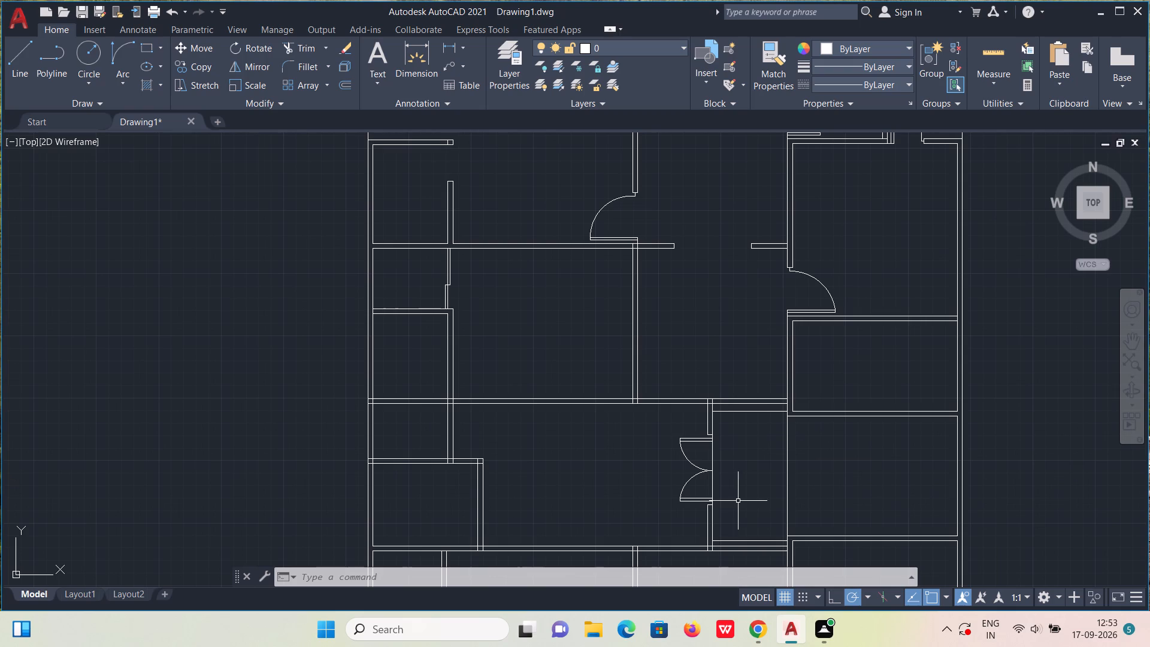
{"action": "left_click", "coordinate": [988, 50]}
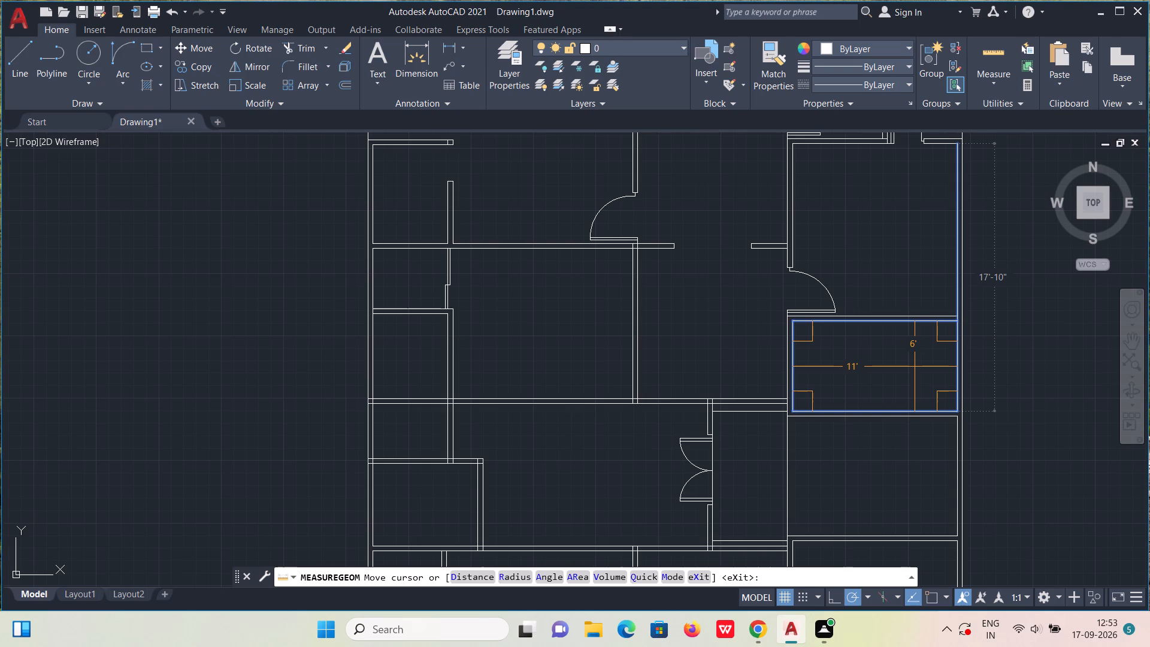
{"action": "key", "text": "Escape"}
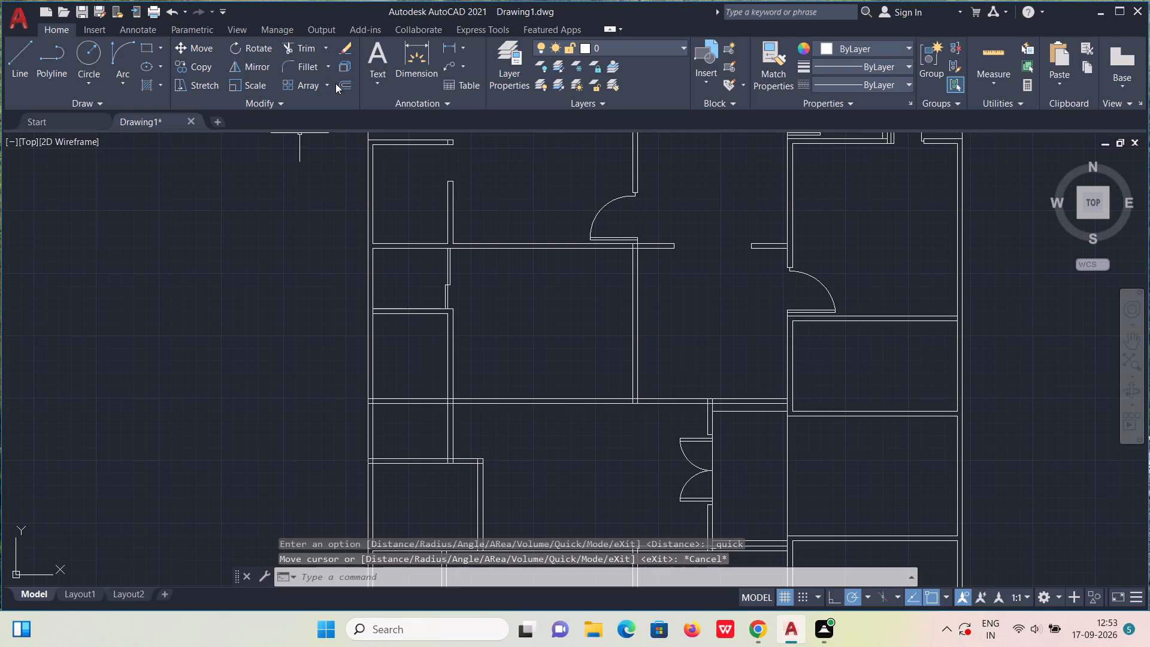
Offset the small east room's lower inner wall line 2' upward into the room using the Through option.
{"action": "left_click", "coordinate": [340, 84]}
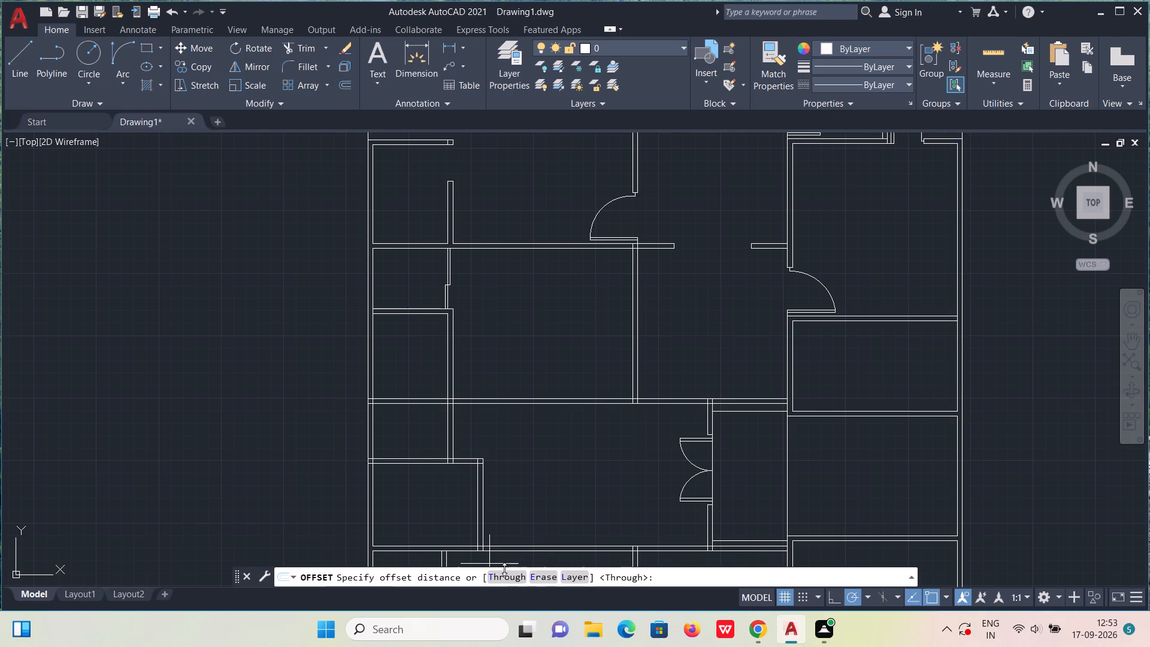
{"action": "left_click", "coordinate": [506, 579]}
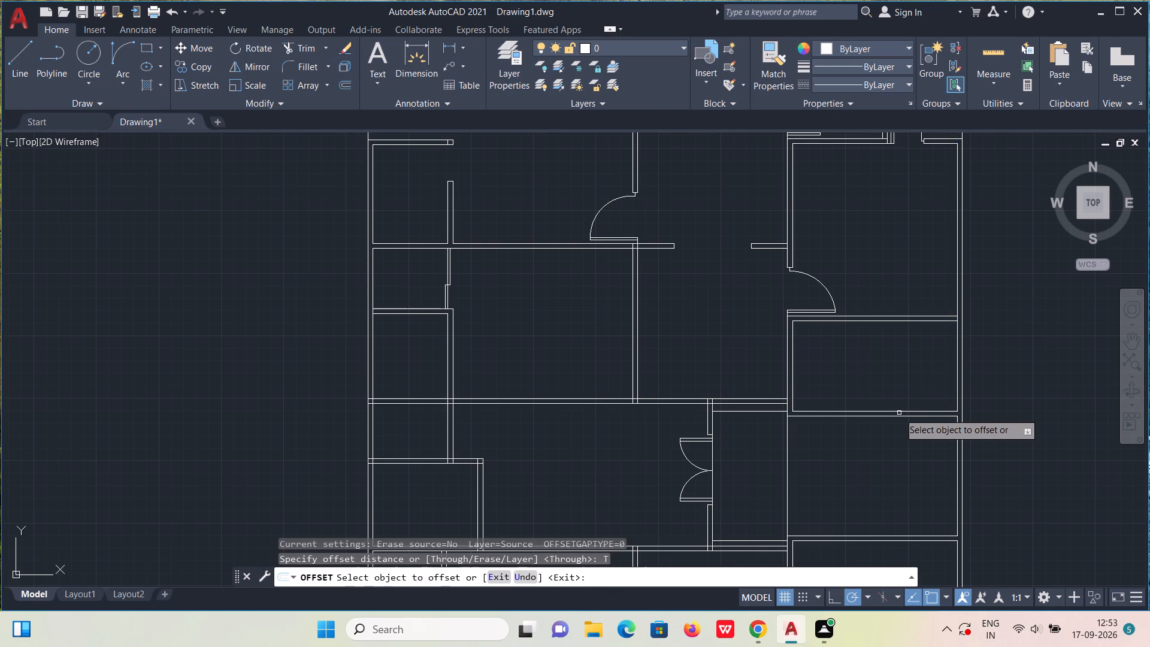
{"action": "left_click", "coordinate": [898, 412]}
{"action": "type", "text": "2'"}
{"action": "key", "text": "Return"}
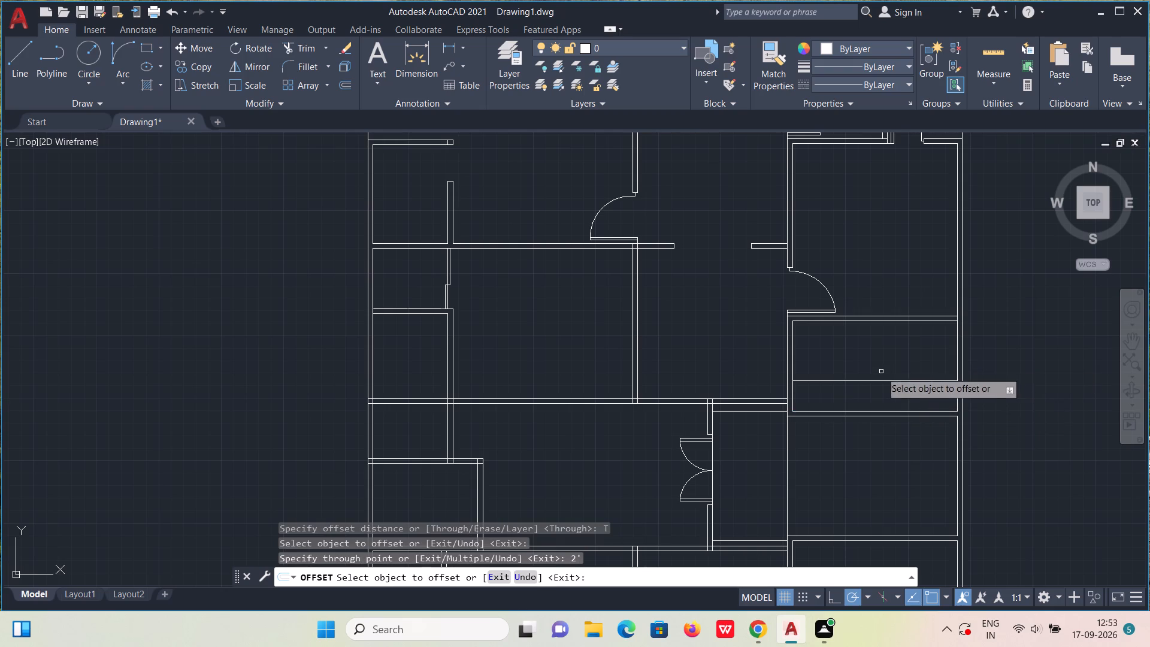
Trim the east inner wall line where it crosses the partition above the small room.
{"action": "left_click", "coordinate": [294, 50]}
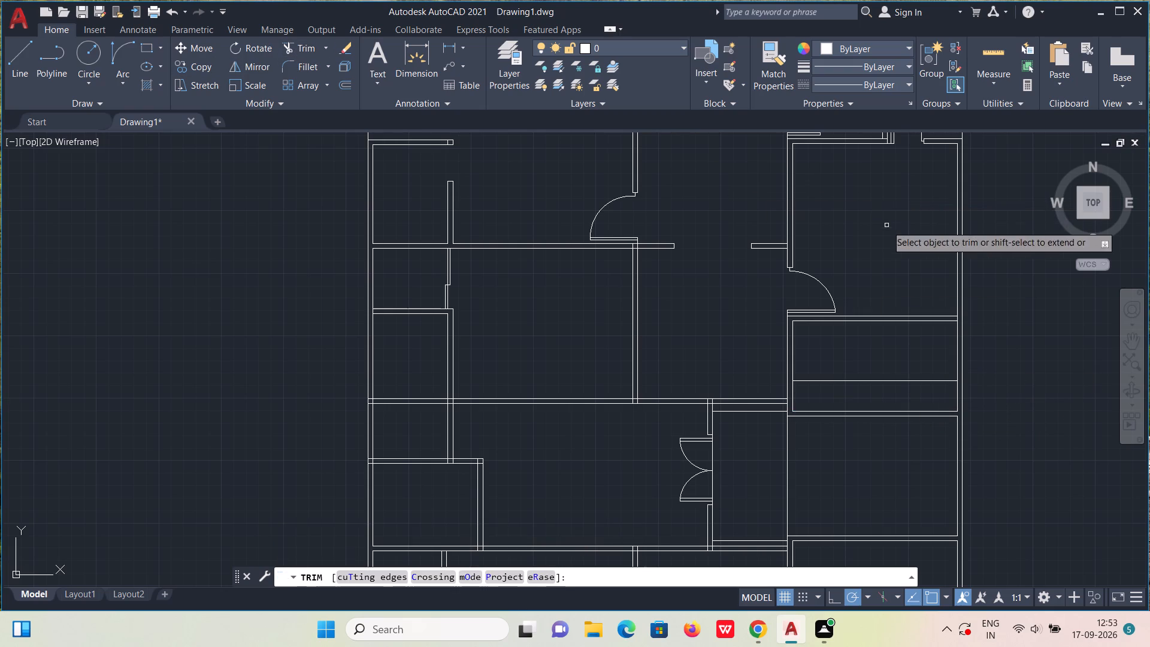
{"action": "scroll", "coordinate": [931, 306], "scroll_direction": "up", "scroll_amount": 3}
{"action": "left_click", "coordinate": [990, 313]}
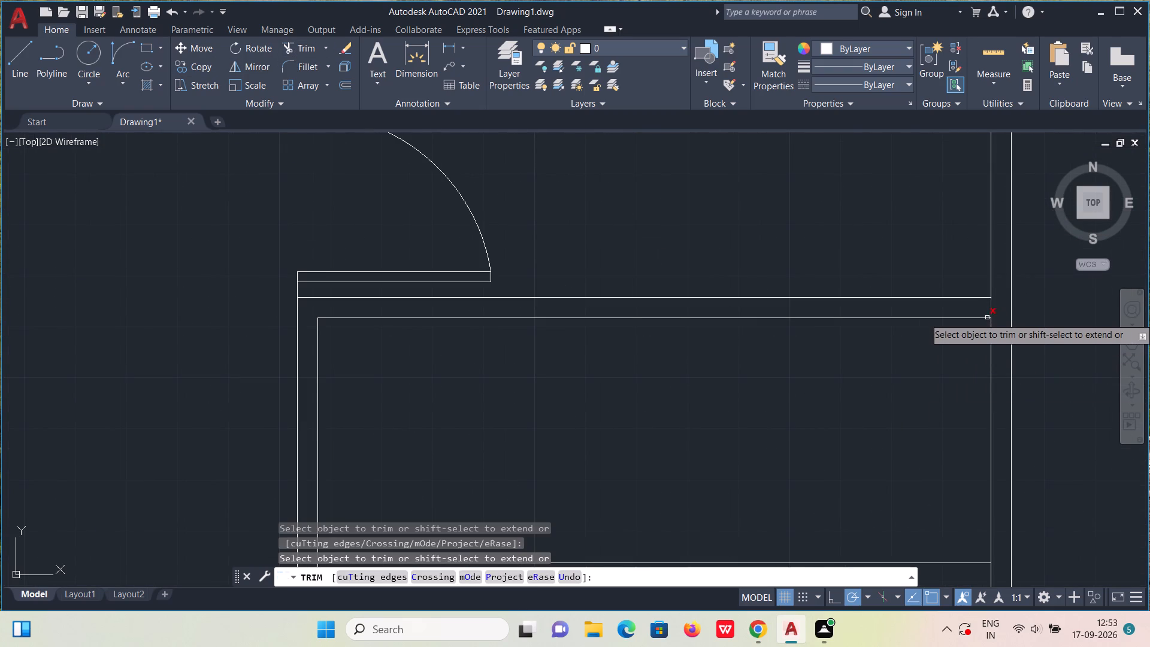
{"action": "left_click", "coordinate": [991, 309]}
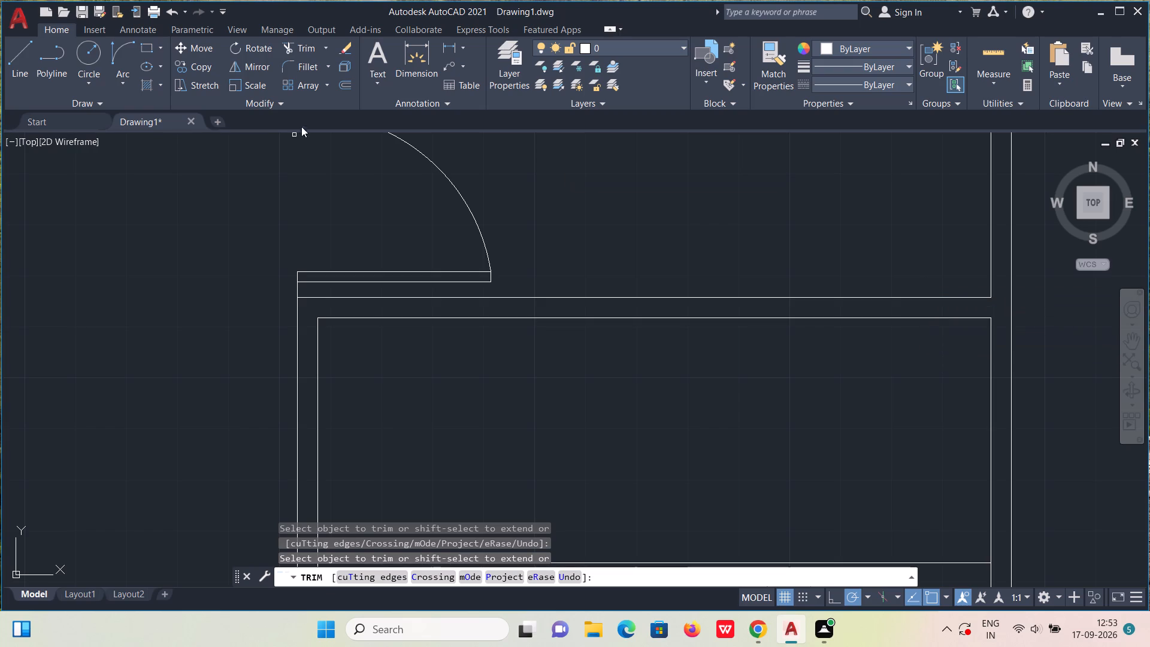
Offset the small east room's east inner wall line 2' into the room using the Through option.
{"action": "left_click", "coordinate": [345, 84]}
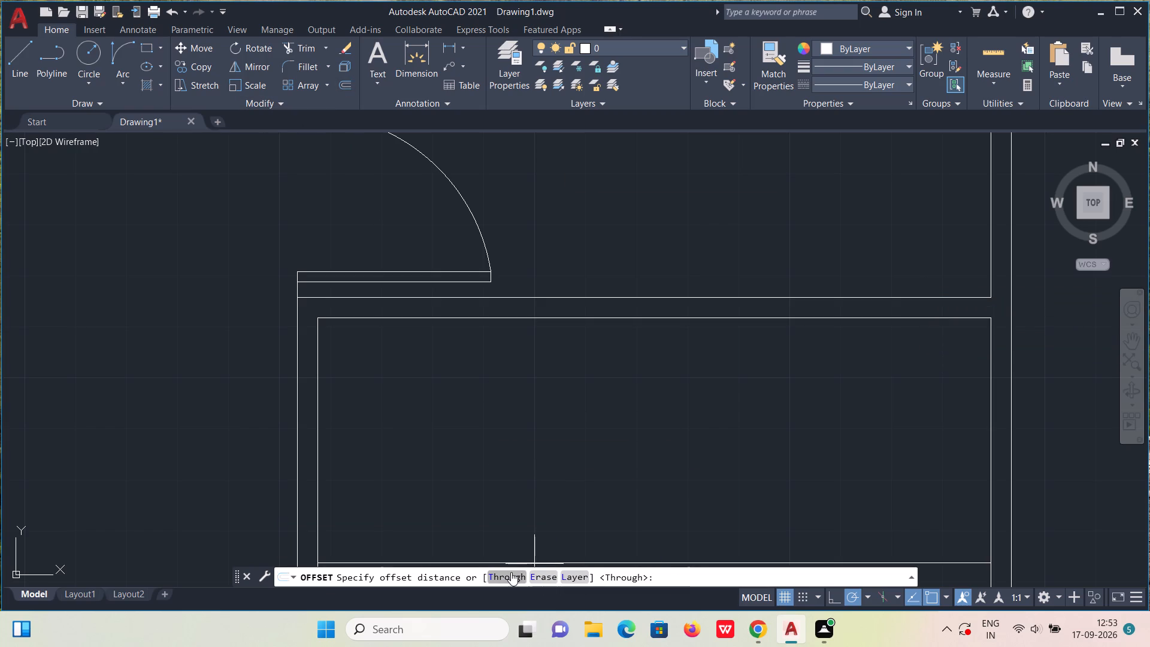
{"action": "left_click", "coordinate": [511, 572]}
{"action": "scroll", "coordinate": [533, 488], "scroll_direction": "down", "scroll_amount": 3}
{"action": "middle_click_drag", "start_coordinate": [638, 376], "coordinate": [707, 230]}
{"action": "scroll", "coordinate": [641, 369], "scroll_direction": "down", "scroll_amount": 1}
{"action": "scroll", "coordinate": [695, 364], "scroll_direction": "up", "scroll_amount": 1}
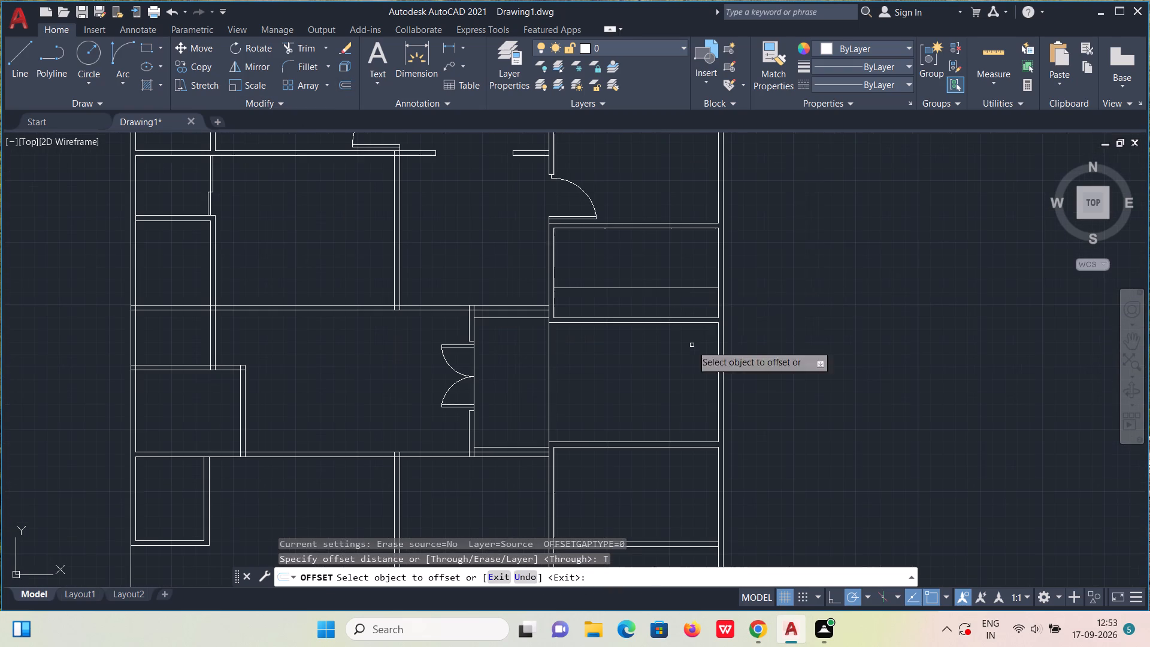
{"action": "left_click", "coordinate": [719, 261]}
{"action": "type", "text": "2'"}
{"action": "key", "text": "Return"}
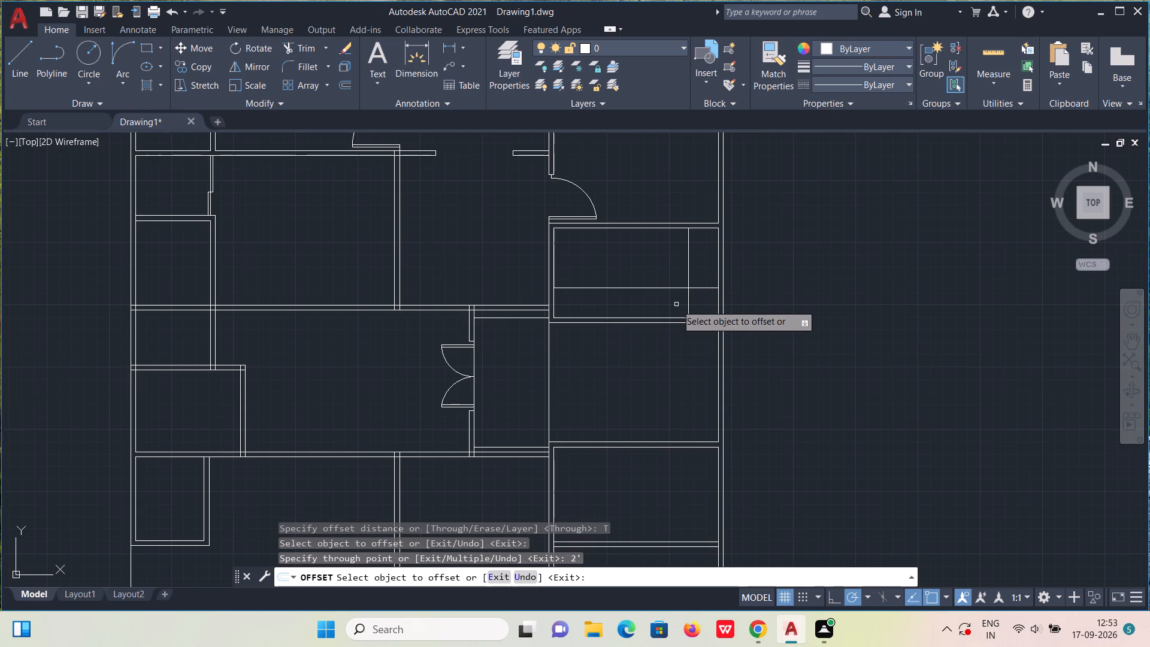
{"action": "key", "text": "Escape"}
Trim the overhanging ends of the two offset lines where they cross inside the small east room.
{"action": "left_click", "coordinate": [292, 50]}
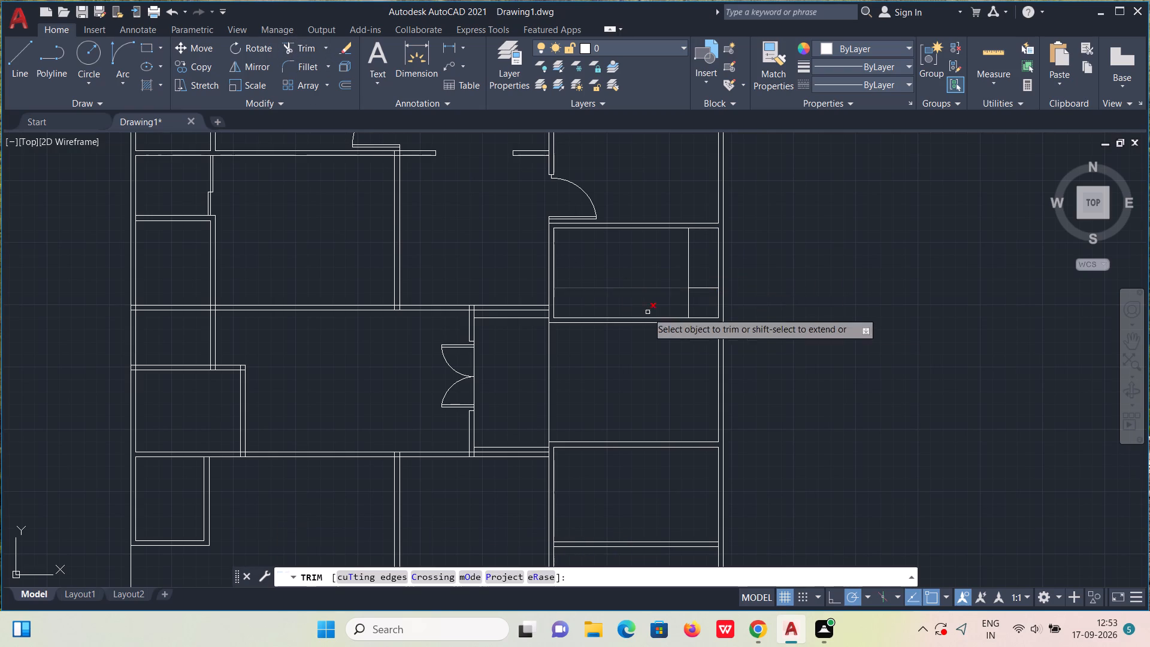
{"action": "left_click_drag", "start_coordinate": [707, 283], "coordinate": [683, 310]}
{"action": "key", "text": "Escape"}
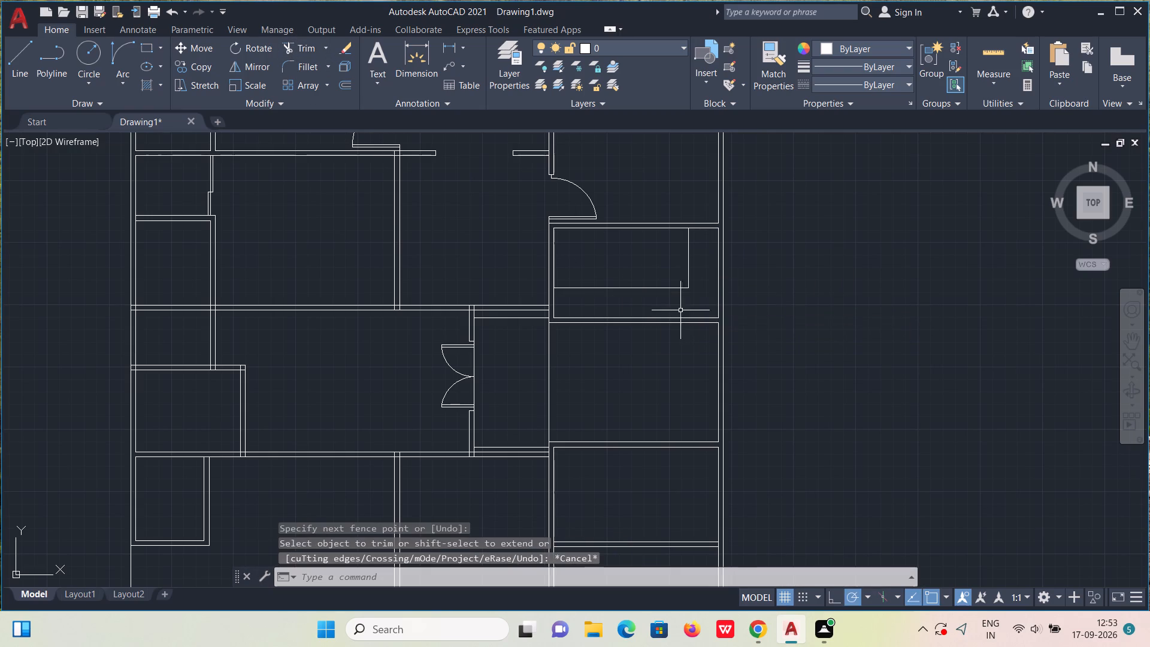
Draw a short line across the small room's west wall, from its upper inner corner to the outer wall face.
{"action": "middle_click_drag", "start_coordinate": [689, 268], "coordinate": [773, 431]}
{"action": "scroll", "coordinate": [632, 411], "scroll_direction": "up", "scroll_amount": 1}
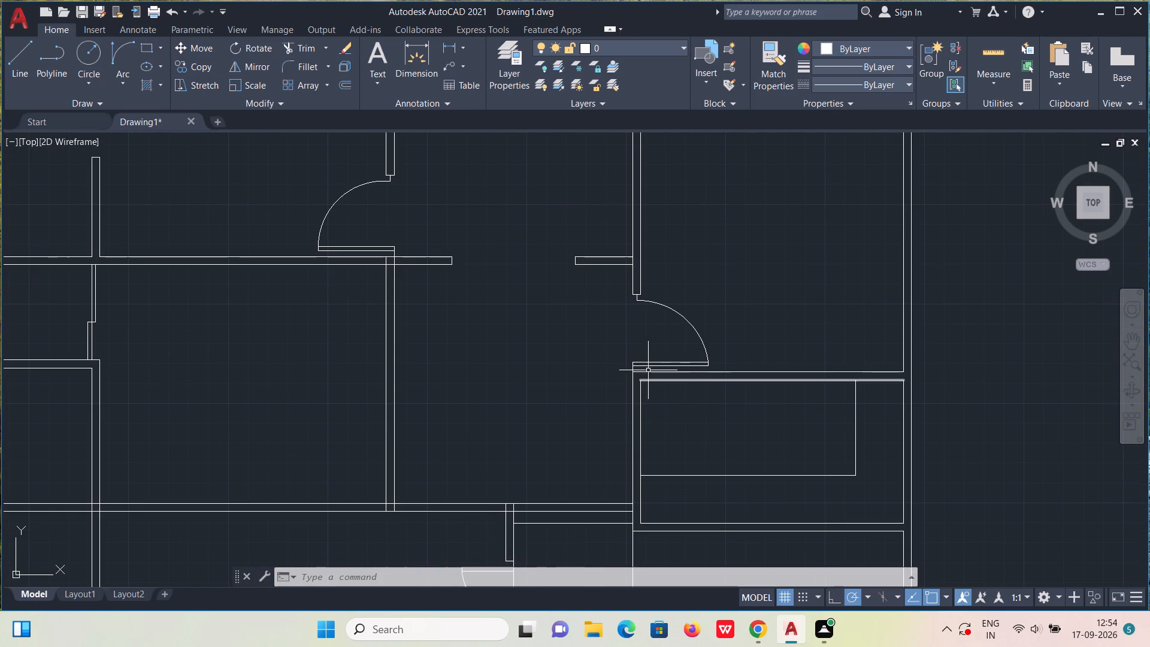
{"action": "scroll", "coordinate": [647, 376], "scroll_direction": "up", "scroll_amount": 2}
{"action": "scroll", "coordinate": [644, 390], "scroll_direction": "down", "scroll_amount": 2}
{"action": "scroll", "coordinate": [645, 397], "scroll_direction": "up", "scroll_amount": 1}
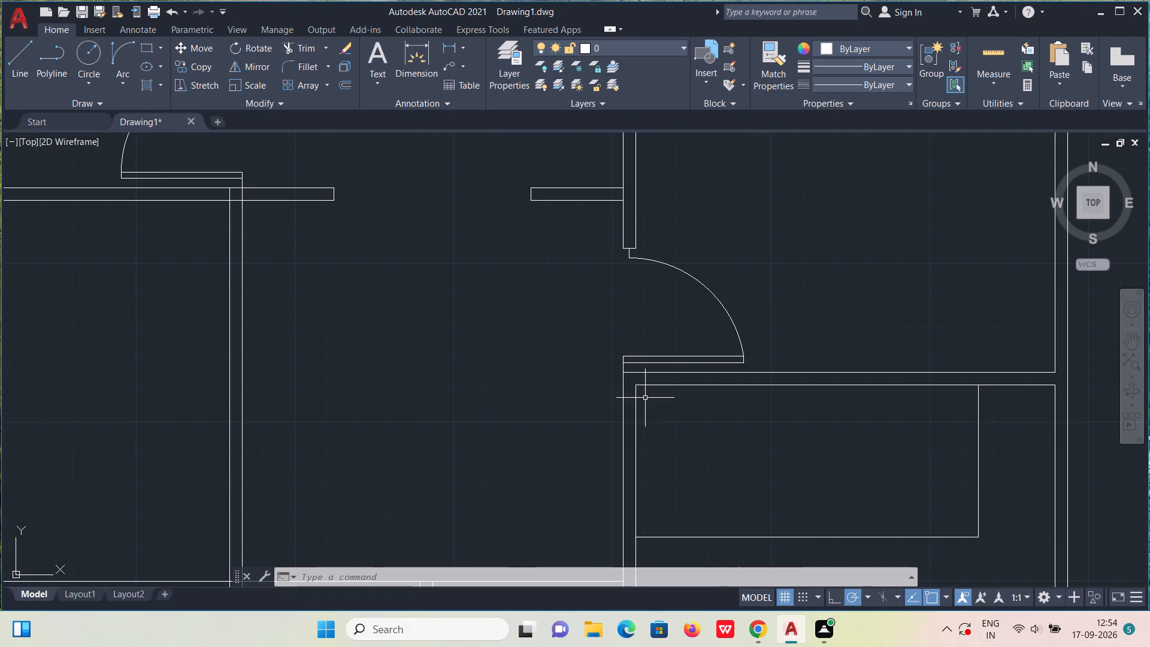
{"action": "key", "text": "l"}
{"action": "key", "text": "Return"}
{"action": "scroll", "coordinate": [635, 395], "scroll_direction": "up", "scroll_amount": 2}
{"action": "left_click", "coordinate": [638, 371]}
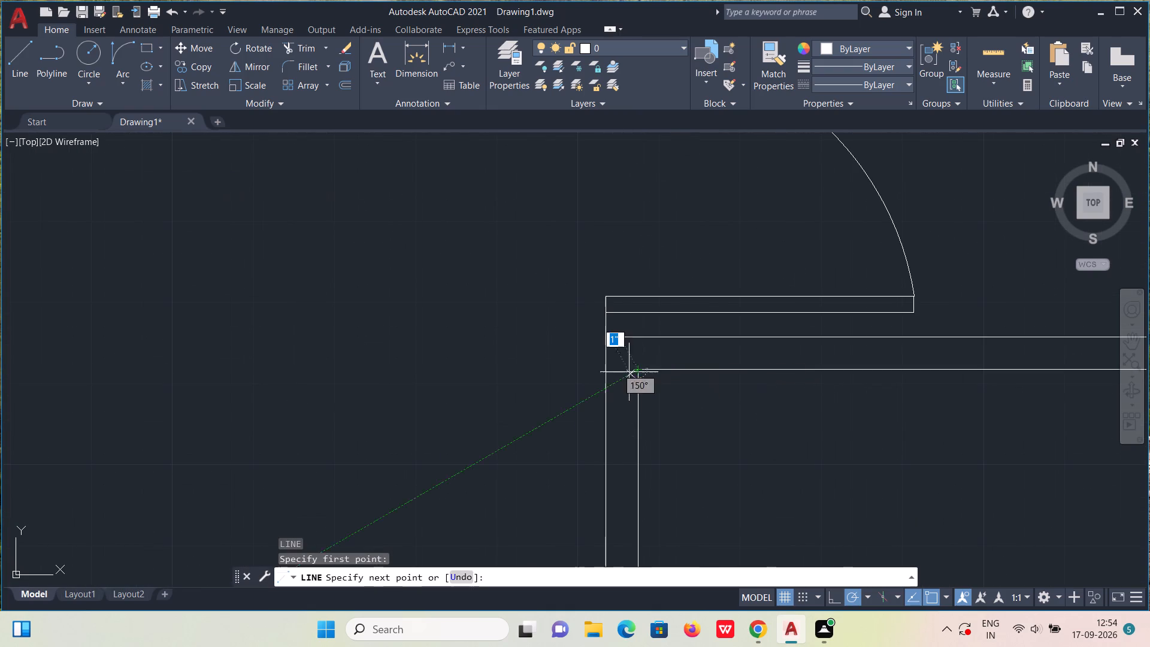
{"action": "left_click", "coordinate": [609, 370]}
{"action": "key", "text": "Escape"}
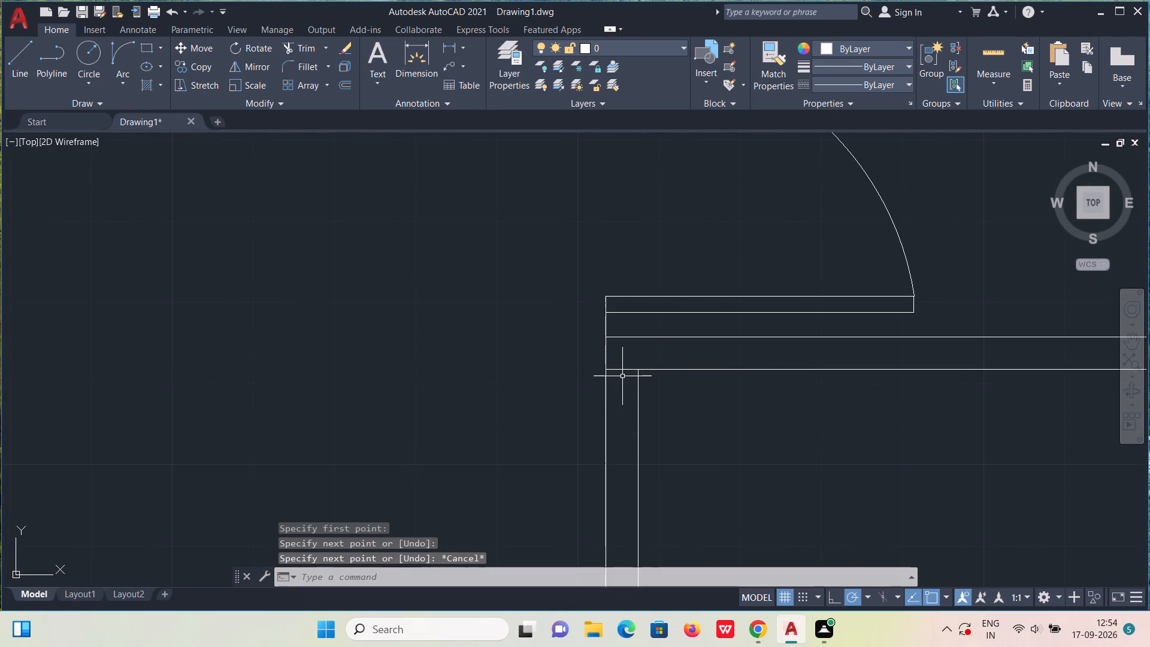
Draw a 3" line straight down from the midpoint of the short line across the west wall.
{"action": "key", "text": "l"}
{"action": "key", "text": "Return"}
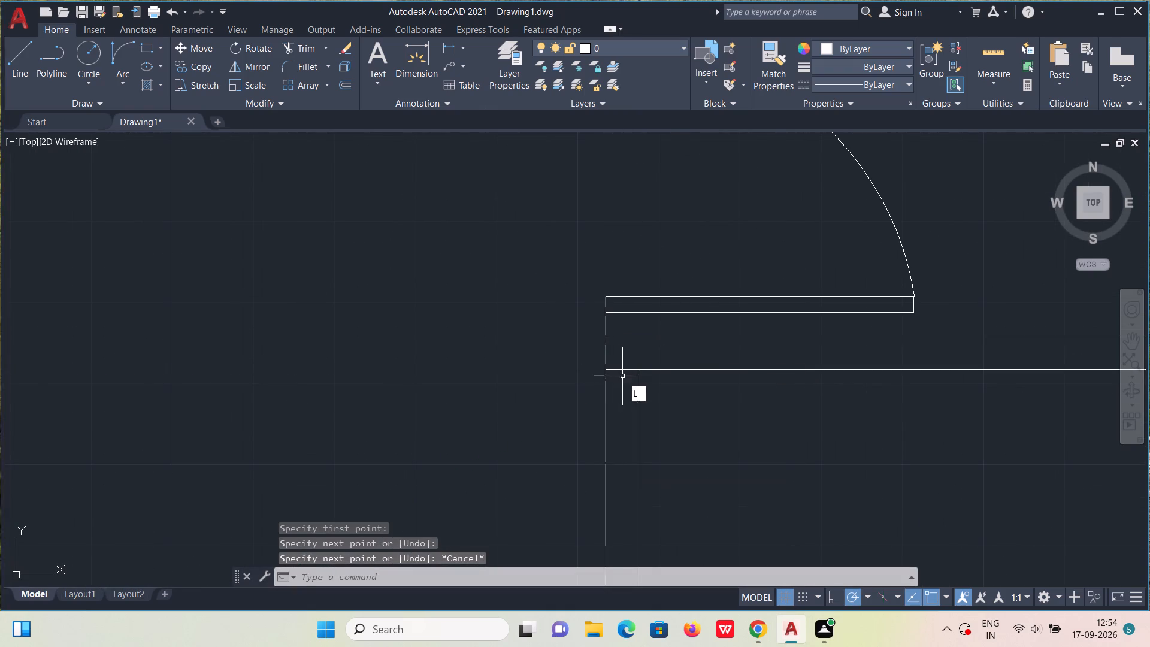
{"action": "left_click", "coordinate": [624, 368]}
{"action": "key", "text": "3"}
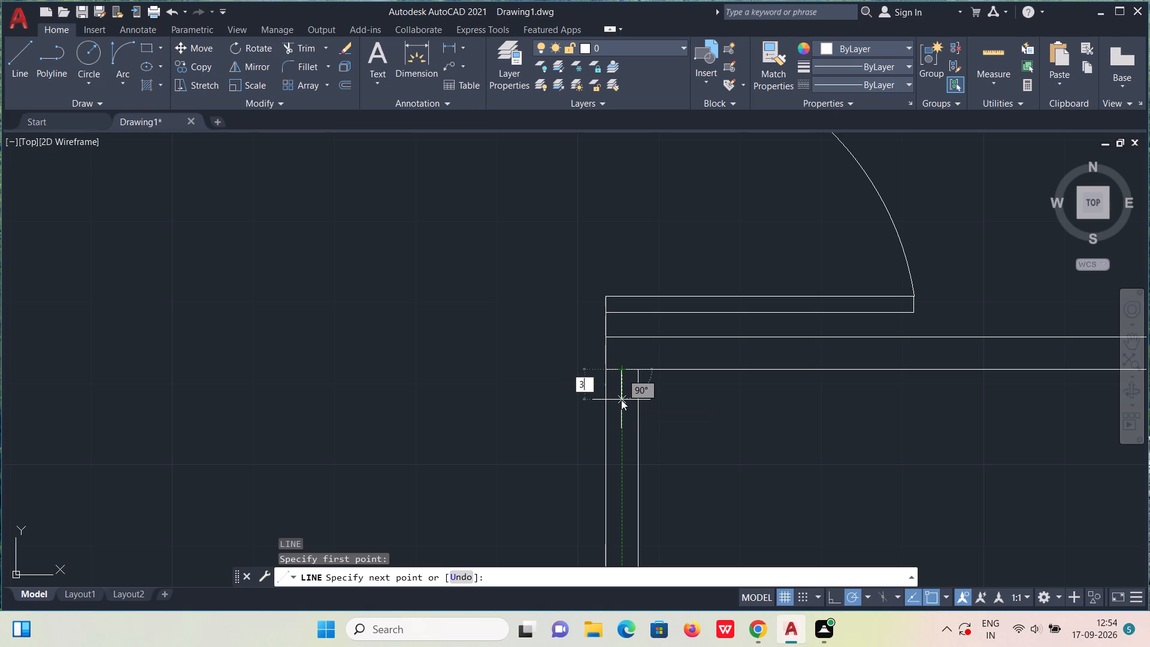
{"action": "key", "text": "shift+quotedbl"}
{"action": "key", "text": "Return"}
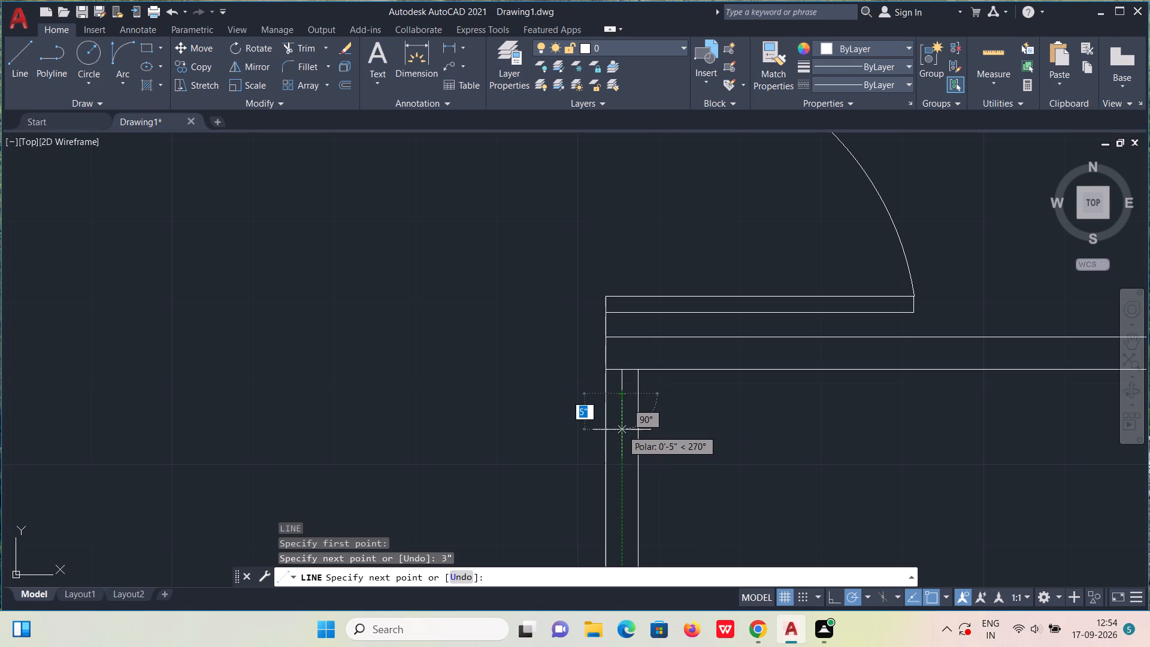
Continue the line as a door leaf 3' long and 2" thick, running back to the outer wall face and closing with a 2" edge.
{"action": "scroll", "coordinate": [706, 398], "scroll_direction": "down", "scroll_amount": 2}
{"action": "middle_click_drag", "start_coordinate": [739, 407], "coordinate": [683, 352]}
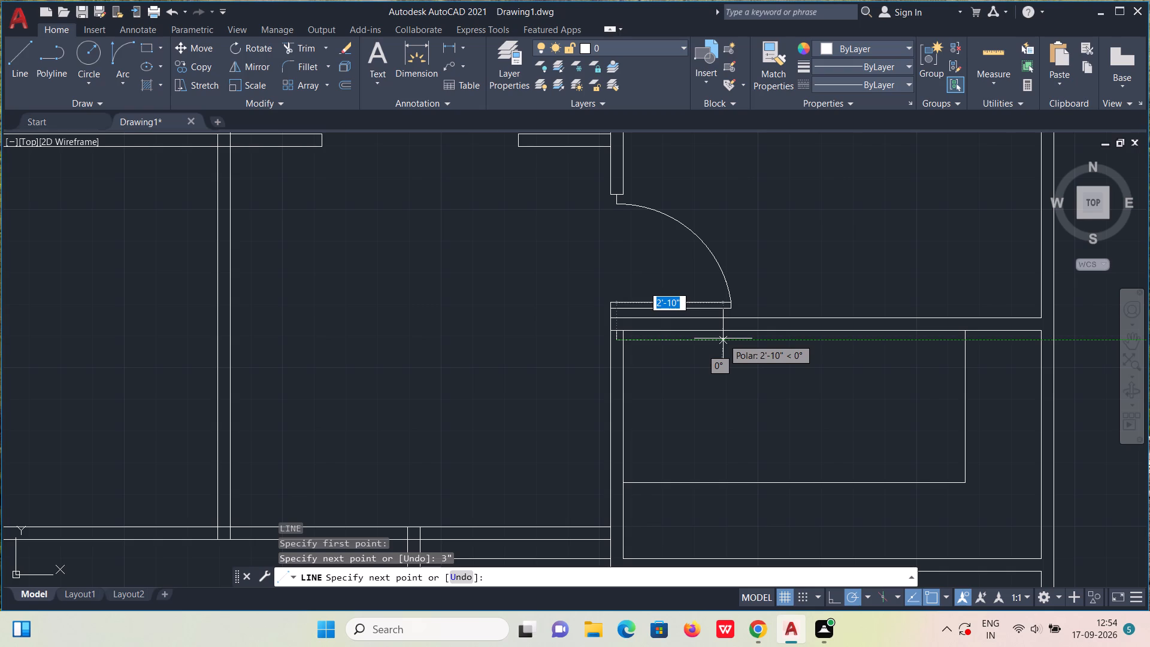
{"action": "key", "text": "3"}
{"action": "key", "text": "apostrophe"}
{"action": "key", "text": "Return"}
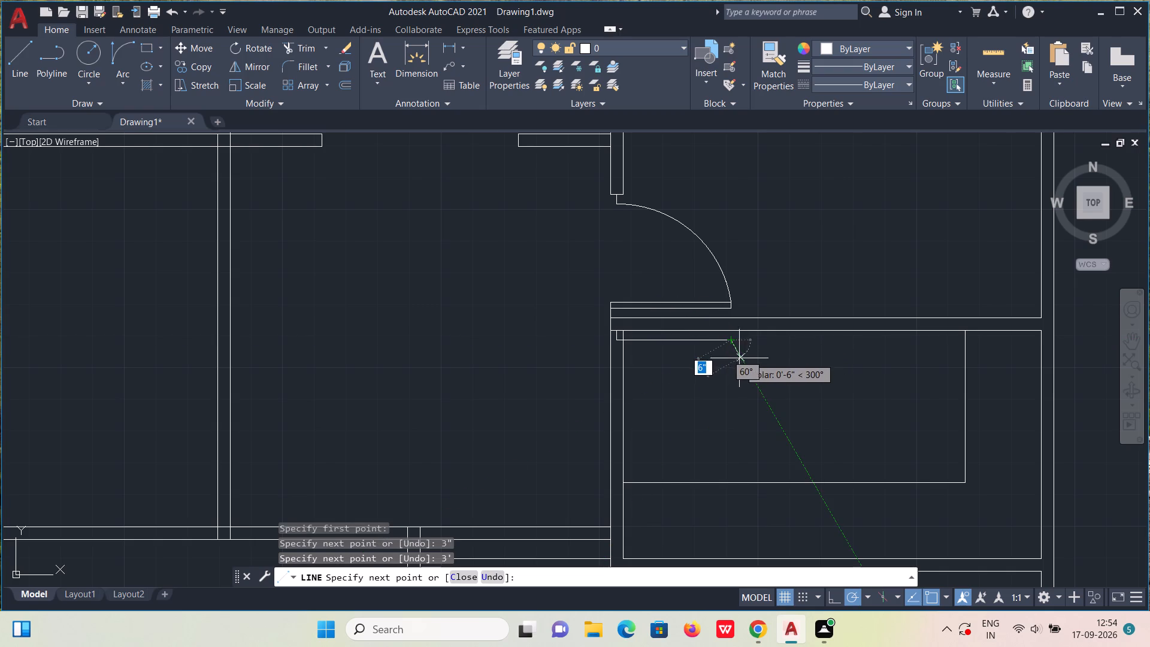
{"action": "type", "text": "2\""}
{"action": "key", "text": "Return"}
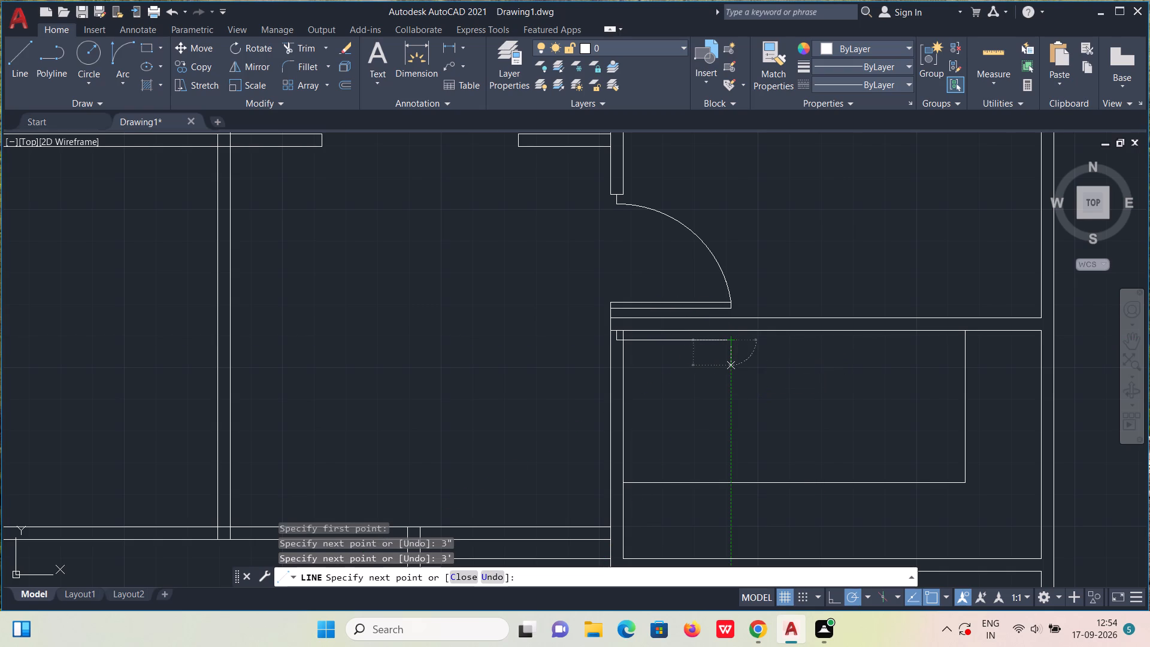
{"action": "left_click", "coordinate": [608, 348]}
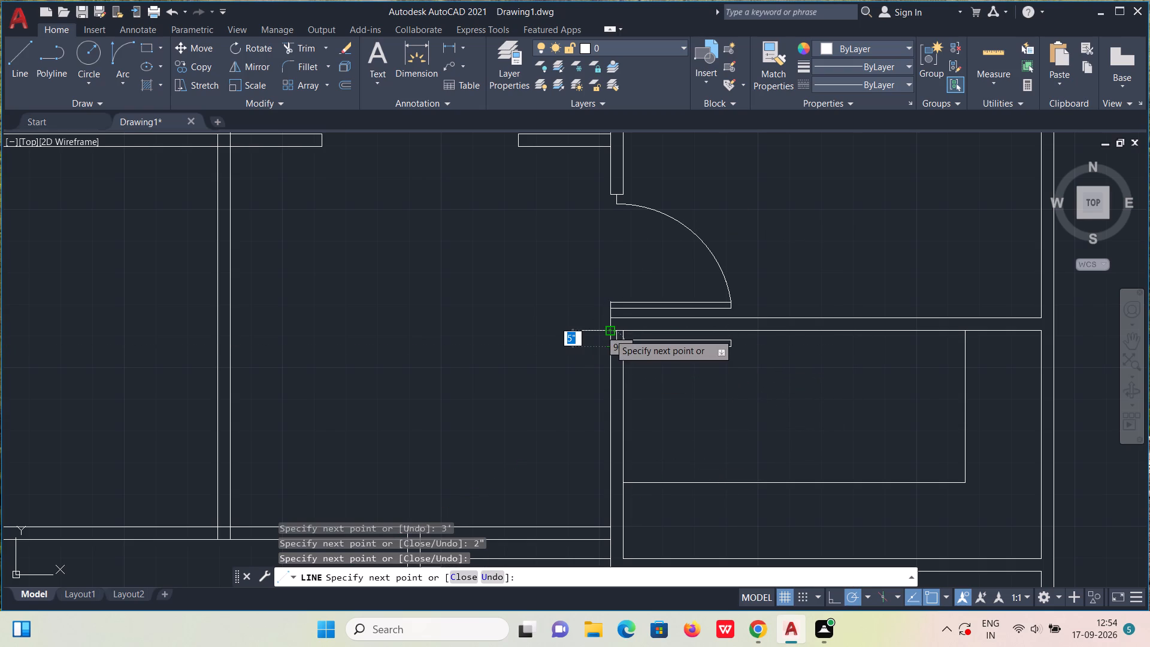
{"action": "type", "text": "2\""}
{"action": "key", "text": "Return"}
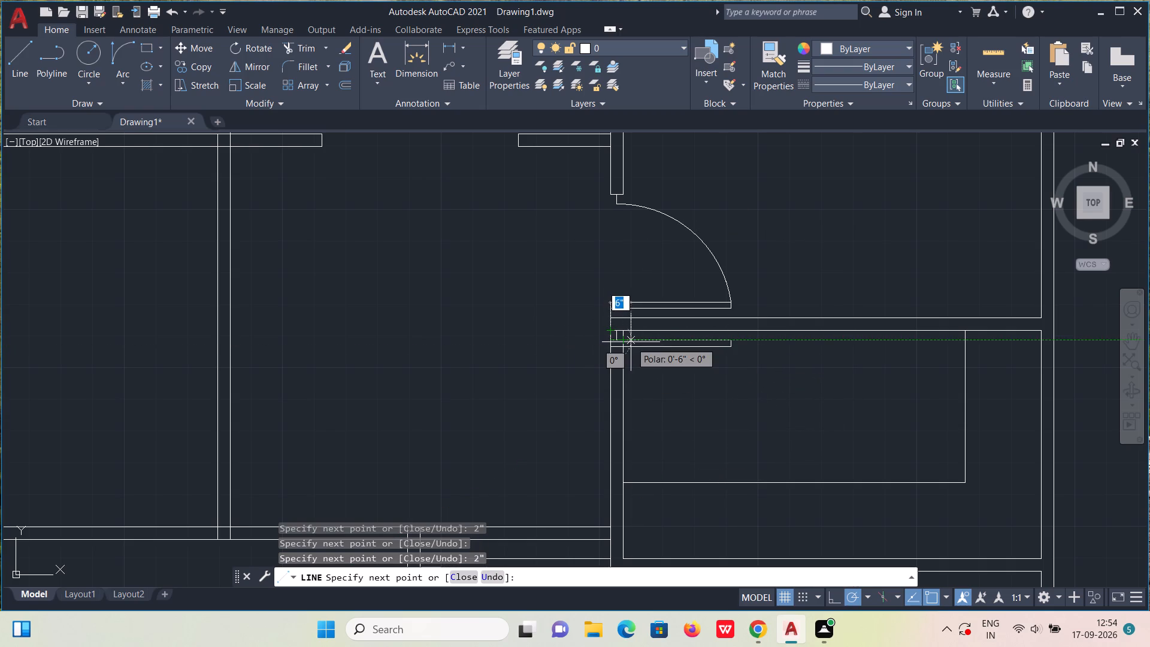
{"action": "scroll", "coordinate": [631, 342], "scroll_direction": "up", "scroll_amount": 3}
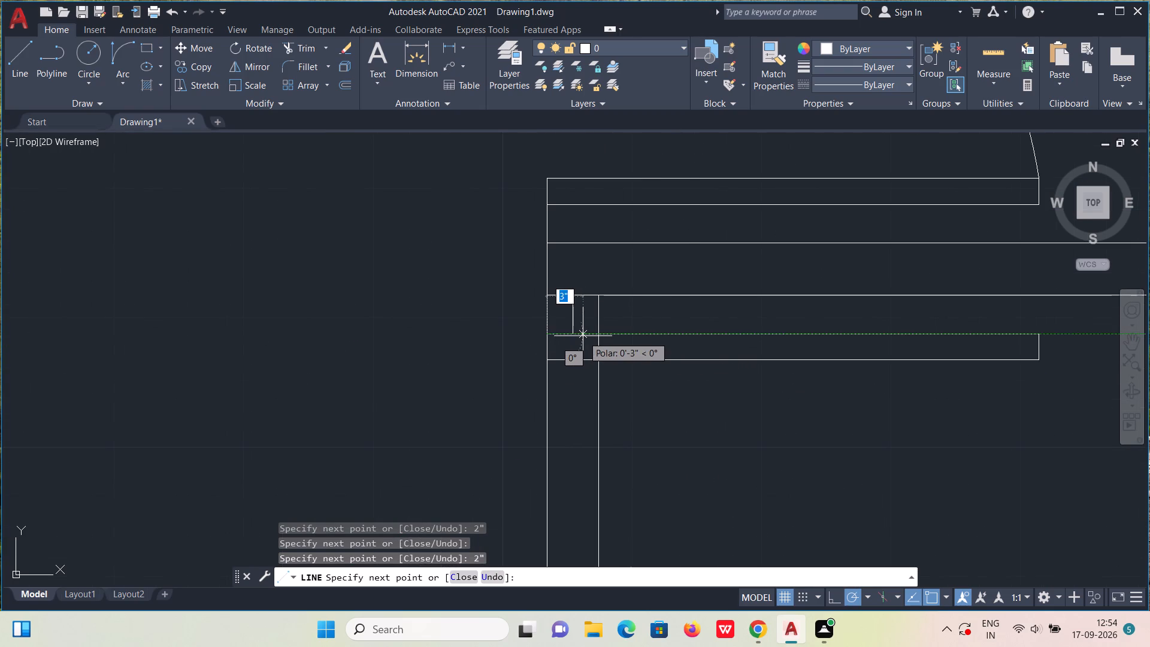
{"action": "left_click", "coordinate": [583, 336]}
{"action": "key", "text": "Escape"}
Copy the short line across the west wall 3'3" straight down from its midpoint.
{"action": "scroll", "coordinate": [594, 344], "scroll_direction": "down", "scroll_amount": 2}
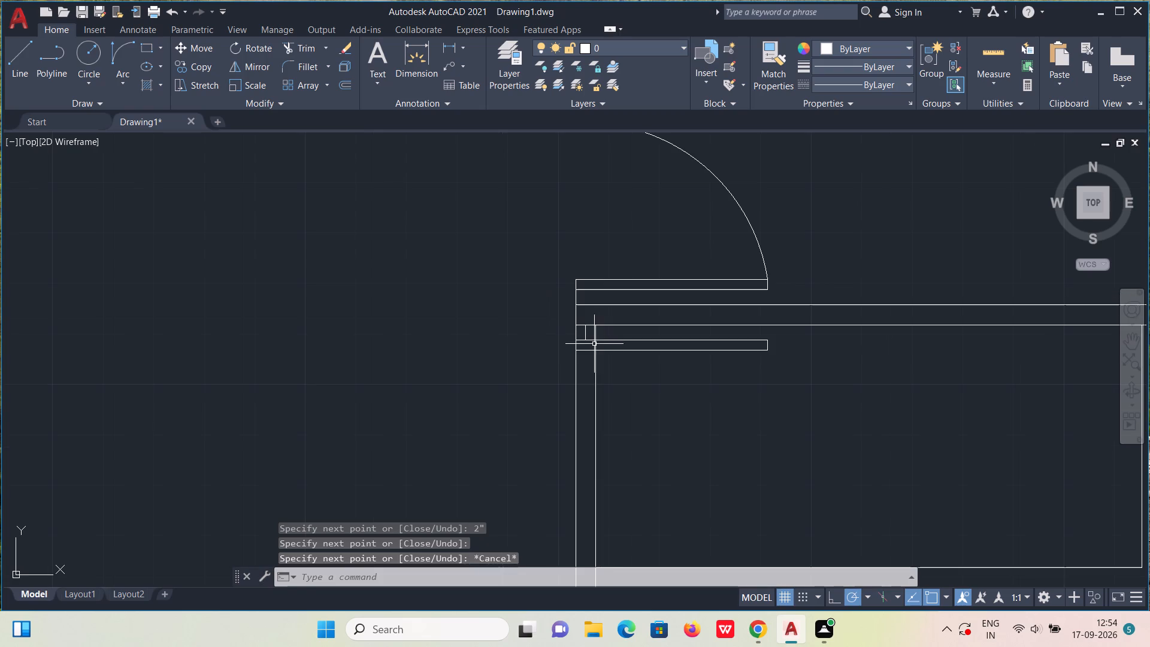
{"action": "scroll", "coordinate": [589, 365], "scroll_direction": "up", "scroll_amount": 1}
{"action": "left_click", "coordinate": [595, 301]}
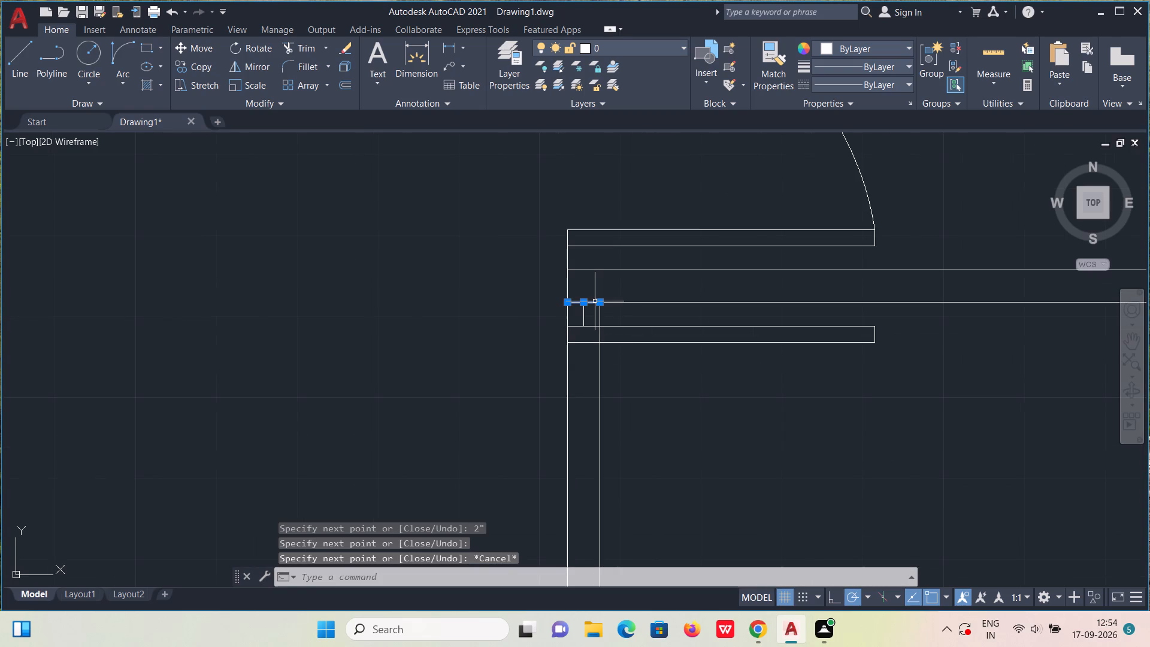
{"action": "type", "text": "co"}
{"action": "key", "text": "Return"}
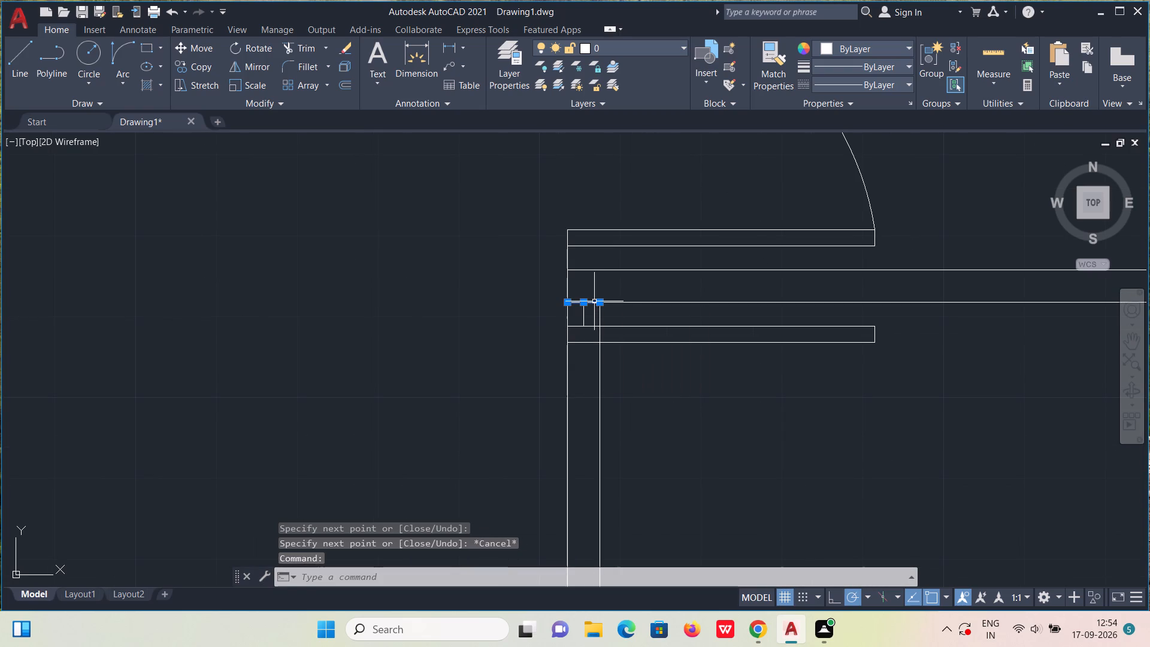
{"action": "left_click", "coordinate": [585, 303]}
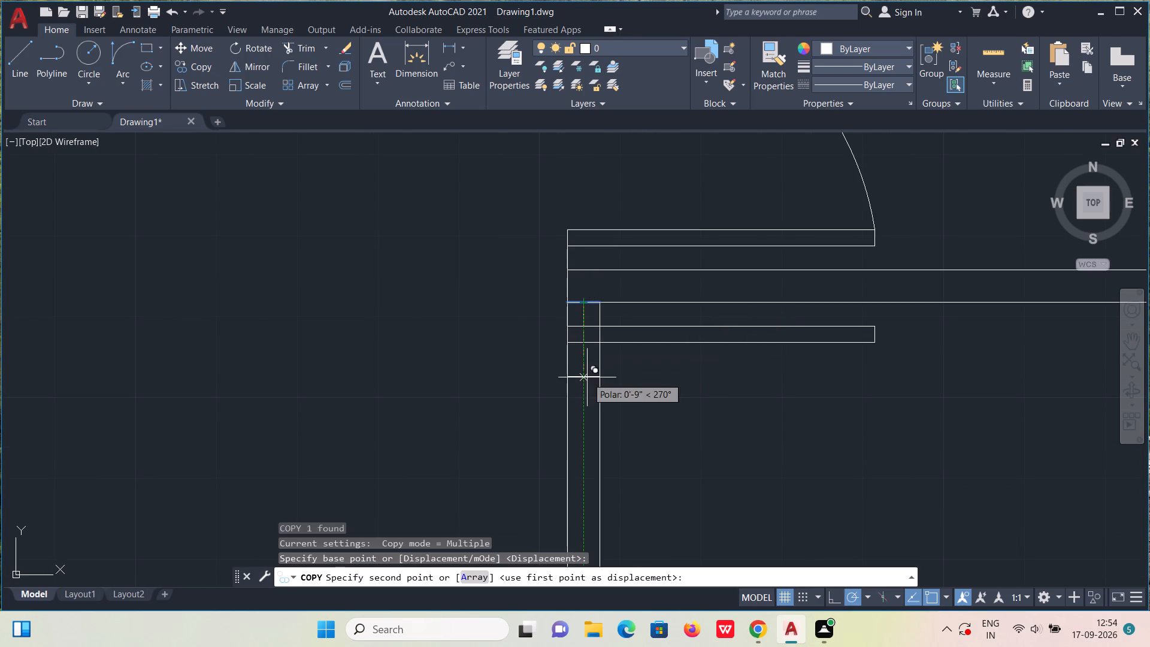
{"action": "middle_click_drag", "start_coordinate": [592, 374], "coordinate": [617, 243]}
{"action": "scroll", "coordinate": [592, 374], "scroll_direction": "down", "scroll_amount": 1}
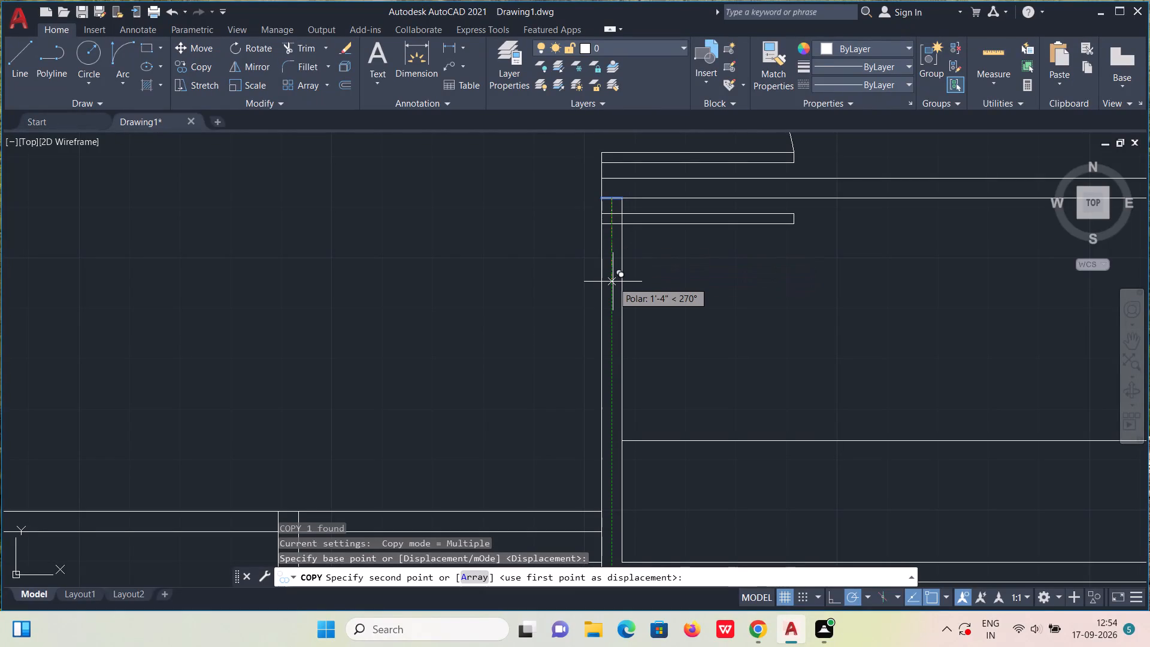
{"action": "type", "text": "3'3"}
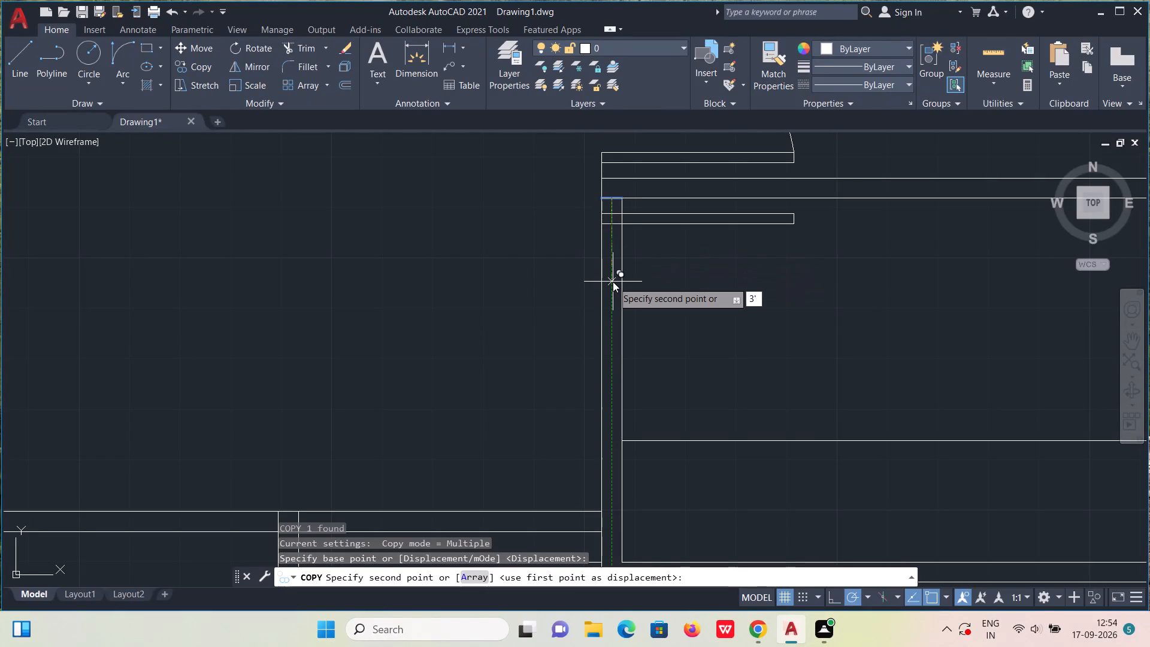
{"action": "key", "text": "shift+quotedbl"}
{"action": "key", "text": "Return"}
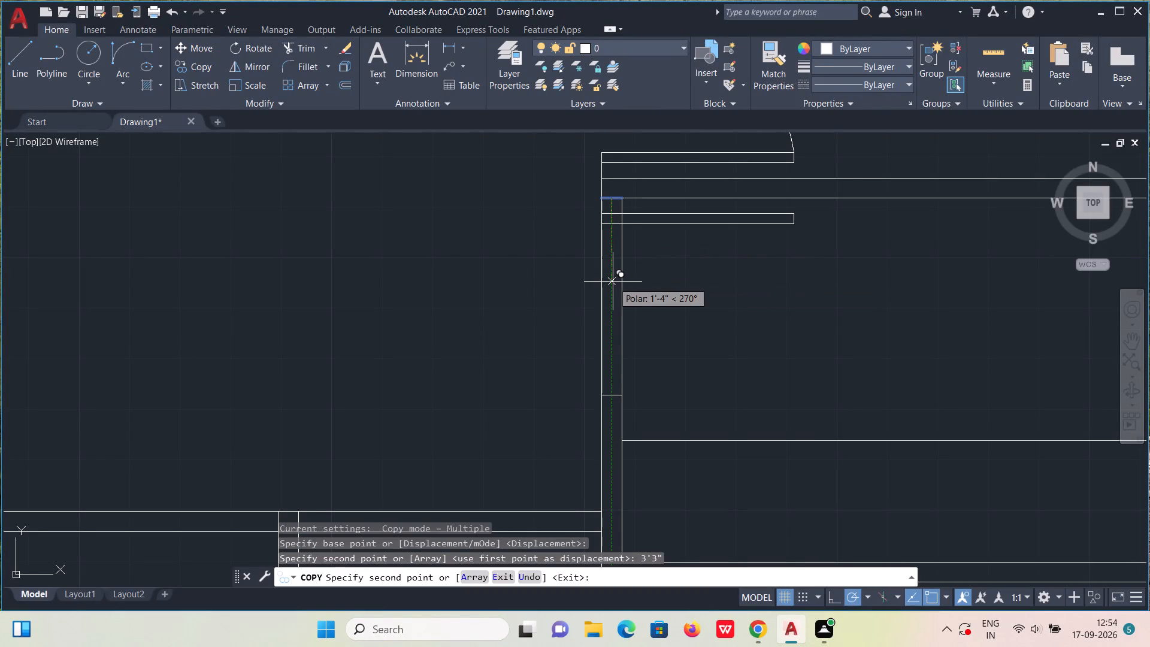
{"action": "key", "text": "Escape"}
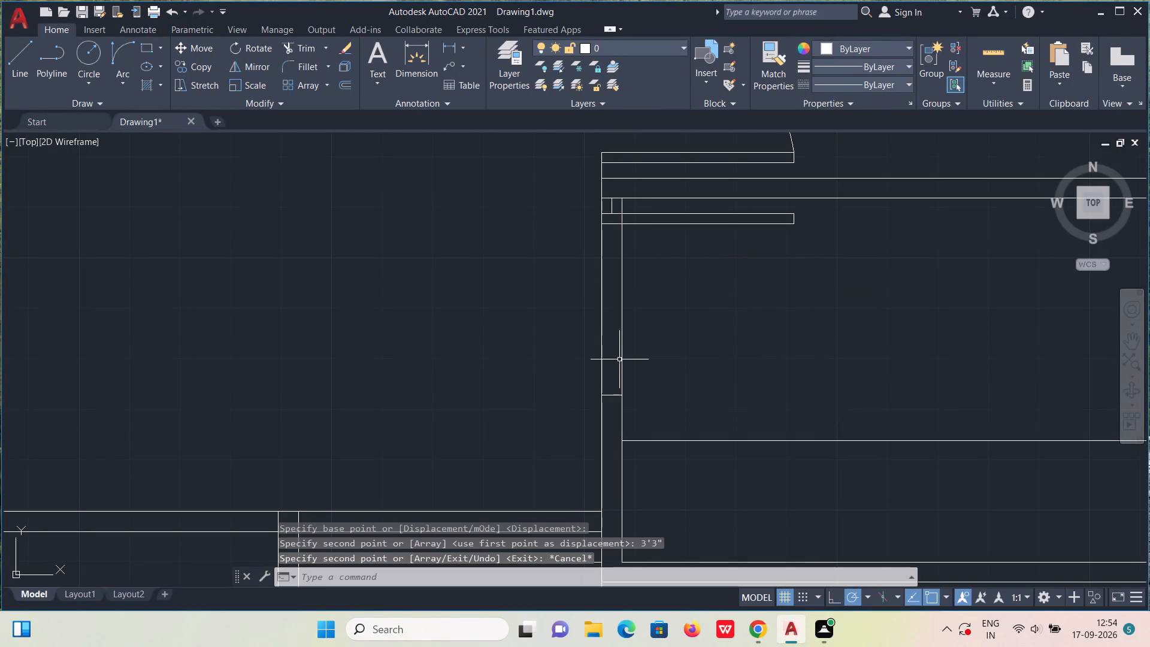
Draw a 3" line straight up from the midpoint of the copied line across the west wall.
{"action": "key", "text": "l"}
{"action": "key", "text": "Return"}
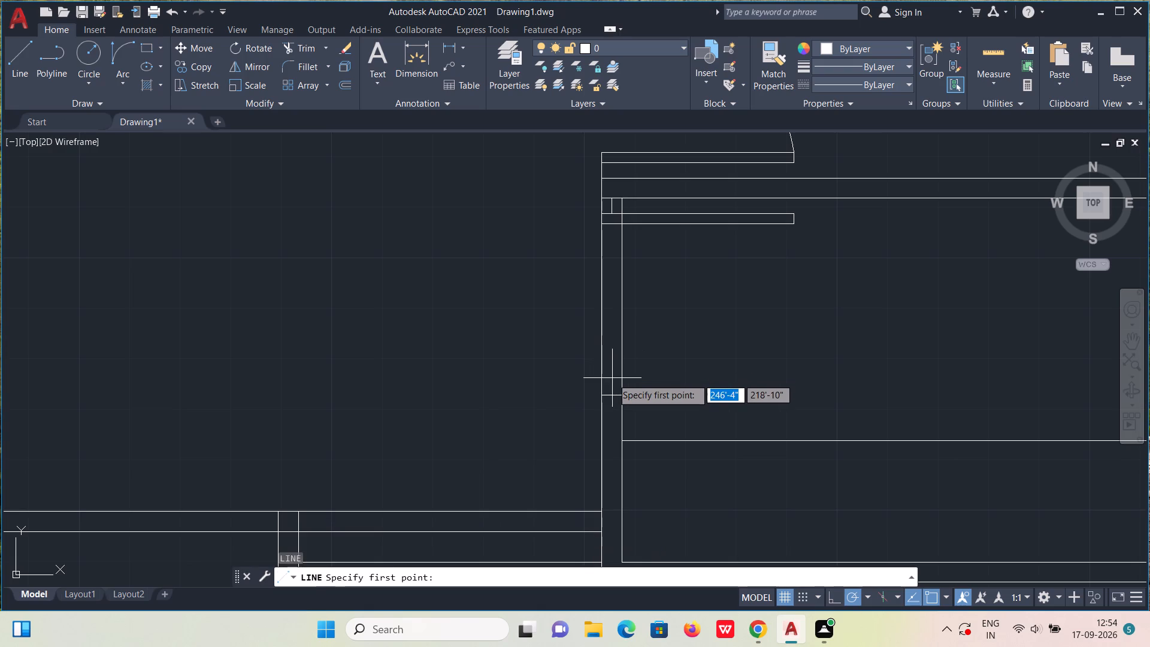
{"action": "left_click", "coordinate": [615, 395]}
{"action": "type", "text": "3\""}
{"action": "key", "text": "Return"}
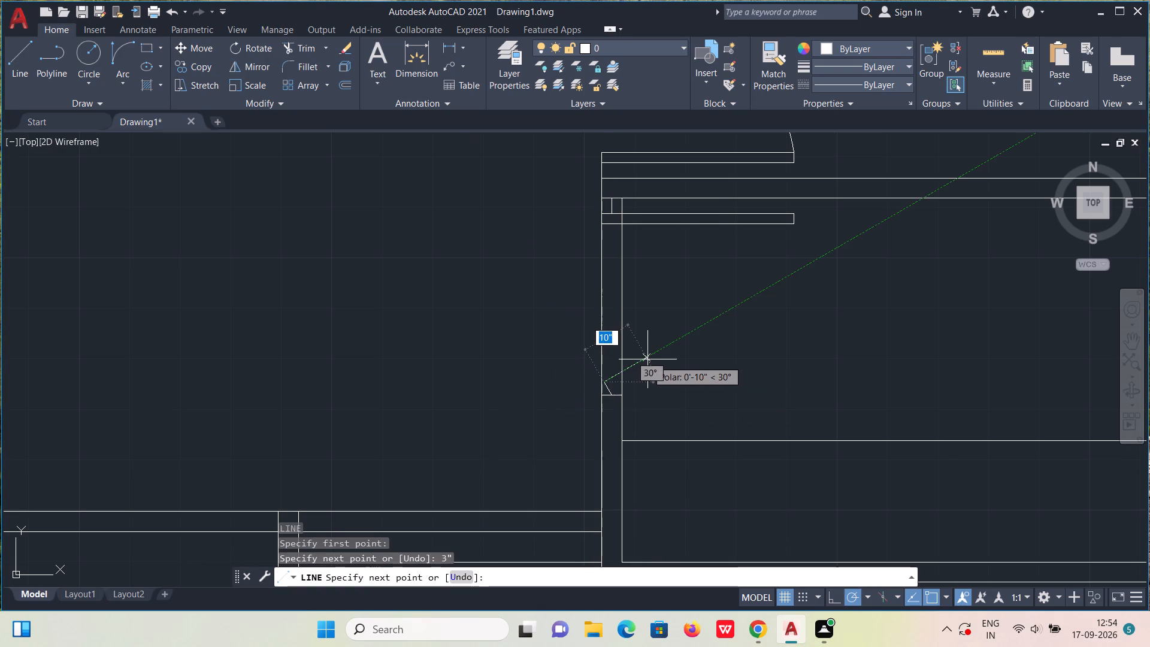
{"action": "key", "text": "ctrl+z"}
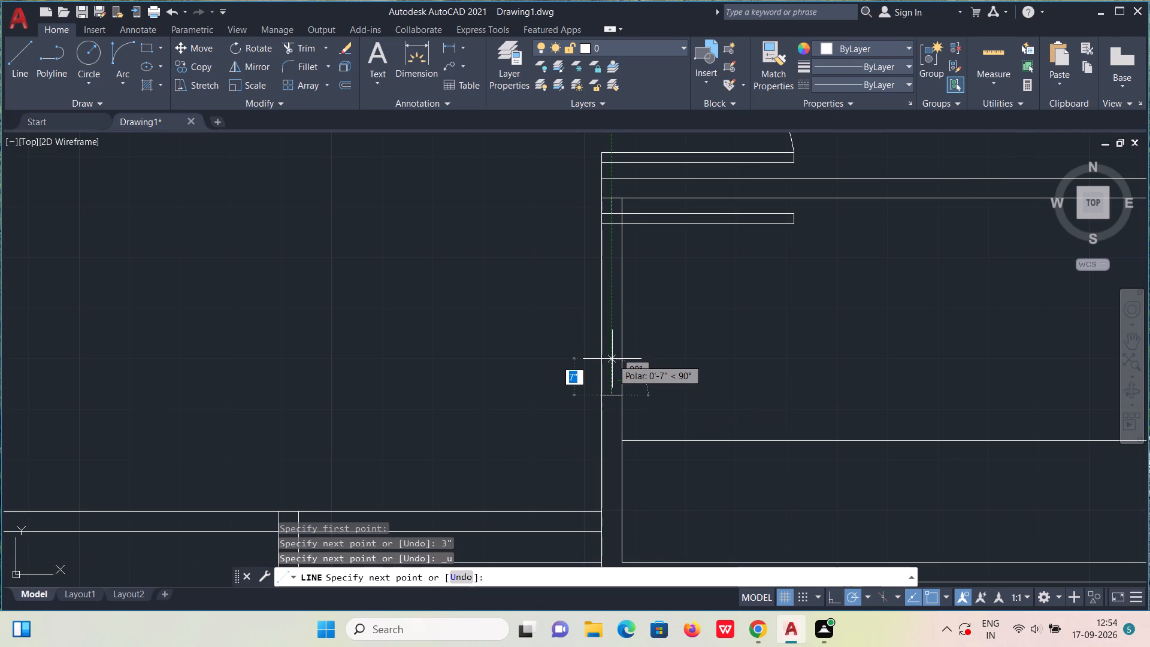
{"action": "type", "text": "3\""}
{"action": "key", "text": "Return"}
{"action": "key", "text": "grave"}
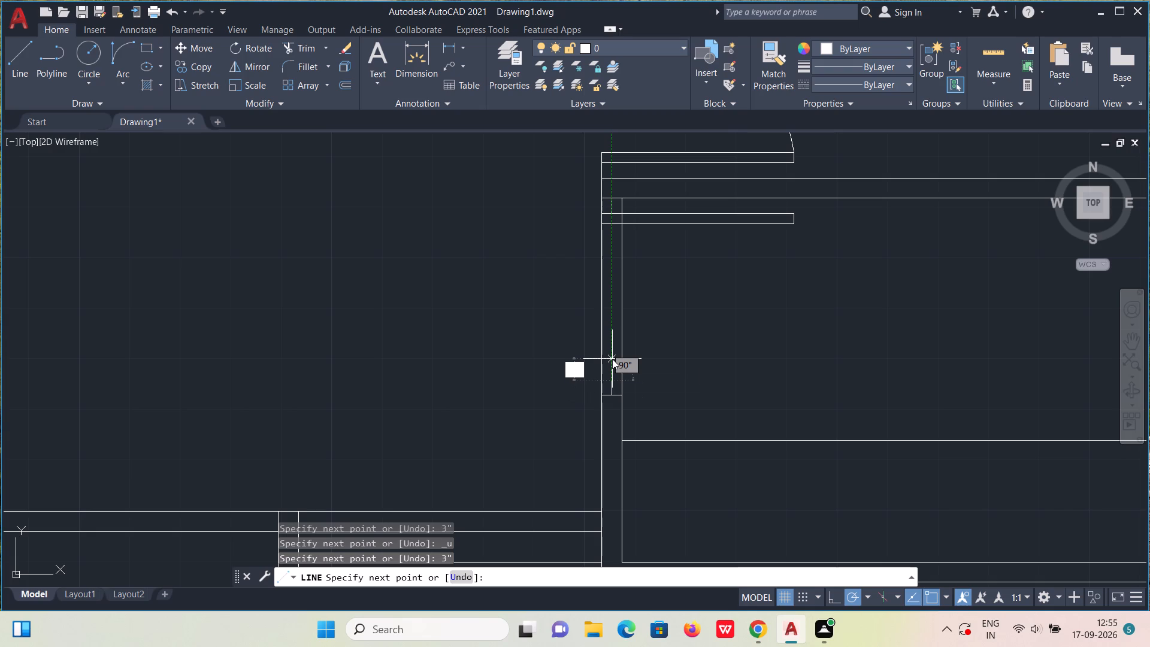
{"action": "key", "text": "Escape"}
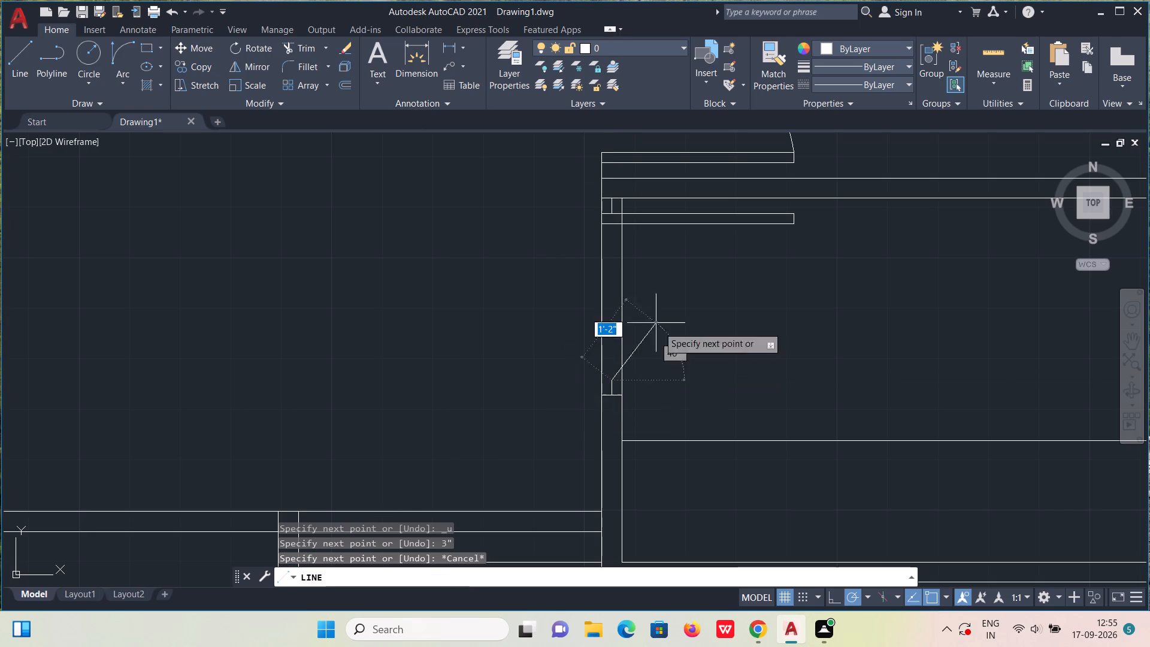
{"action": "key", "text": "Escape"}
Trim the west wall lines out of the door opening, plus the short stub and wall pieces around the new leaf.
{"action": "left_click", "coordinate": [294, 49]}
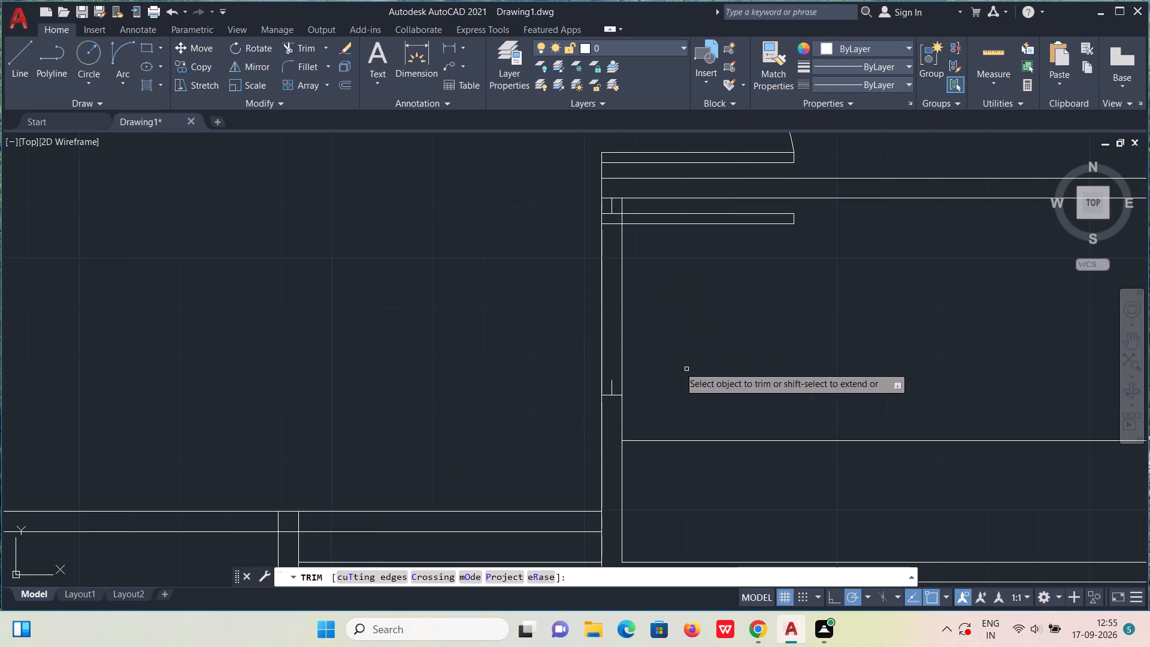
{"action": "left_click_drag", "start_coordinate": [509, 304], "coordinate": [718, 294]}
{"action": "scroll", "coordinate": [615, 208], "scroll_direction": "up", "scroll_amount": 2}
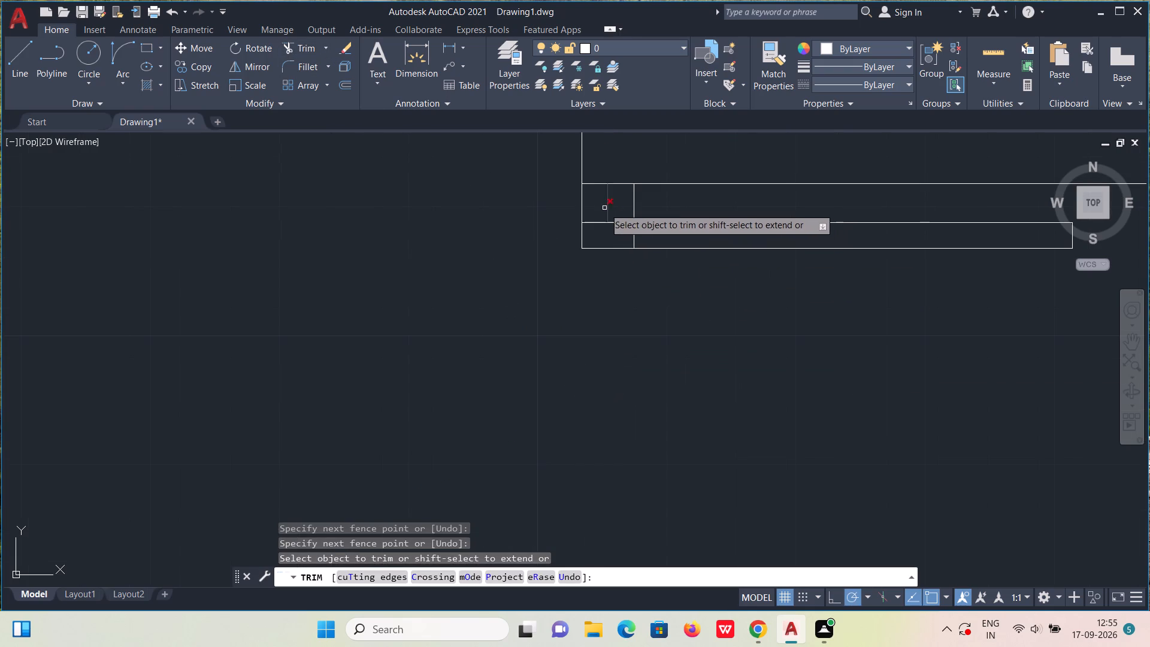
{"action": "left_click_drag", "start_coordinate": [603, 207], "coordinate": [671, 208]}
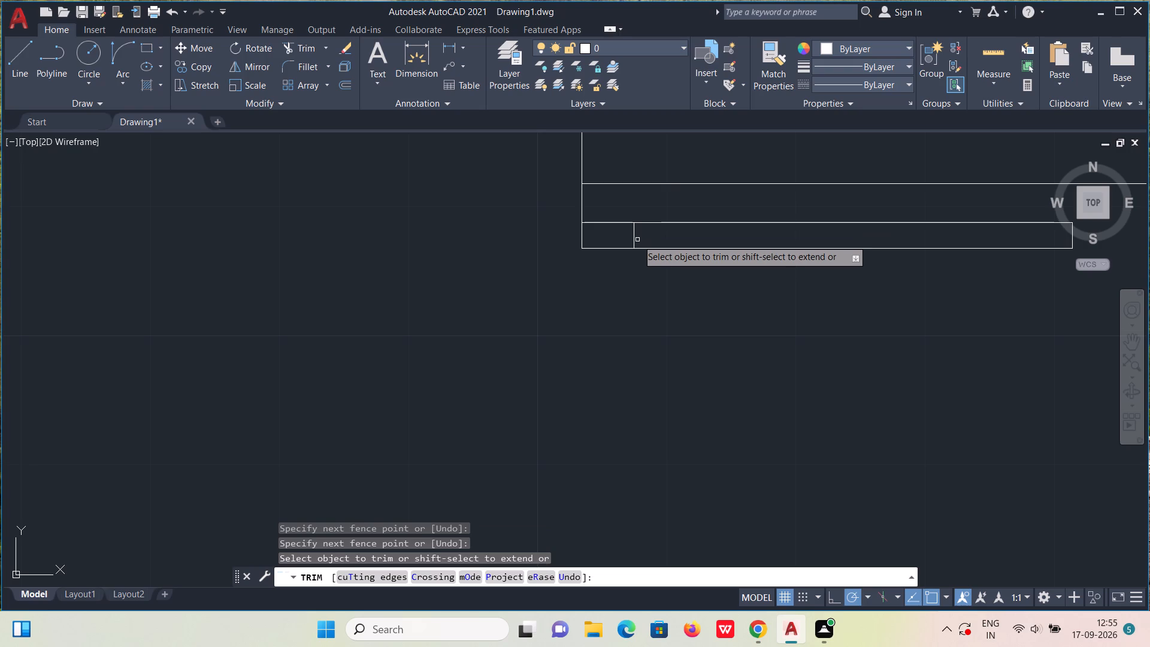
{"action": "left_click_drag", "start_coordinate": [637, 240], "coordinate": [625, 237]}
{"action": "key", "text": "Escape"}
{"action": "scroll", "coordinate": [785, 361], "scroll_direction": "down", "scroll_amount": 2}
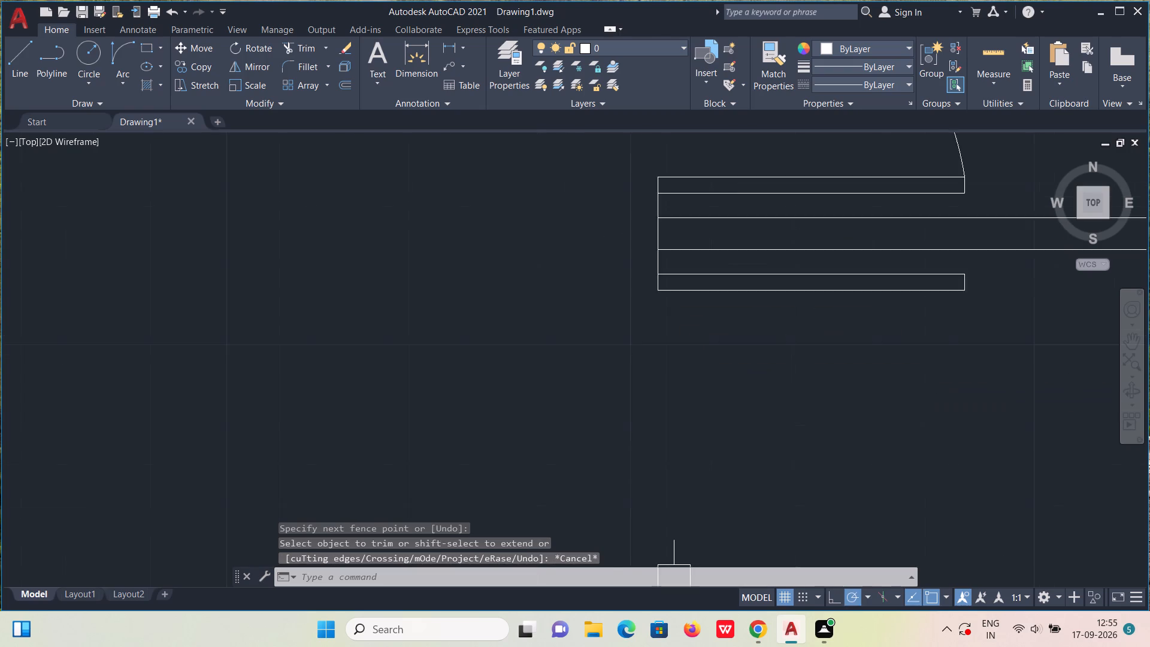
Draw the swing arc of the new west-wall door, from the 3" jamb line's end to the leaf's outer corner, using Start, End, Direction.
{"action": "scroll", "coordinate": [784, 361], "scroll_direction": "down", "scroll_amount": 3}
{"action": "middle_click_drag", "start_coordinate": [803, 341], "coordinate": [683, 326]}
{"action": "scroll", "coordinate": [705, 357], "scroll_direction": "up", "scroll_amount": 1}
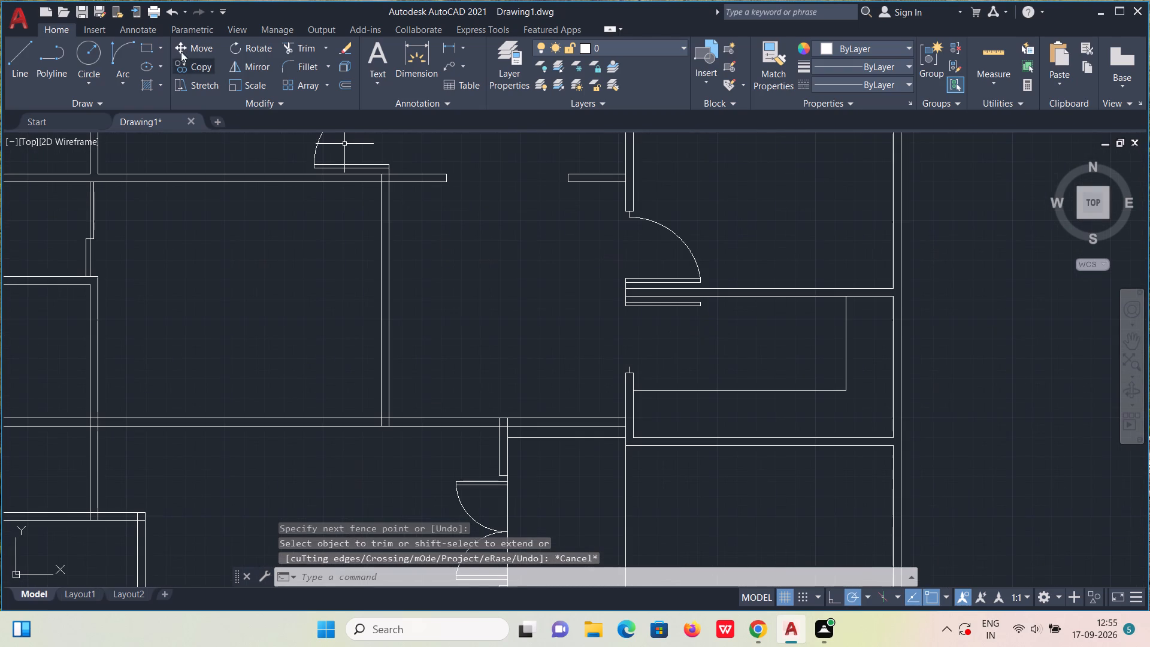
{"action": "left_click", "coordinate": [131, 50]}
{"action": "scroll", "coordinate": [647, 366], "scroll_direction": "up", "scroll_amount": 2}
{"action": "middle_click_drag", "start_coordinate": [677, 355], "coordinate": [556, 413]}
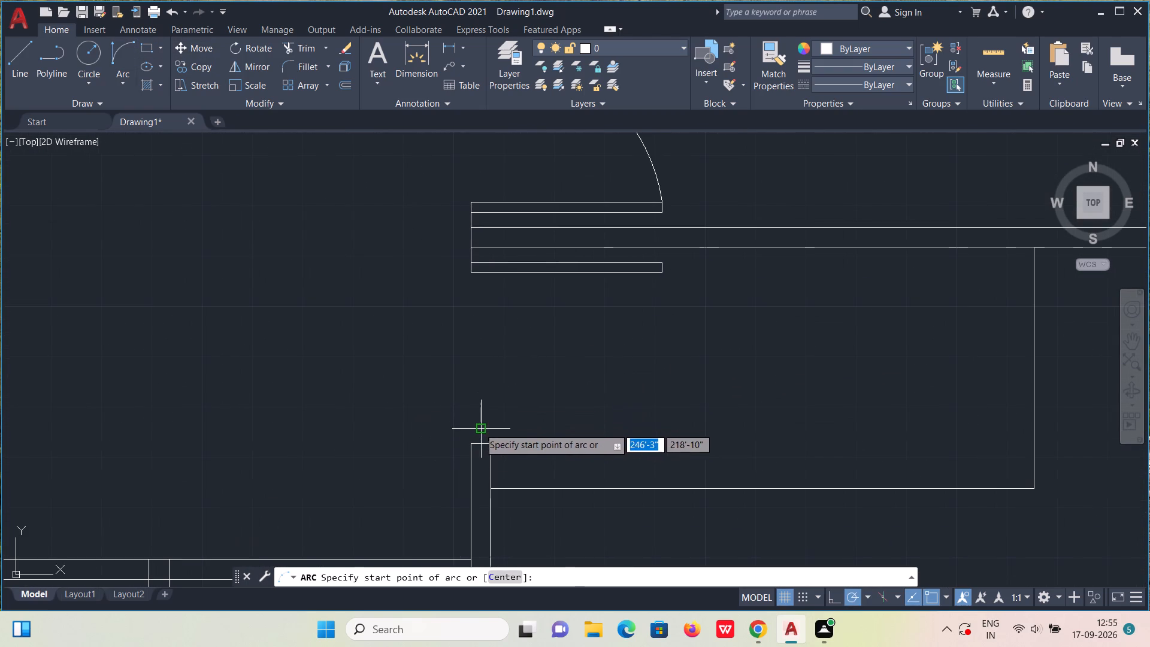
{"action": "left_click_drag", "start_coordinate": [479, 427], "coordinate": [482, 418]}
{"action": "left_click", "coordinate": [661, 273]}
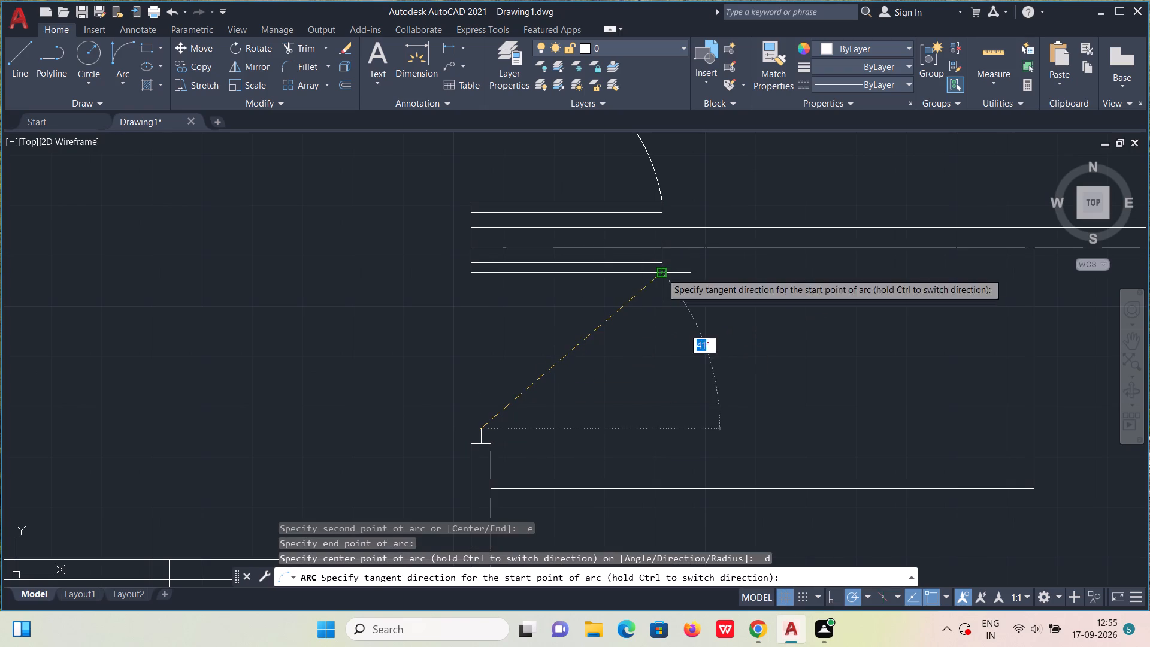
{"action": "left_click", "coordinate": [661, 430]}
{"action": "key", "text": "Escape"}
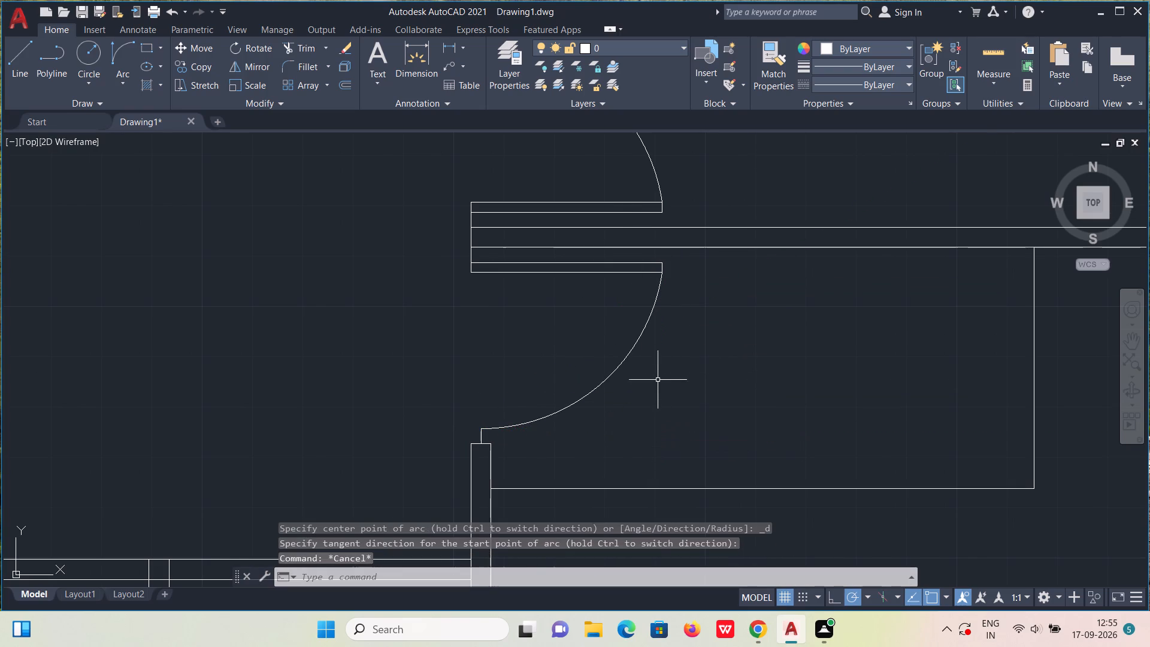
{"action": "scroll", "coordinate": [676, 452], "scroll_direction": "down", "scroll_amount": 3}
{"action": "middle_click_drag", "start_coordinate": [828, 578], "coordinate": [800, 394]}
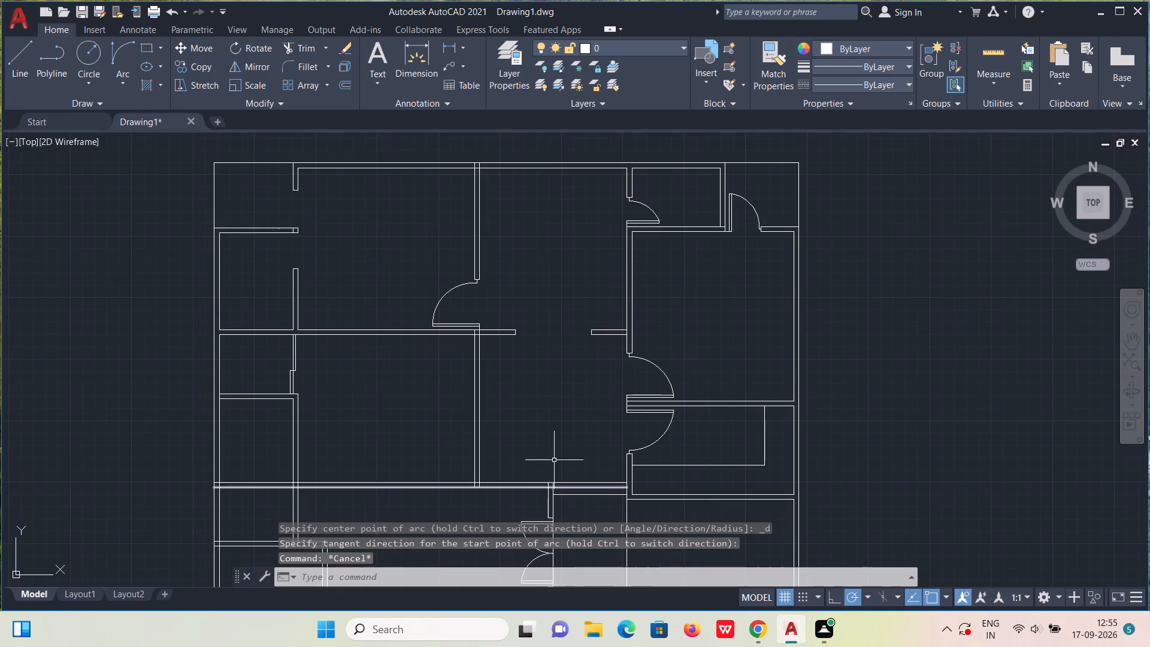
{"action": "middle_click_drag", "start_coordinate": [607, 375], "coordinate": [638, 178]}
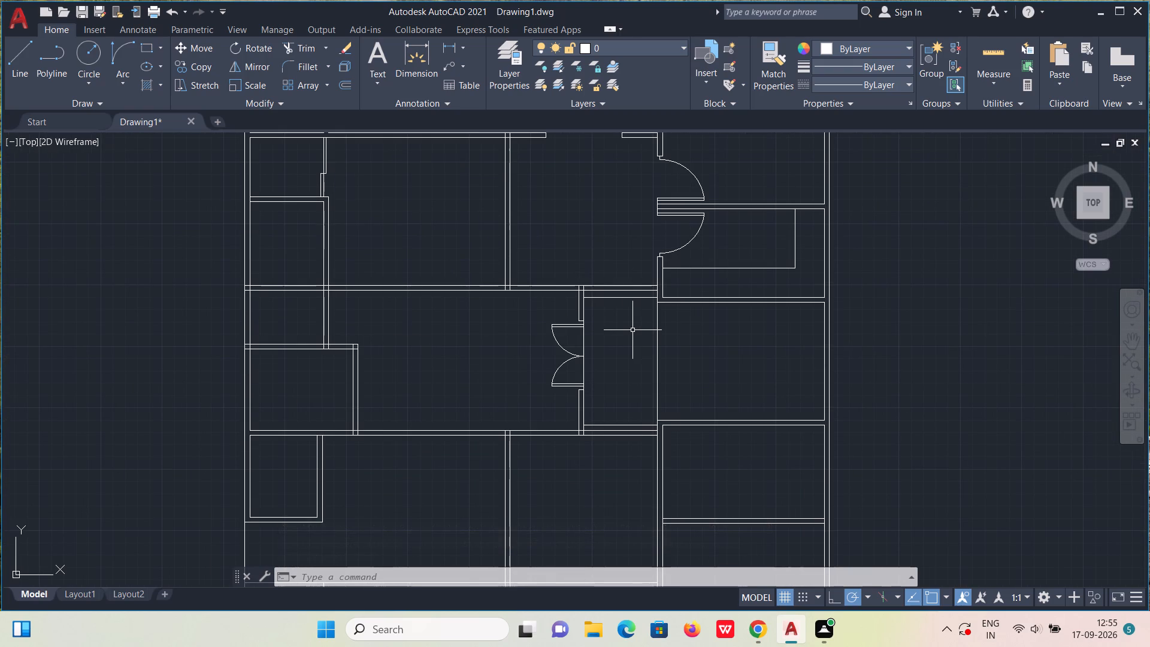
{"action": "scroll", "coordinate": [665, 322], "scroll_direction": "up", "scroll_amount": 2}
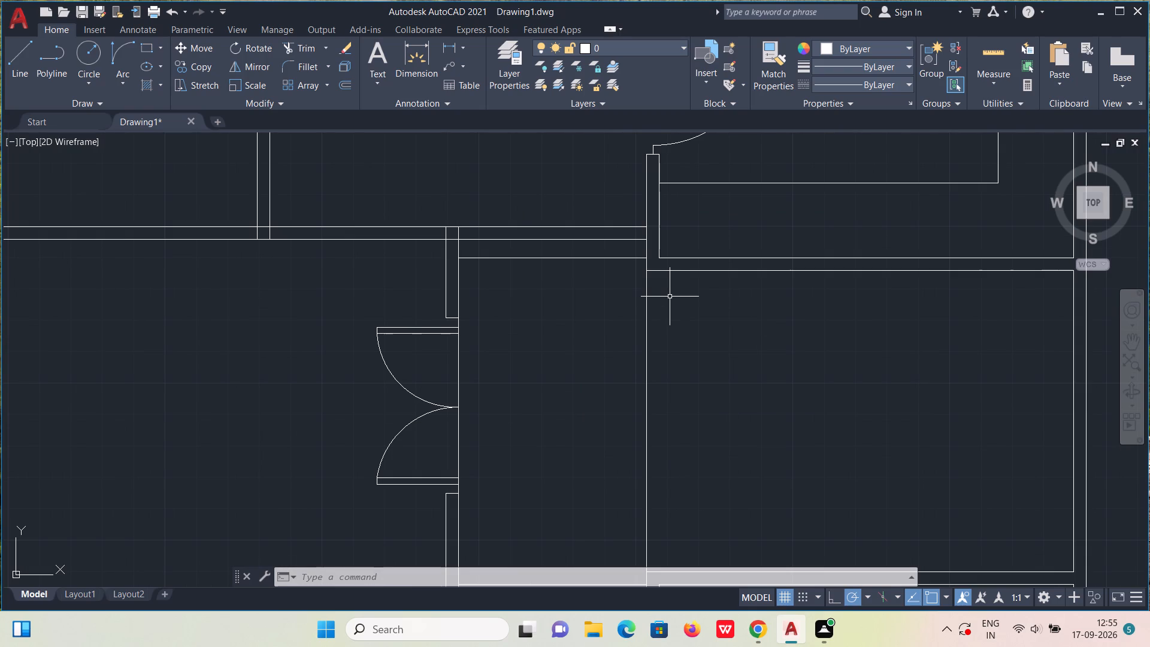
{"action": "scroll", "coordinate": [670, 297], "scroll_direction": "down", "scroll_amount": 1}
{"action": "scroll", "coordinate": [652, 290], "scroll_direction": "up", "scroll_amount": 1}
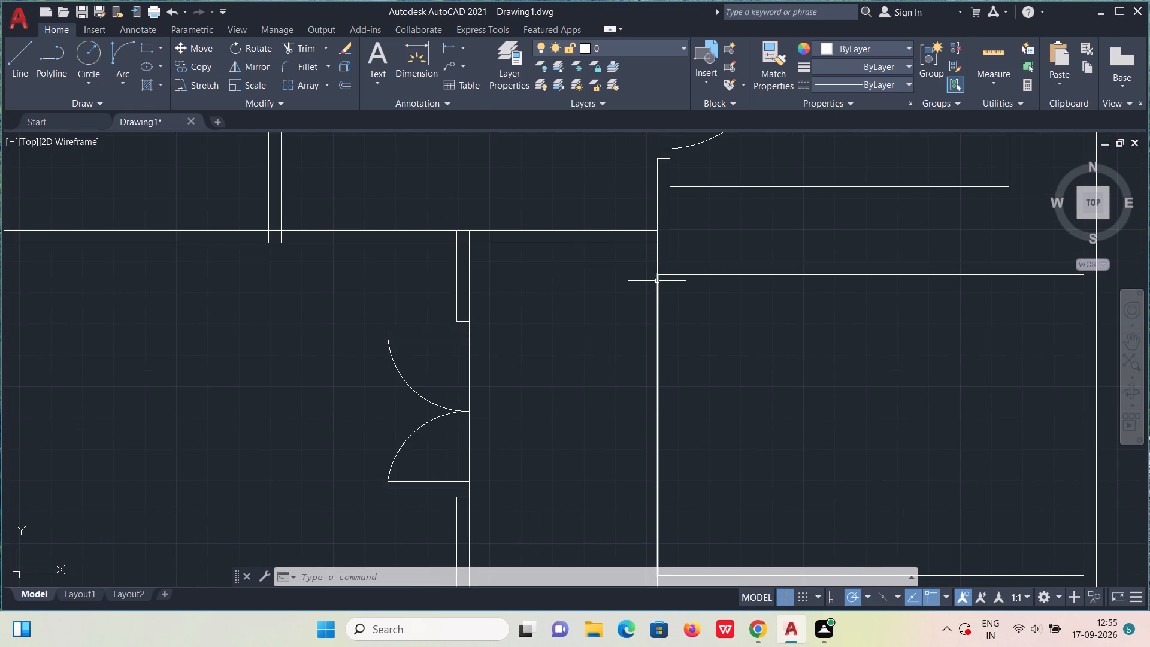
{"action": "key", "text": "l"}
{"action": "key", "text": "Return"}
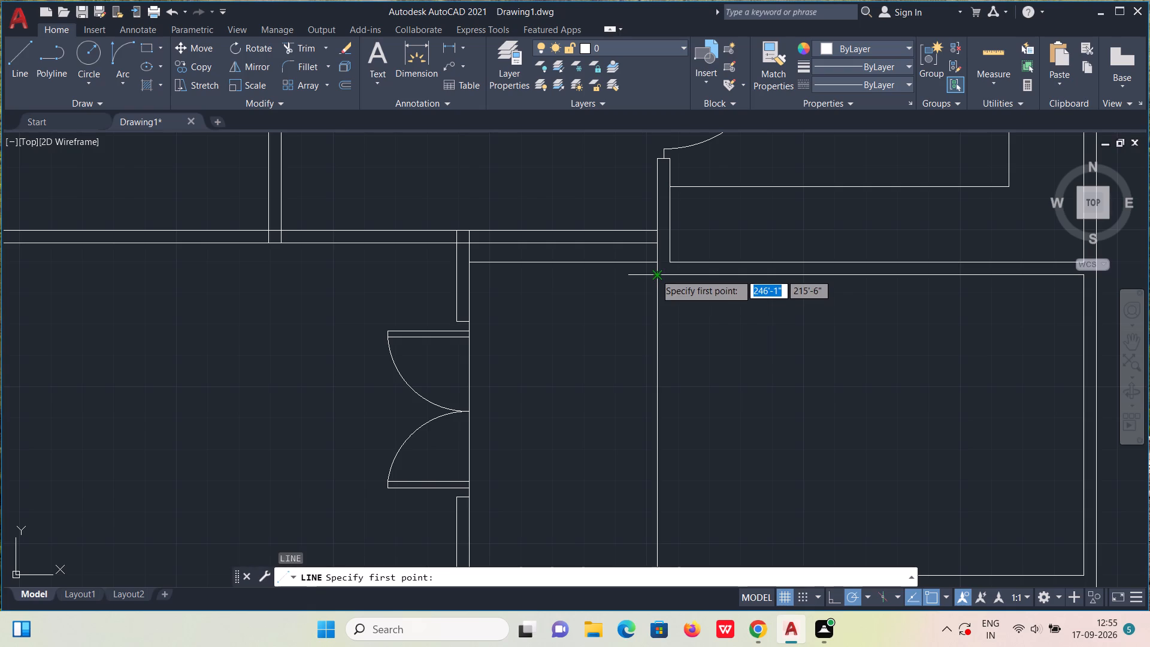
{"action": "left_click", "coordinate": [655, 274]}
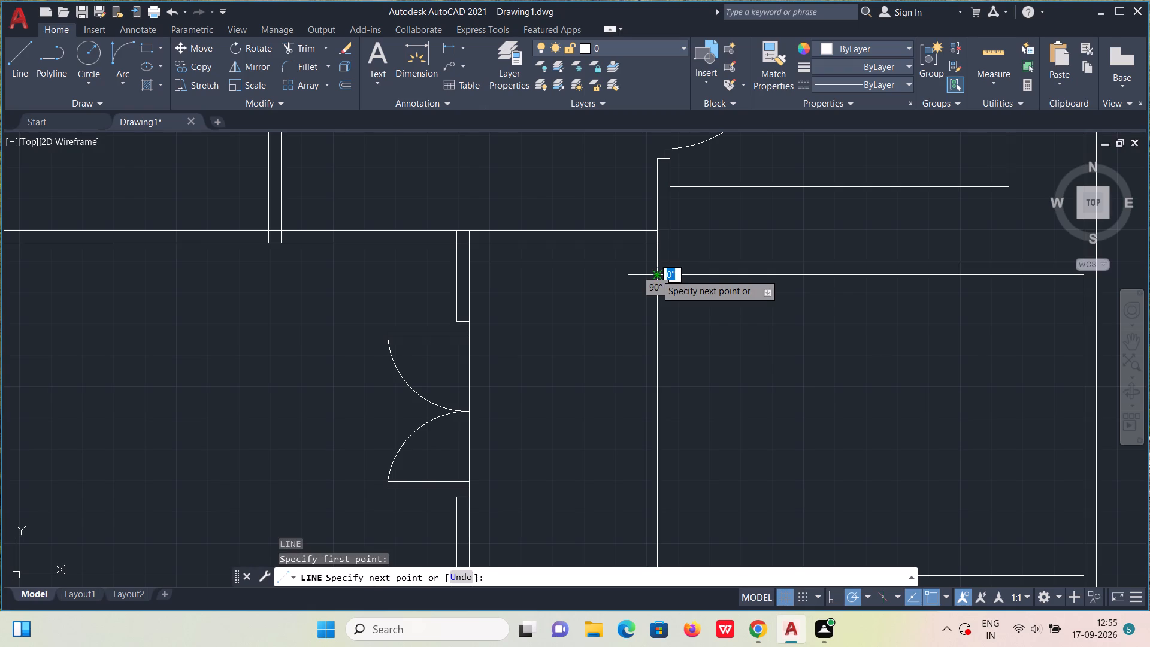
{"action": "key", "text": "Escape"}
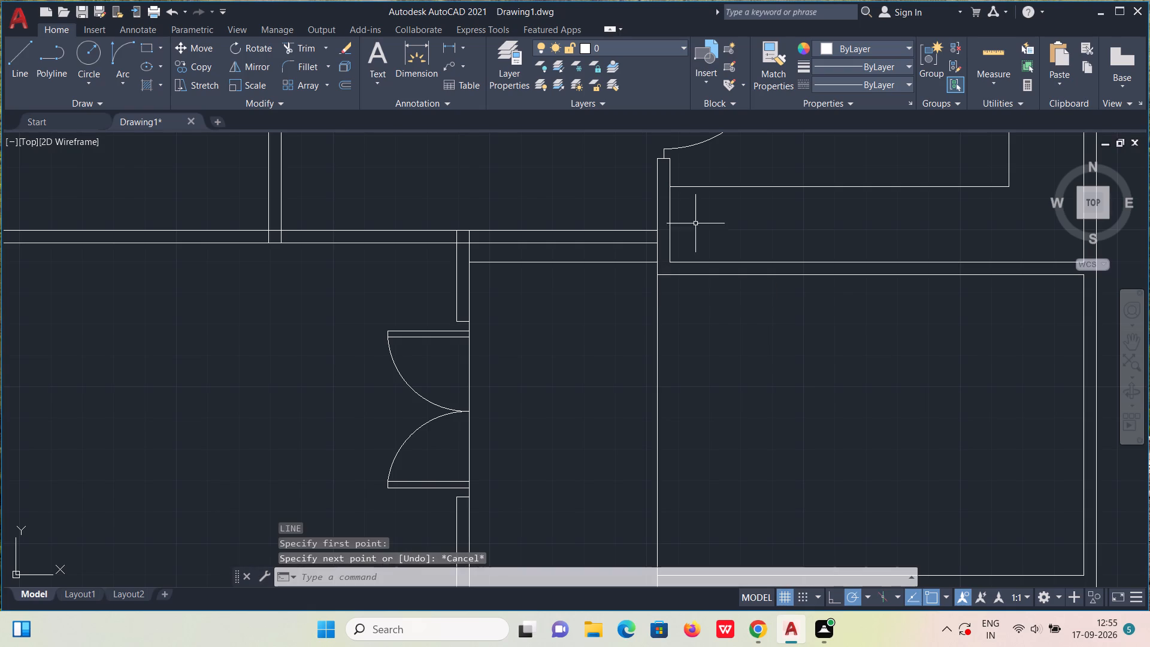
Measure the width and length of the passage between the double door and the east room.
{"action": "left_click", "coordinate": [988, 48]}
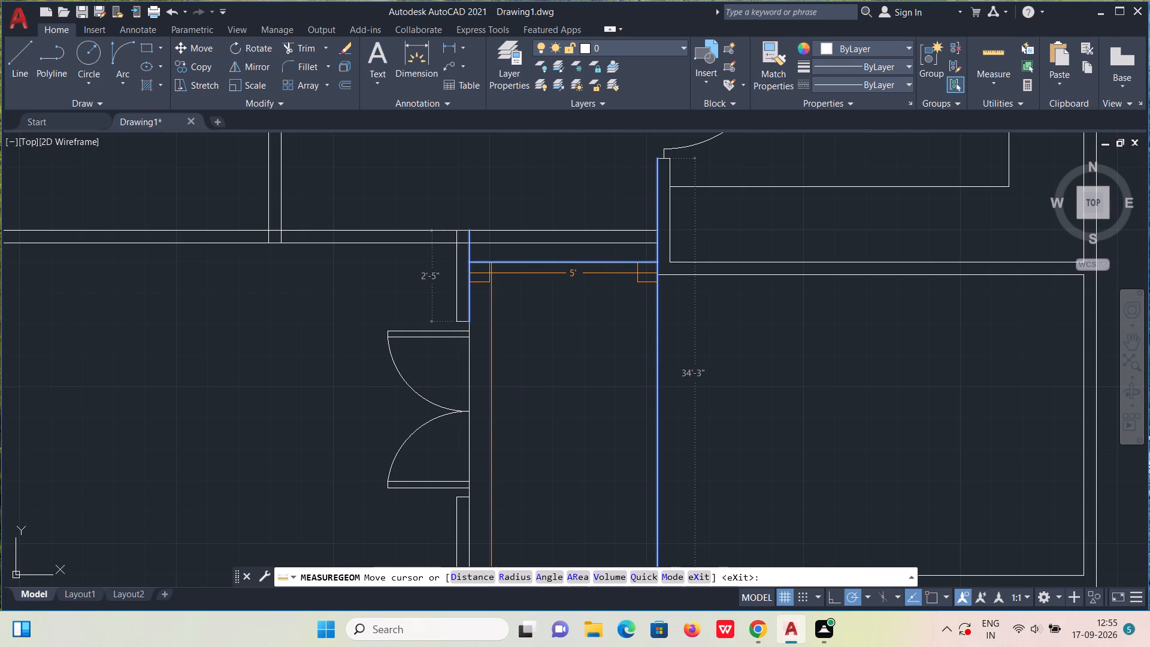
{"action": "scroll", "coordinate": [491, 273], "scroll_direction": "down", "scroll_amount": 2}
{"action": "scroll", "coordinate": [491, 273], "scroll_direction": "up", "scroll_amount": 1}
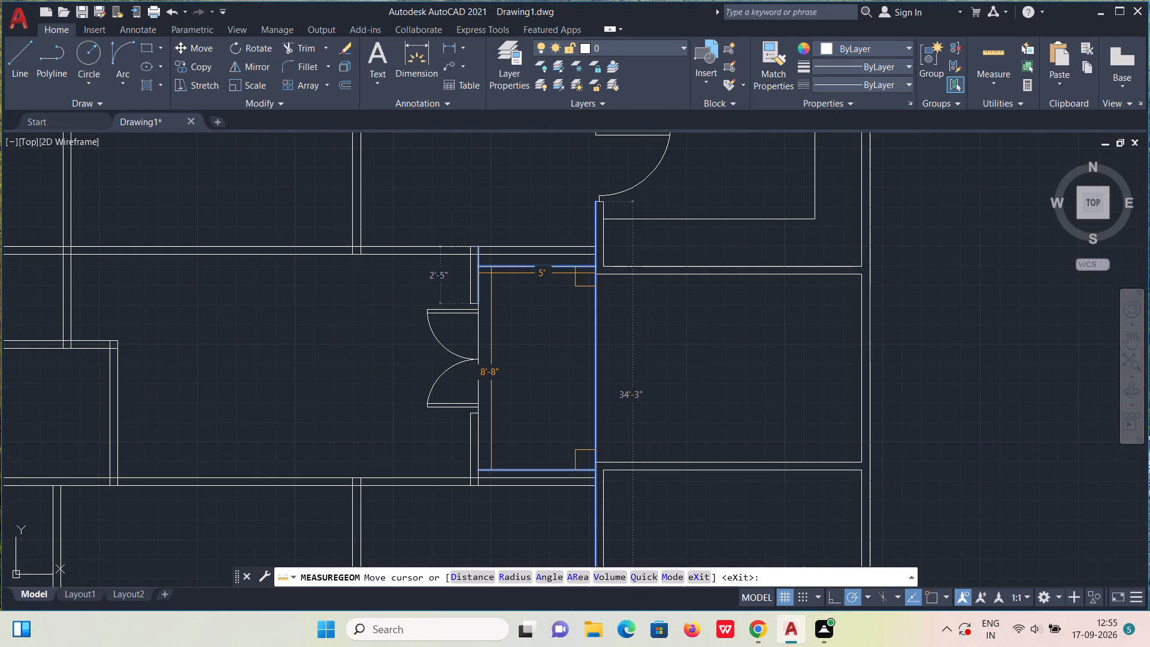
{"action": "key", "text": "Escape"}
Draw a 2' line west from the east room's upper wall corner into the passage, closing it up to the passage's upper wall line.
{"action": "scroll", "coordinate": [569, 275], "scroll_direction": "up", "scroll_amount": 1}
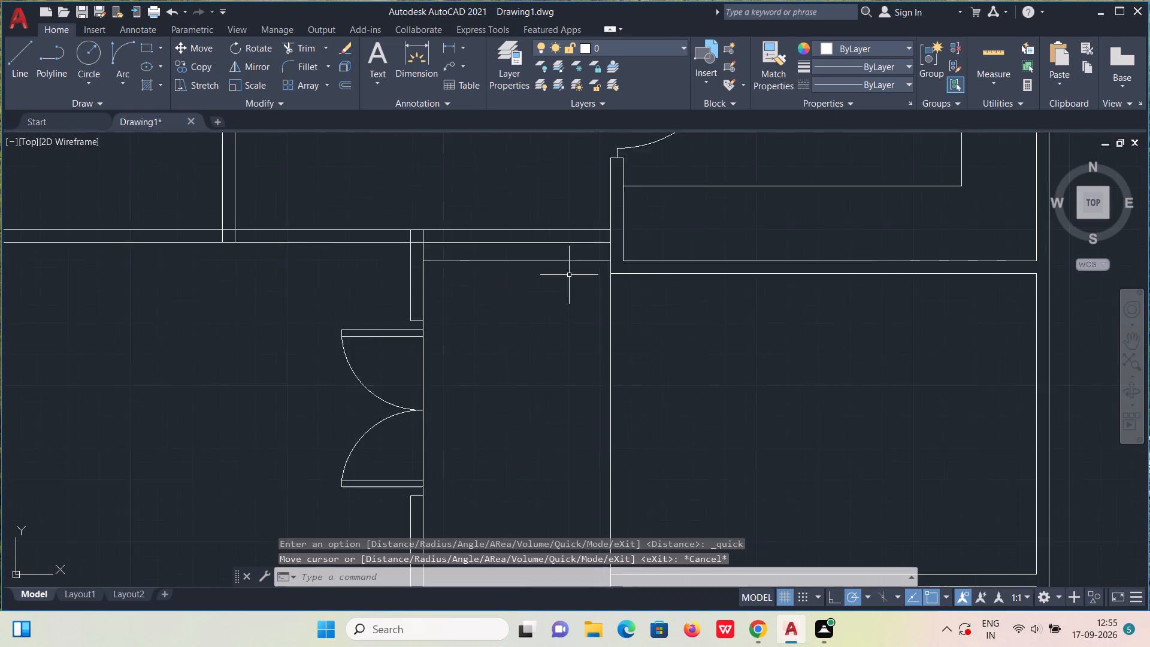
{"action": "scroll", "coordinate": [569, 275], "scroll_direction": "up", "scroll_amount": 1}
{"action": "key", "text": "l"}
{"action": "key", "text": "Return"}
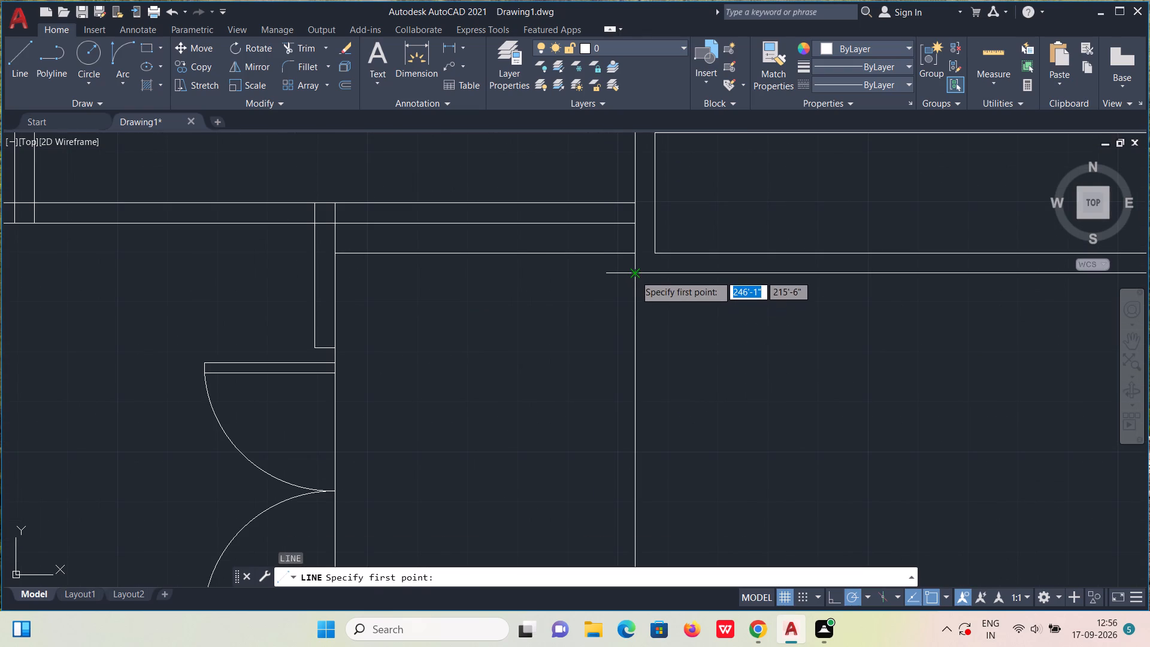
{"action": "left_click", "coordinate": [635, 275]}
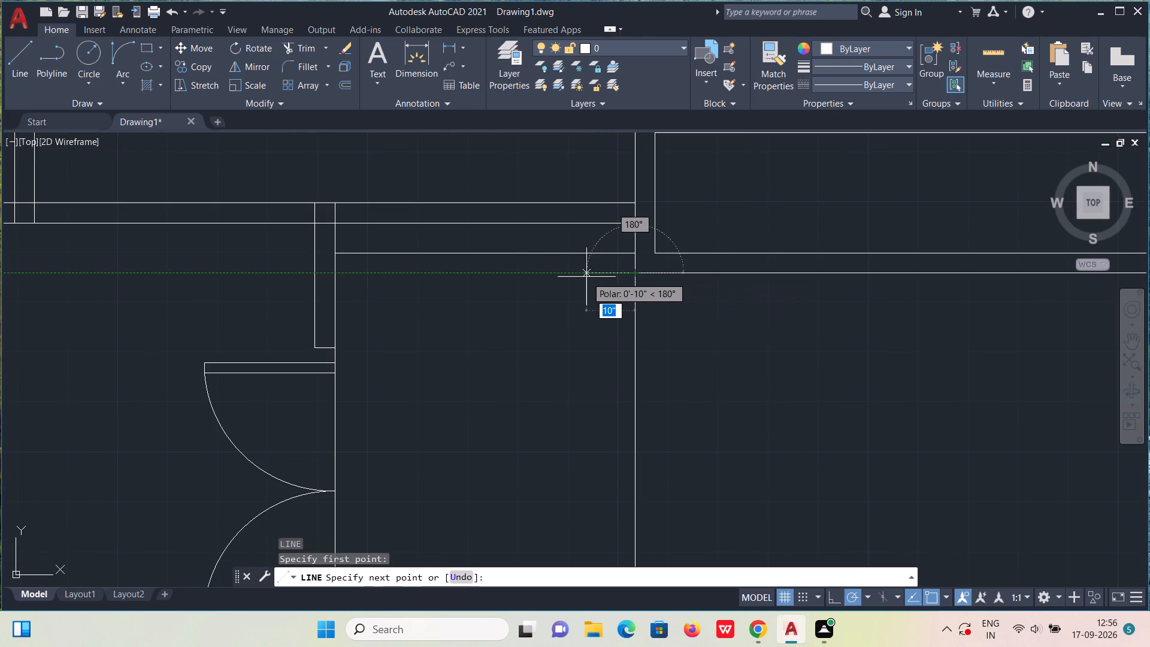
{"action": "type", "text": "2'"}
{"action": "key", "text": "Return"}
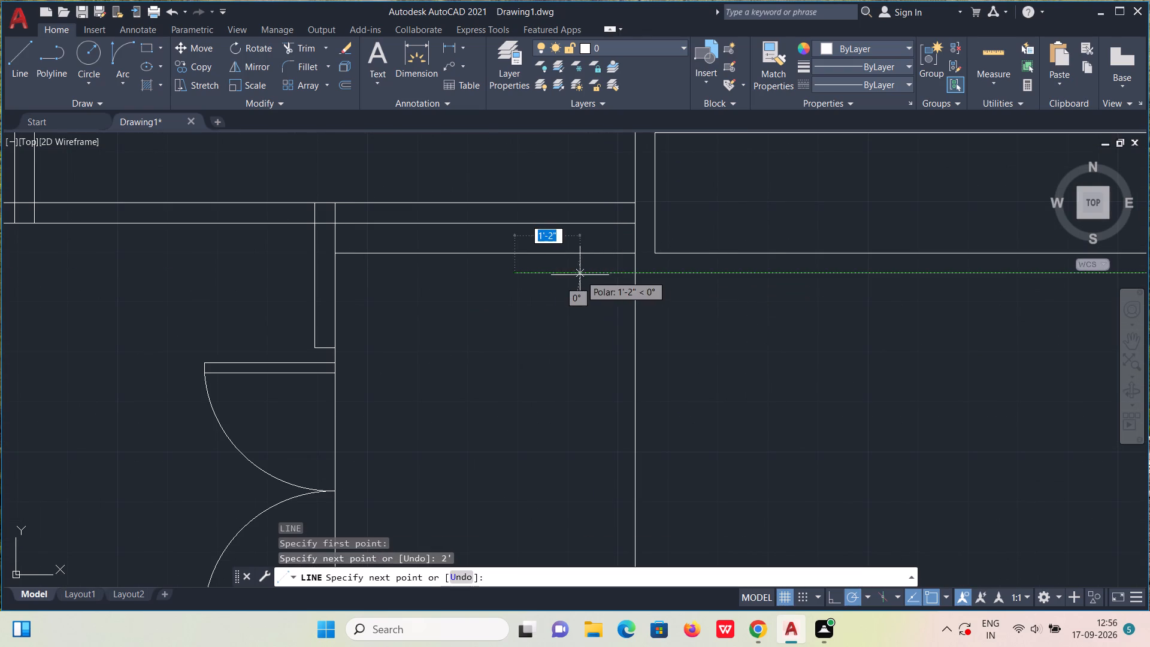
{"action": "left_click", "coordinate": [511, 253]}
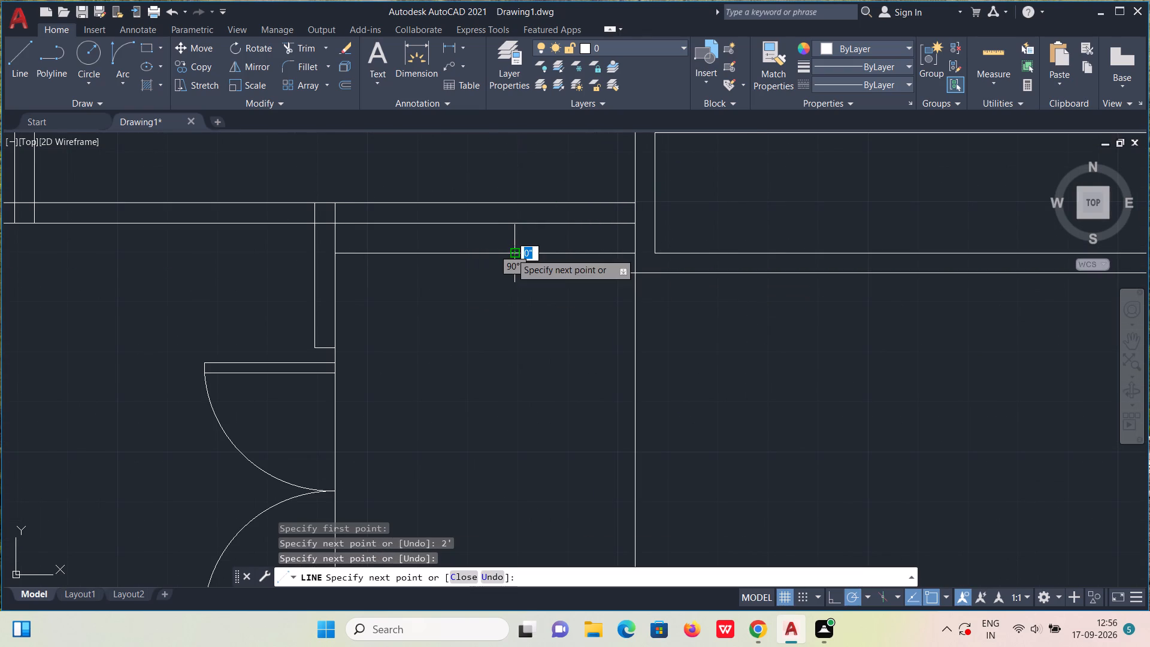
{"action": "key", "text": "Escape"}
Draw a 2' line west from the east room's lower wall corner into the passage, closing it down to the passage's lower wall line.
{"action": "scroll", "coordinate": [550, 373], "scroll_direction": "down", "scroll_amount": 4}
{"action": "middle_click_drag", "start_coordinate": [571, 385], "coordinate": [591, 229]}
{"action": "scroll", "coordinate": [592, 298], "scroll_direction": "up", "scroll_amount": 2}
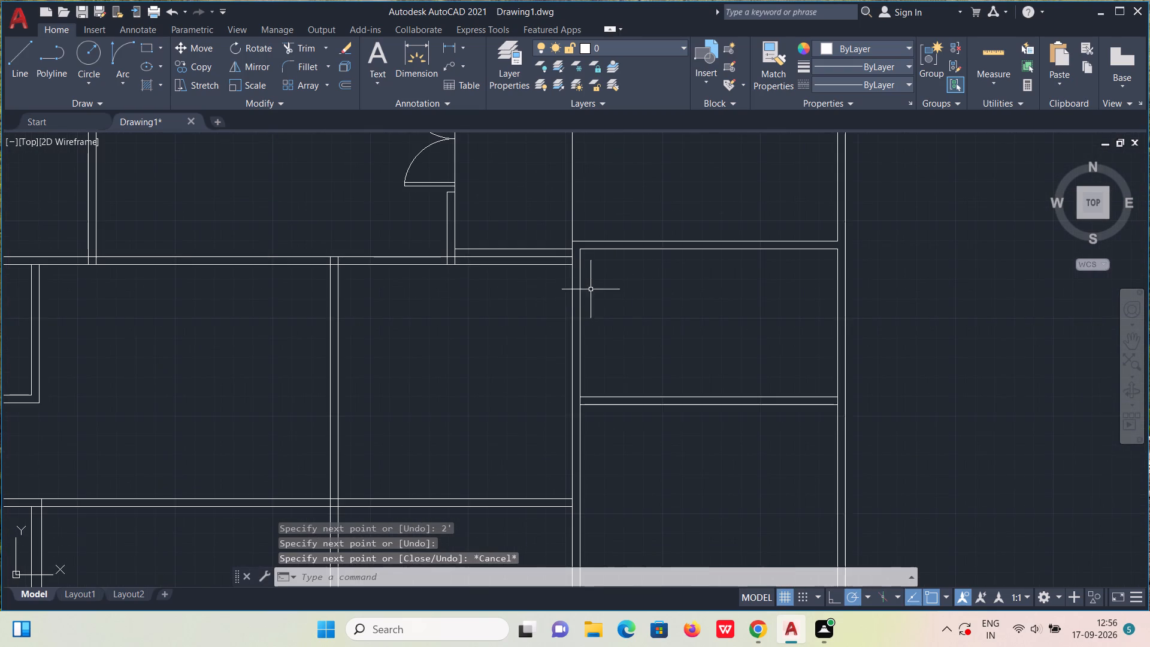
{"action": "scroll", "coordinate": [586, 276], "scroll_direction": "up", "scroll_amount": 1}
{"action": "middle_click_drag", "start_coordinate": [584, 265], "coordinate": [614, 435]}
{"action": "scroll", "coordinate": [603, 401], "scroll_direction": "up", "scroll_amount": 2}
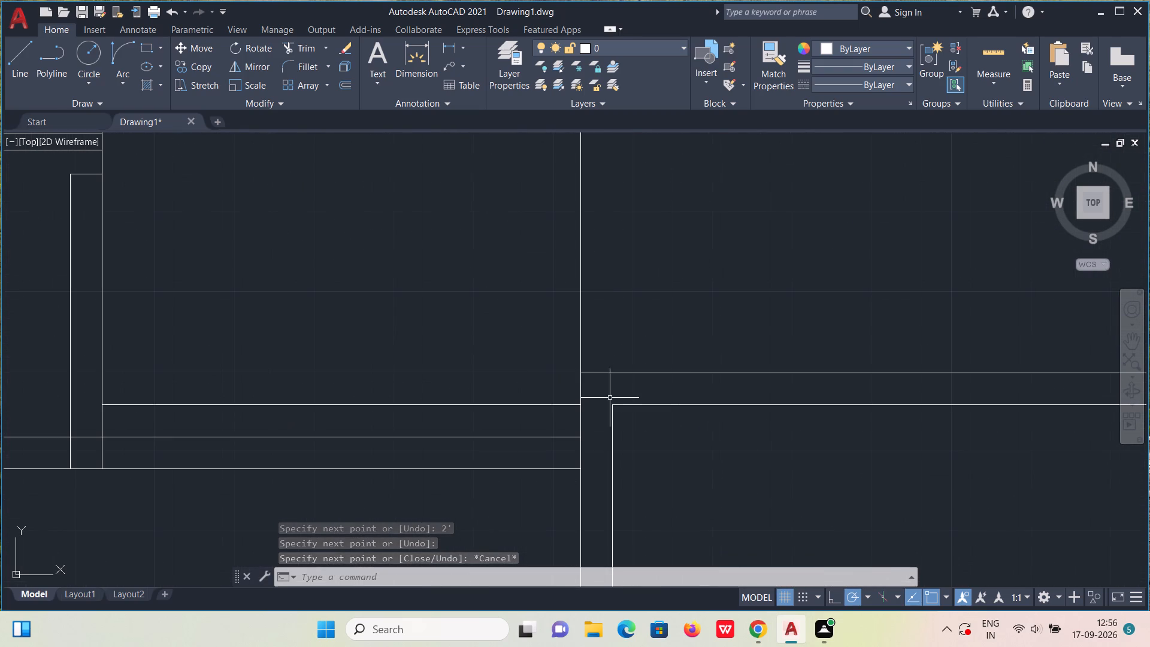
{"action": "key", "text": "l"}
{"action": "key", "text": "Return"}
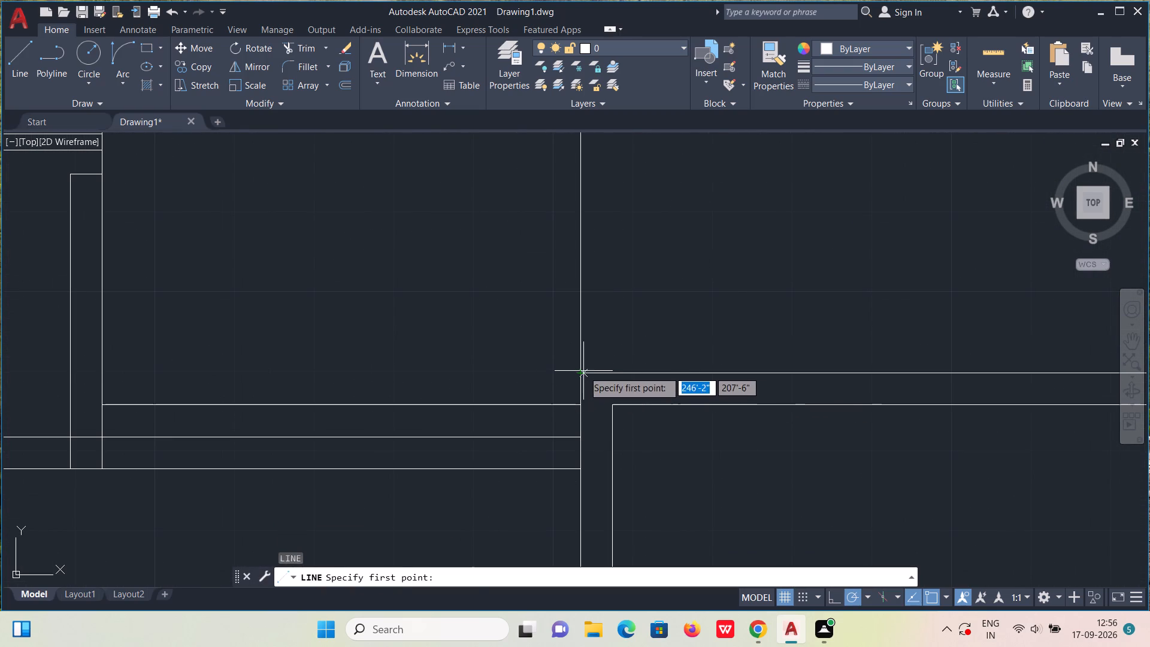
{"action": "left_click", "coordinate": [583, 371]}
{"action": "type", "text": "2'"}
{"action": "key", "text": "Return"}
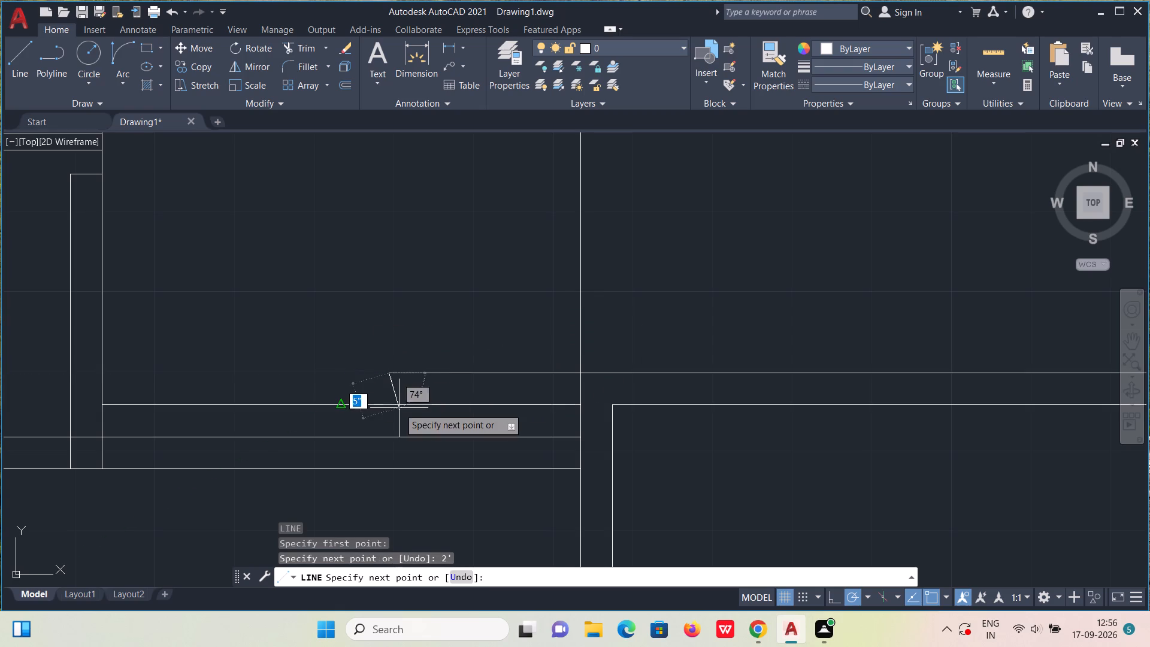
{"action": "left_click", "coordinate": [394, 410]}
{"action": "key", "text": "Escape"}
Trim the wall lines crossing the passage's upper and lower ends, between the double-door wall and the new 2' wall stubs.
{"action": "scroll", "coordinate": [402, 385], "scroll_direction": "down", "scroll_amount": 4}
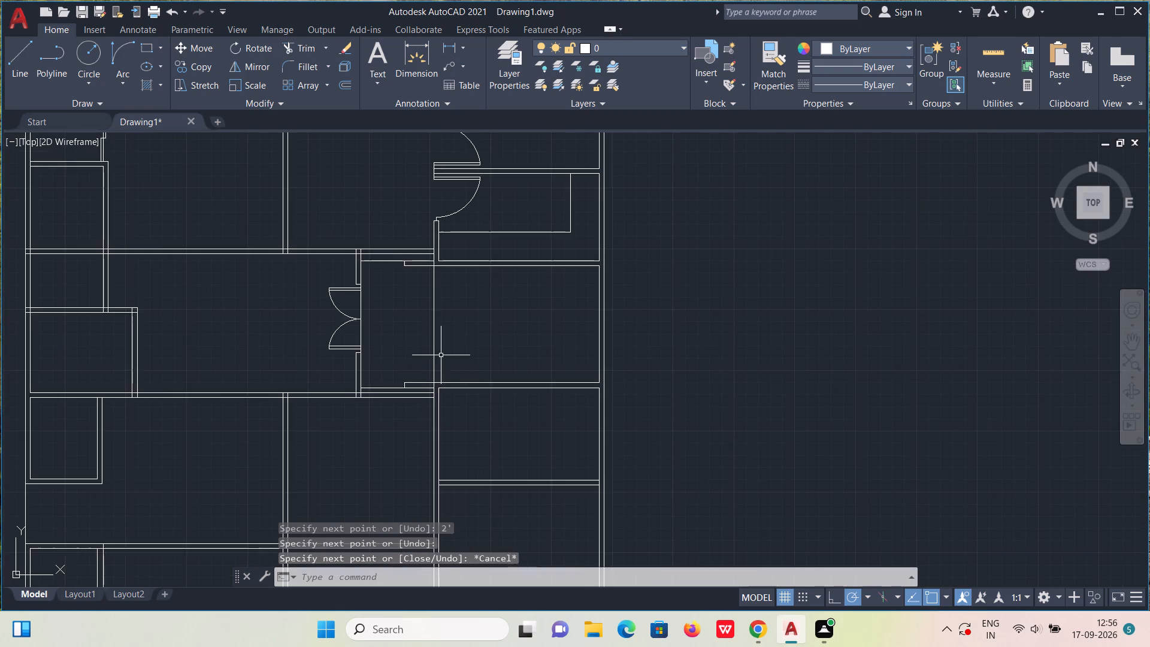
{"action": "middle_click_drag", "start_coordinate": [441, 355], "coordinate": [628, 537]}
{"action": "scroll", "coordinate": [582, 439], "scroll_direction": "up", "scroll_amount": 2}
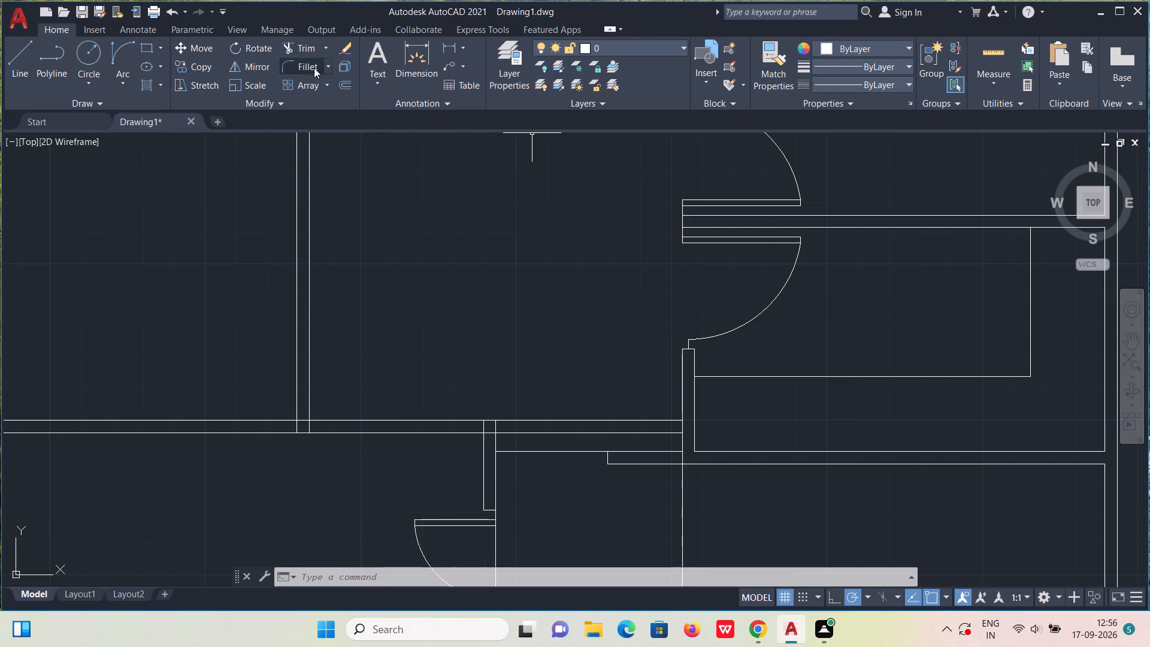
{"action": "left_click", "coordinate": [298, 50]}
{"action": "left_click_drag", "start_coordinate": [553, 474], "coordinate": [576, 400]}
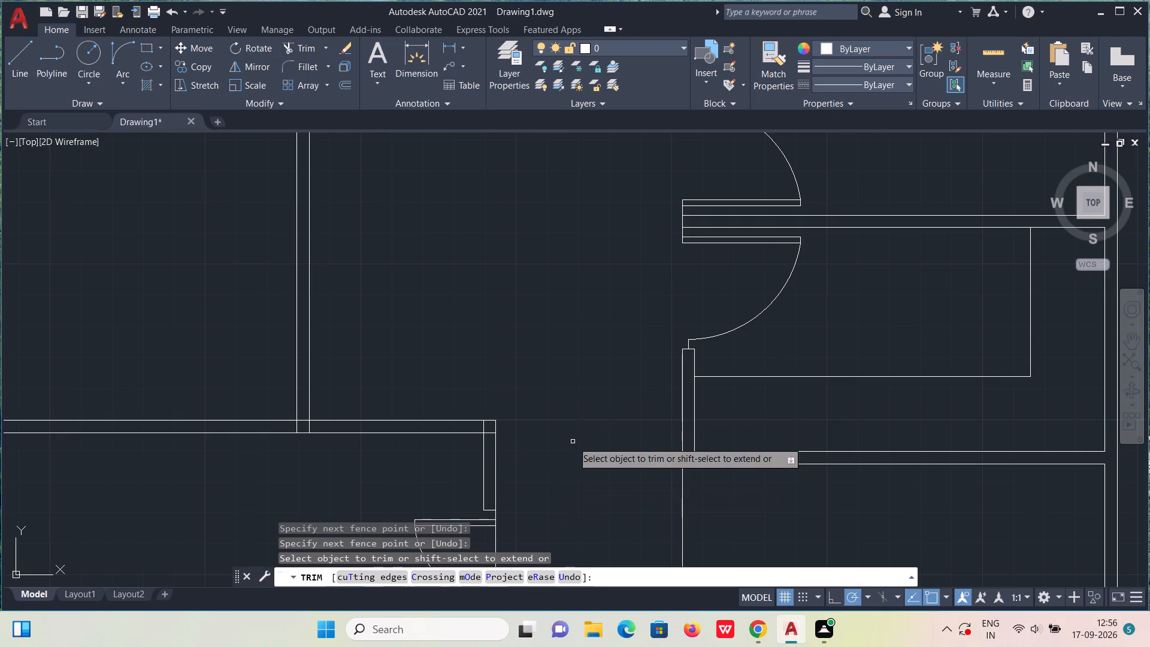
{"action": "middle_click_drag", "start_coordinate": [569, 477], "coordinate": [565, 201]}
{"action": "scroll", "coordinate": [613, 398], "scroll_direction": "down", "scroll_amount": 1}
{"action": "middle_click_drag", "start_coordinate": [616, 303], "coordinate": [622, 238]}
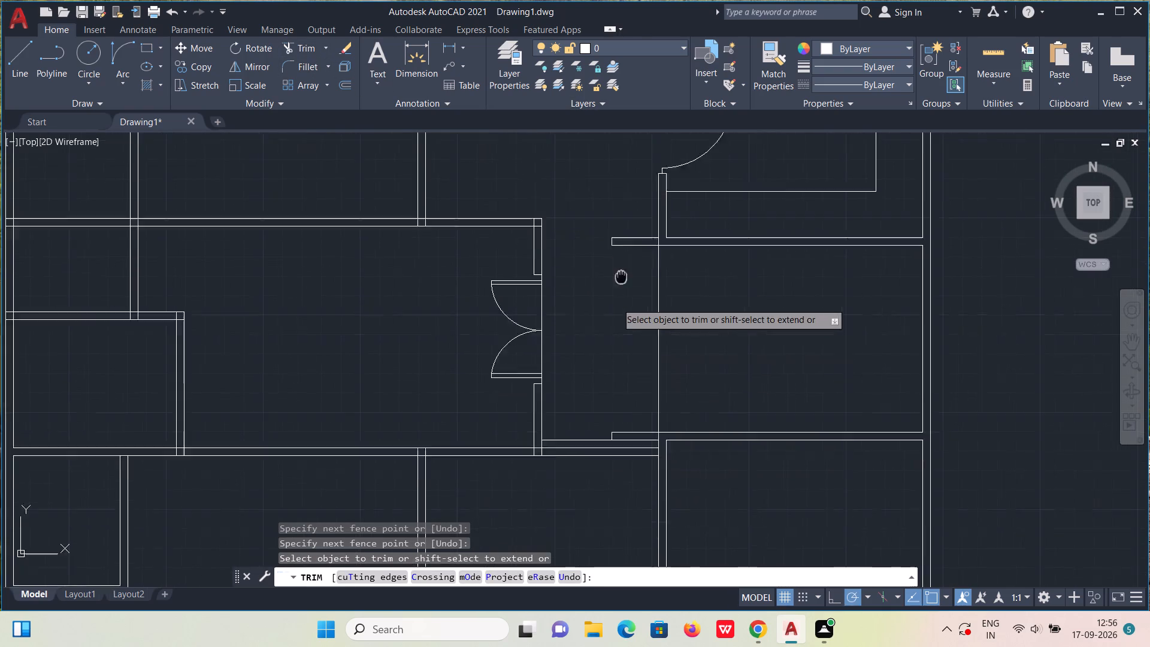
{"action": "left_click_drag", "start_coordinate": [571, 386], "coordinate": [574, 433]}
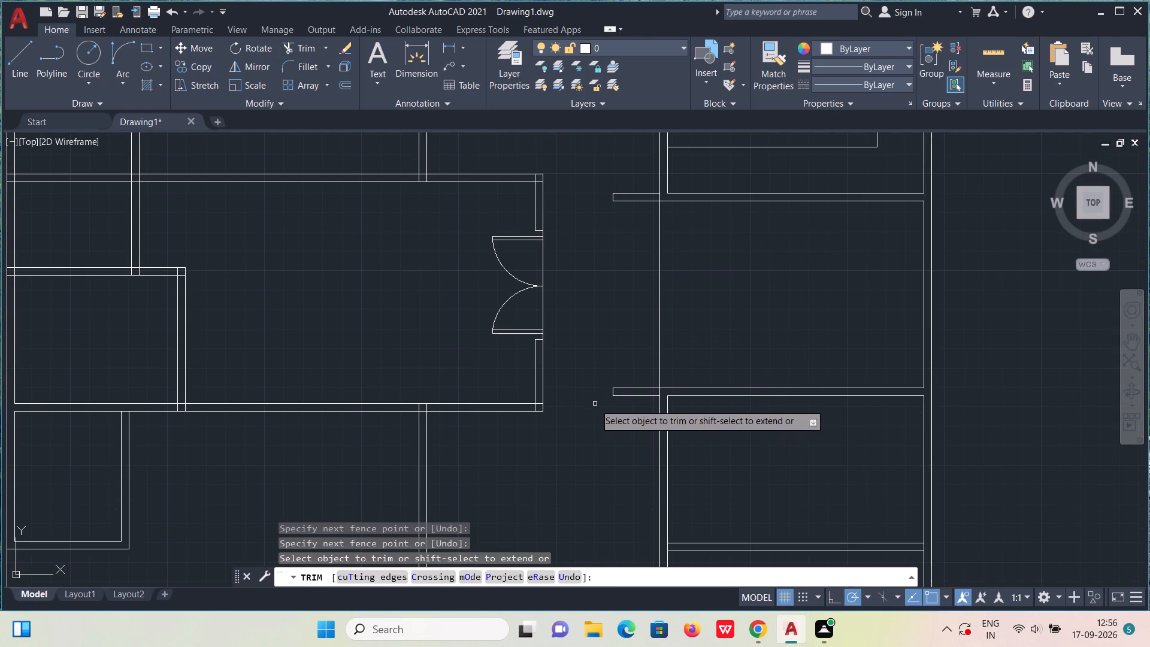
Trim the overlapping line ends inside the lower and upper wall corners beside the double door.
{"action": "middle_click_drag", "start_coordinate": [574, 294], "coordinate": [550, 374]}
{"action": "scroll", "coordinate": [517, 470], "scroll_direction": "up", "scroll_amount": 1}
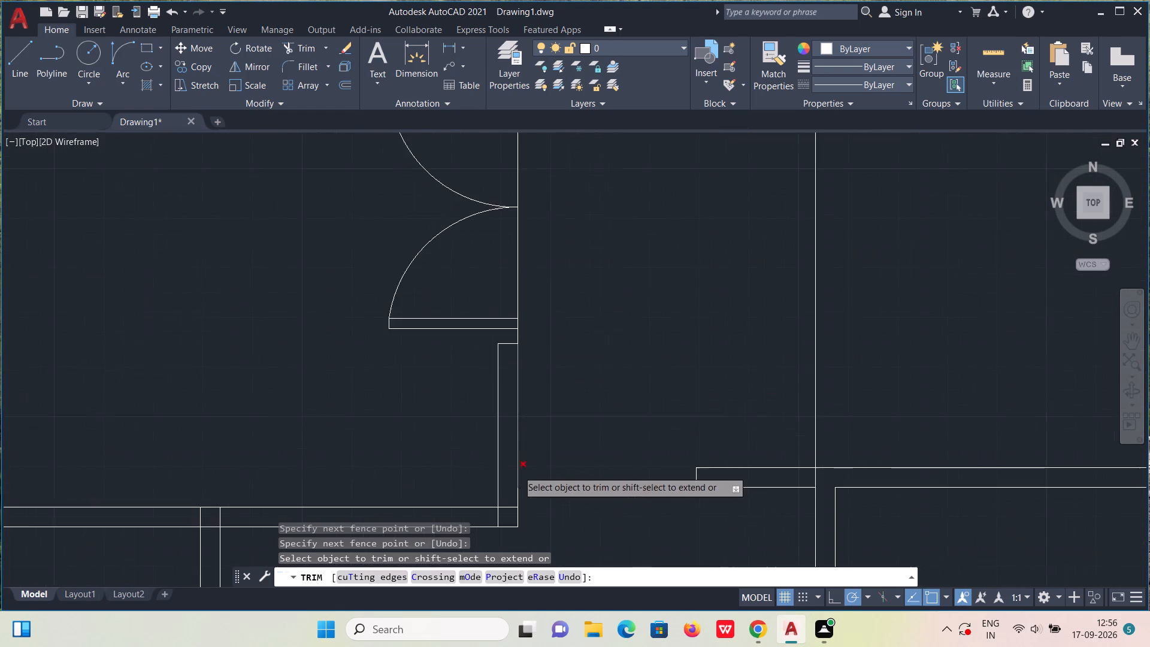
{"action": "scroll", "coordinate": [517, 470], "scroll_direction": "up", "scroll_amount": 3}
{"action": "middle_click_drag", "start_coordinate": [508, 513], "coordinate": [528, 335]}
{"action": "left_click_drag", "start_coordinate": [541, 337], "coordinate": [531, 371]}
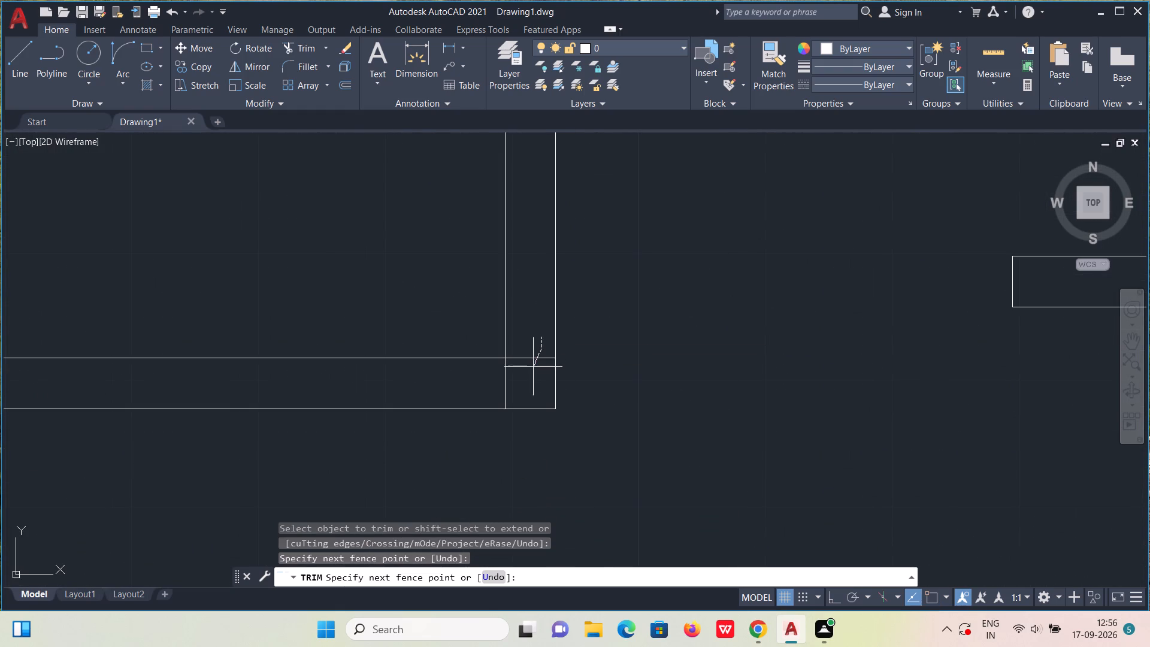
{"action": "left_click_drag", "start_coordinate": [531, 371], "coordinate": [488, 384]}
{"action": "scroll", "coordinate": [495, 361], "scroll_direction": "down", "scroll_amount": 3}
{"action": "middle_click_drag", "start_coordinate": [543, 287], "coordinate": [593, 549]}
{"action": "scroll", "coordinate": [494, 302], "scroll_direction": "up", "scroll_amount": 1}
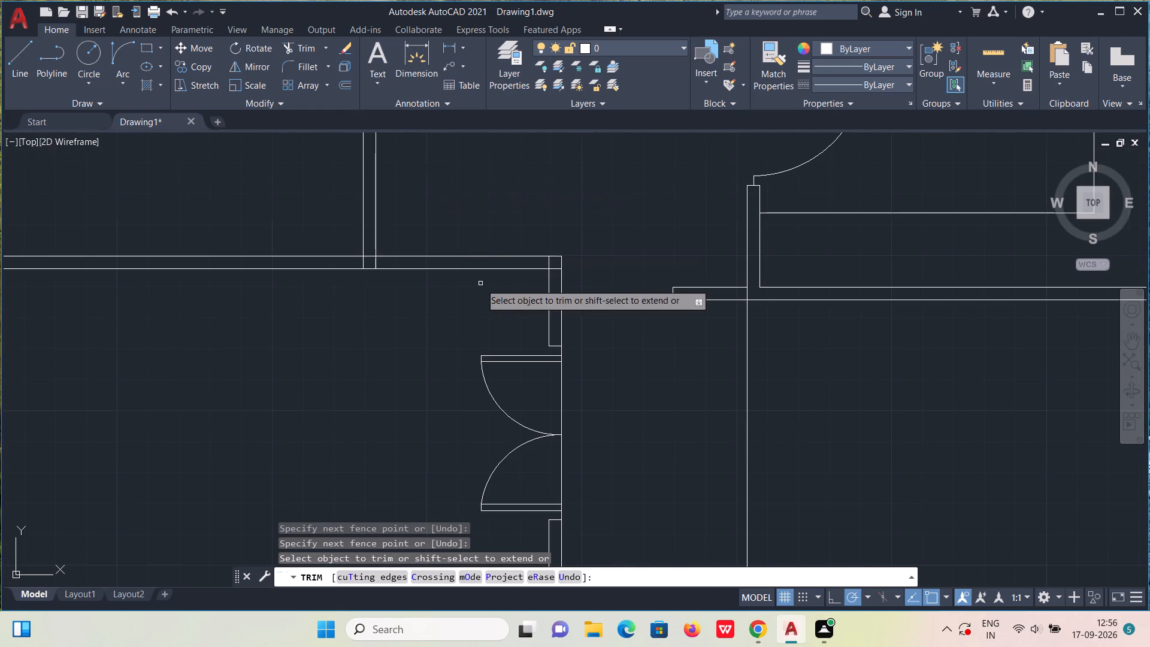
{"action": "scroll", "coordinate": [480, 283], "scroll_direction": "up", "scroll_amount": 2}
{"action": "middle_click_drag", "start_coordinate": [653, 244], "coordinate": [507, 362]}
{"action": "left_click_drag", "start_coordinate": [513, 249], "coordinate": [526, 260]}
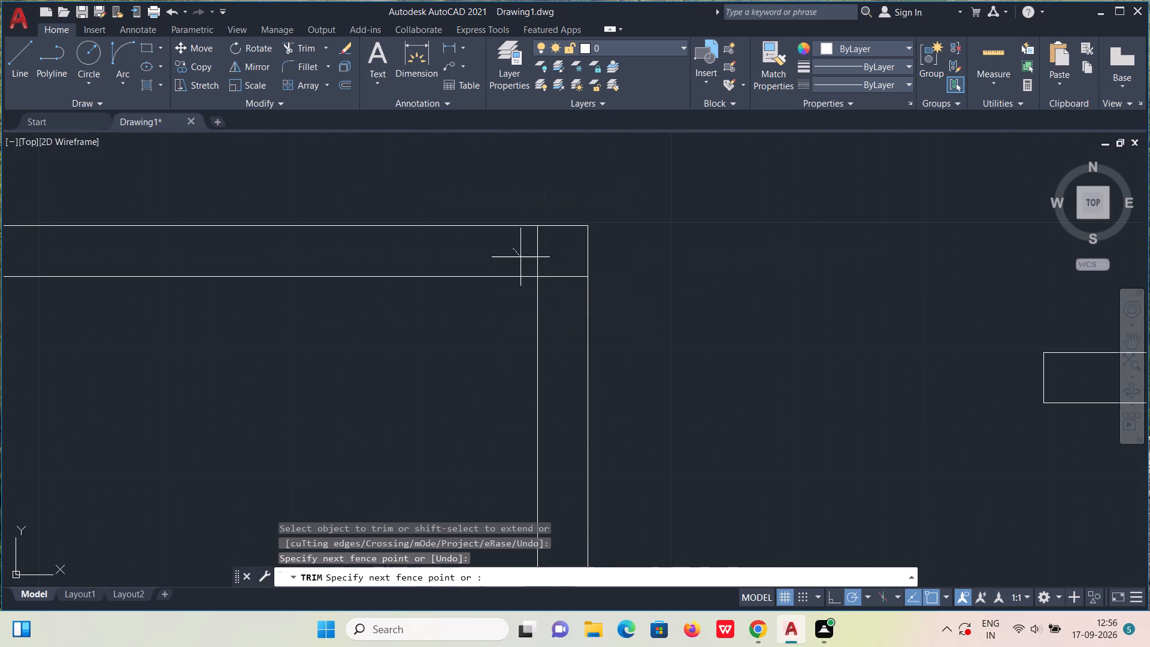
{"action": "left_click_drag", "start_coordinate": [526, 260], "coordinate": [561, 289]}
Trim the east room's vertical wall line where it crosses the upper and lower 2' wall stubs.
{"action": "scroll", "coordinate": [564, 295], "scroll_direction": "down", "scroll_amount": 3}
{"action": "middle_click_drag", "start_coordinate": [659, 402], "coordinate": [631, 247]}
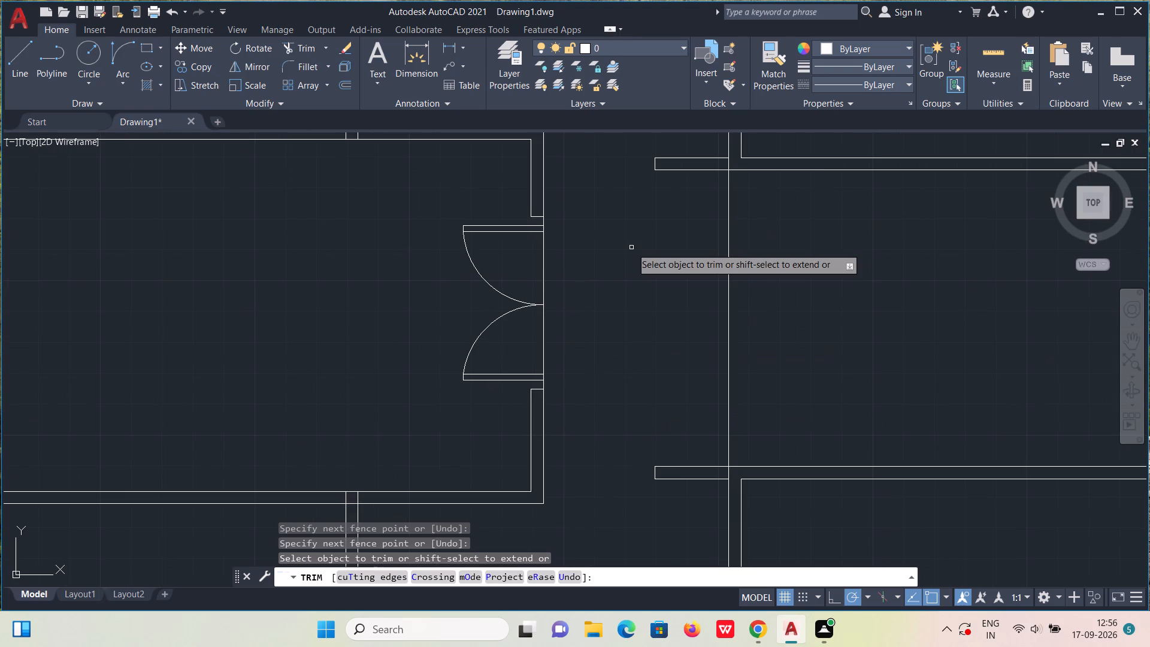
{"action": "middle_click_drag", "start_coordinate": [666, 292], "coordinate": [589, 362]}
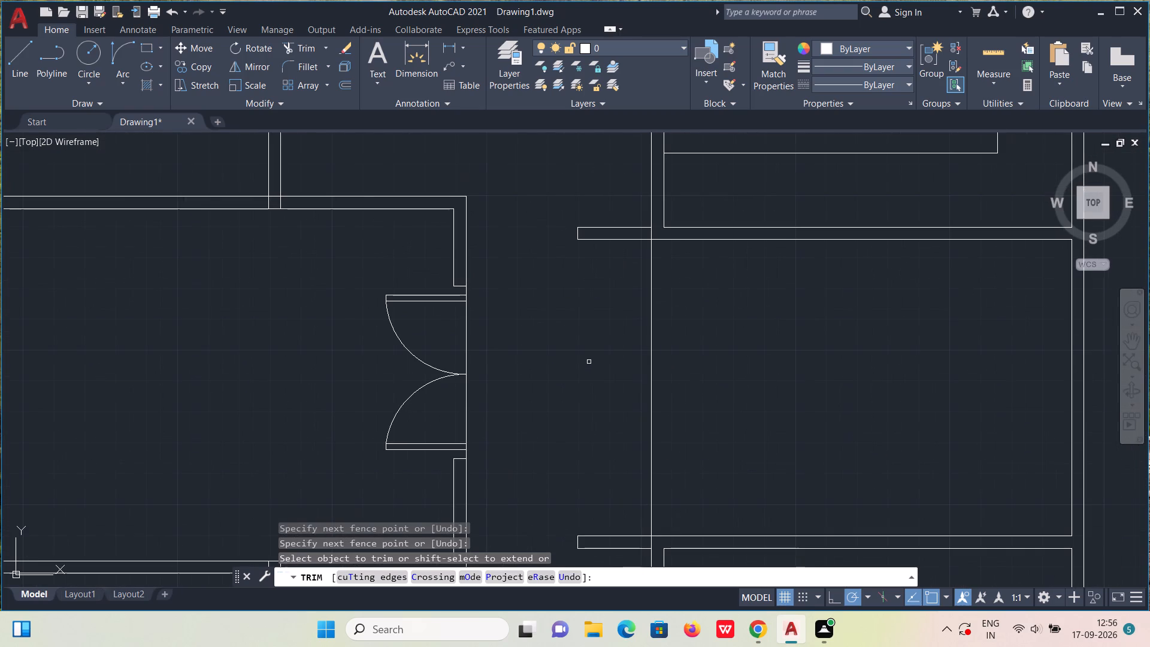
{"action": "scroll", "coordinate": [652, 241], "scroll_direction": "up", "scroll_amount": 1}
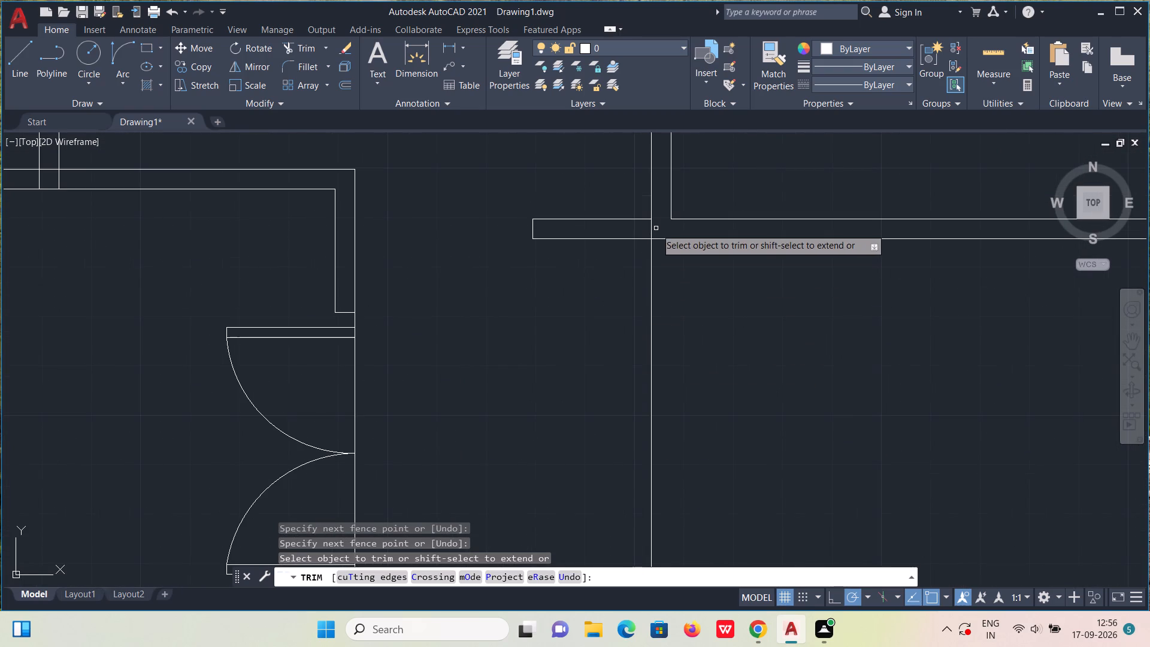
{"action": "left_click", "coordinate": [649, 234]}
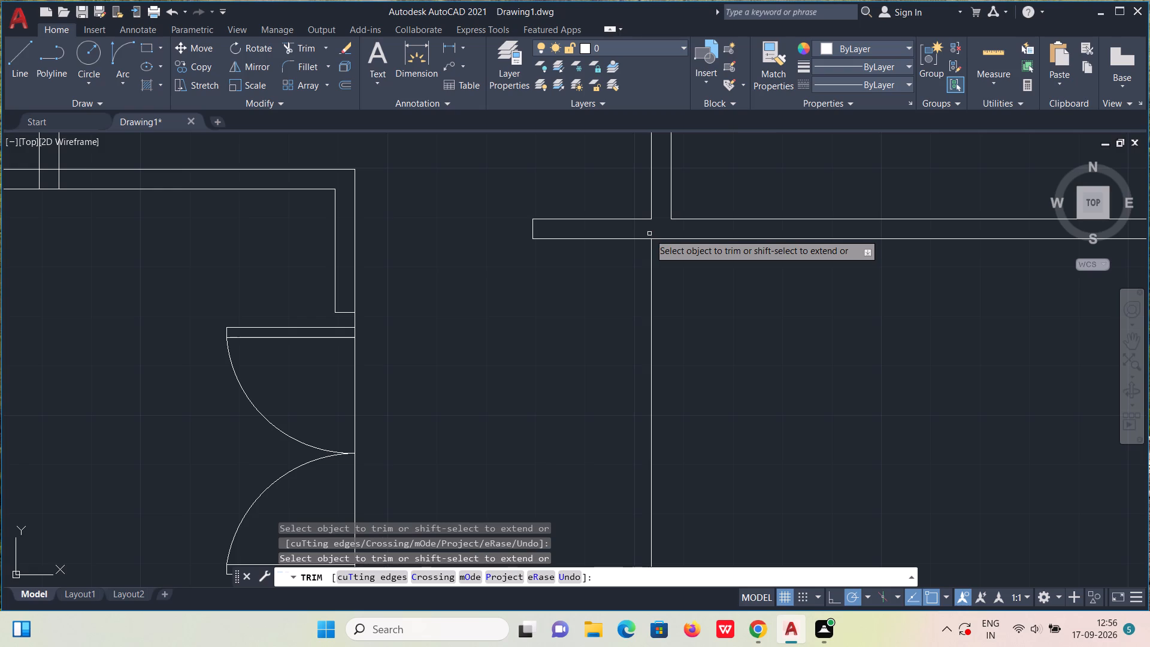
{"action": "scroll", "coordinate": [646, 246], "scroll_direction": "down", "scroll_amount": 3}
{"action": "middle_click_drag", "start_coordinate": [631, 401], "coordinate": [632, 246]}
{"action": "scroll", "coordinate": [652, 224], "scroll_direction": "up", "scroll_amount": 1}
{"action": "middle_click_drag", "start_coordinate": [649, 279], "coordinate": [649, 428]}
{"action": "scroll", "coordinate": [647, 404], "scroll_direction": "up", "scroll_amount": 4}
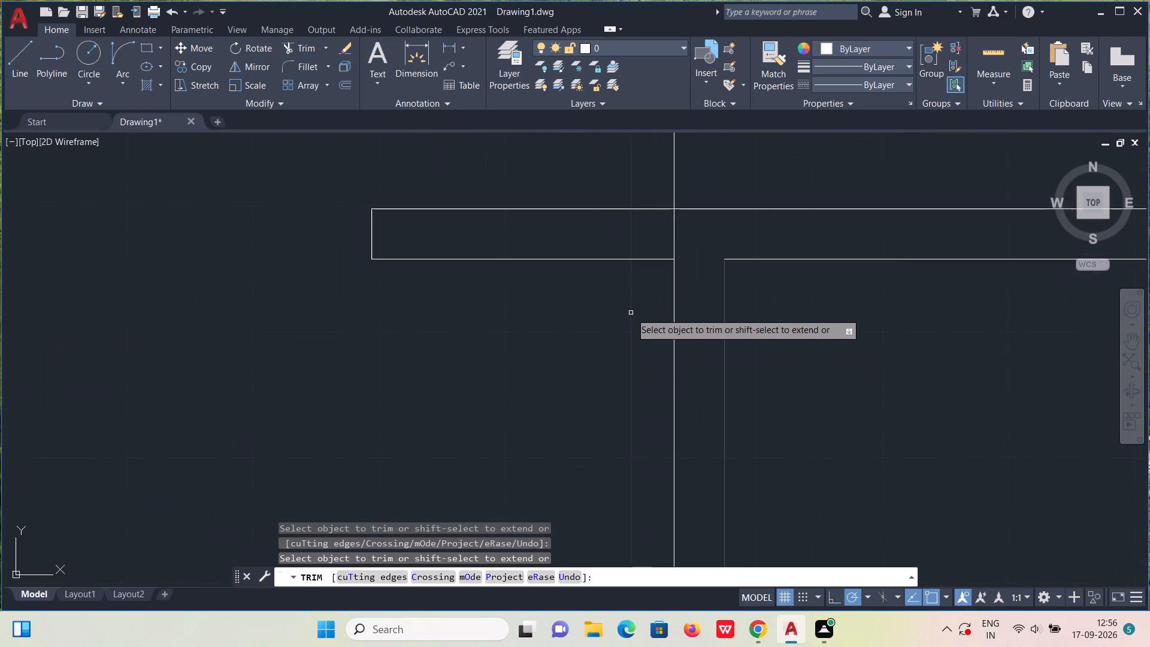
{"action": "left_click", "coordinate": [676, 243]}
{"action": "key", "text": "Escape"}
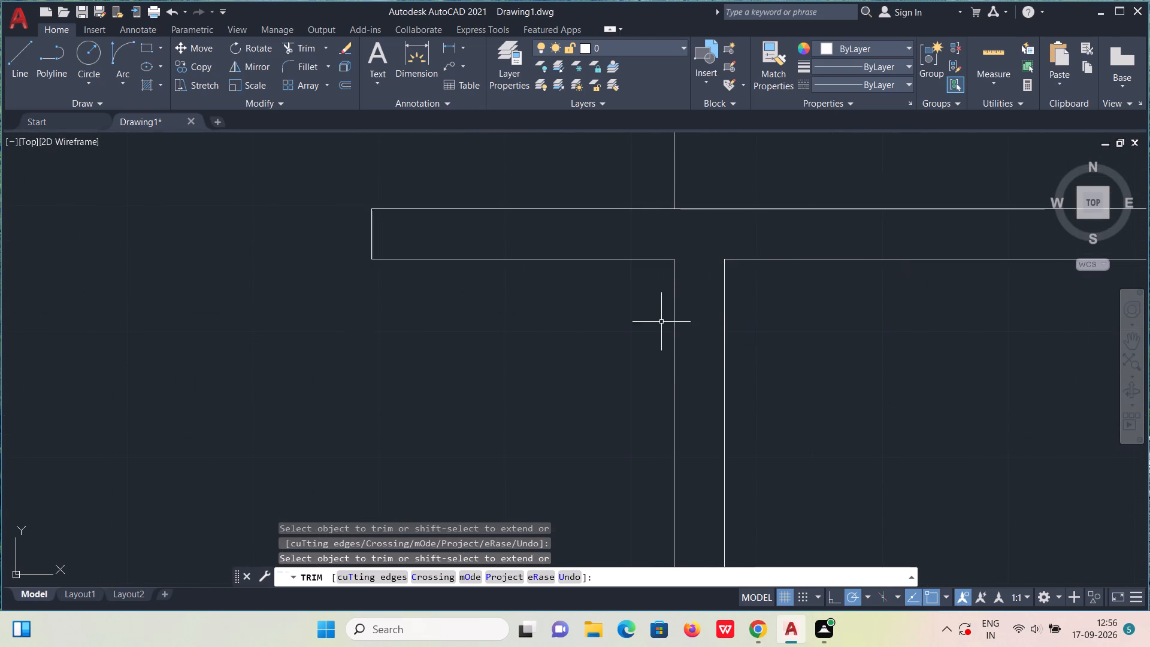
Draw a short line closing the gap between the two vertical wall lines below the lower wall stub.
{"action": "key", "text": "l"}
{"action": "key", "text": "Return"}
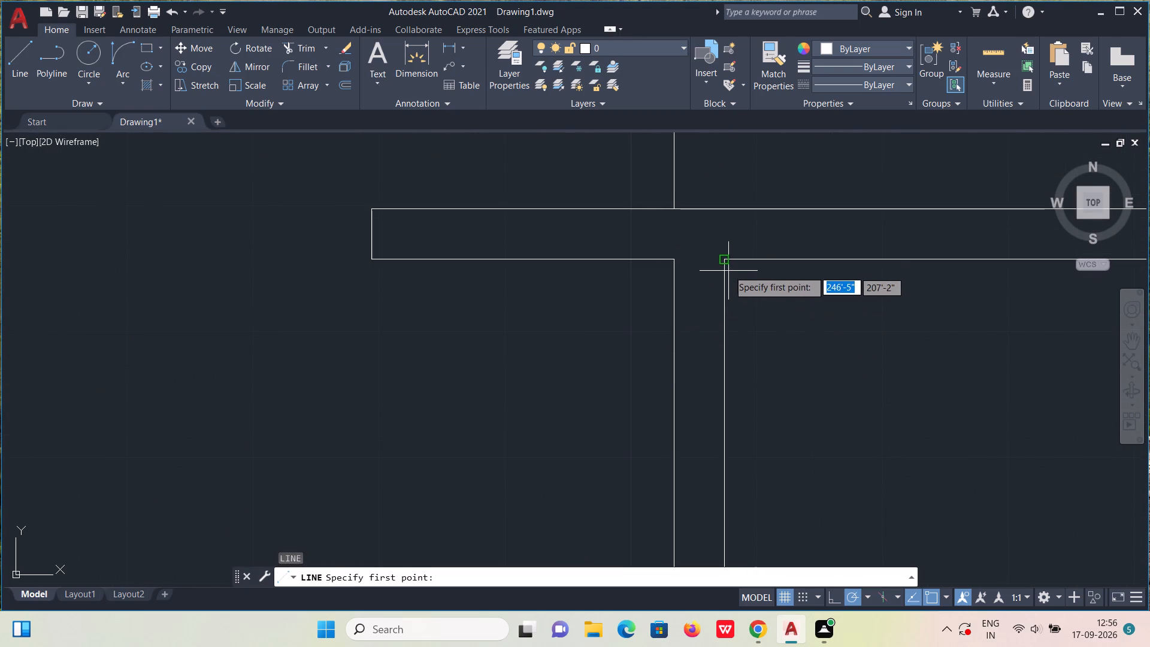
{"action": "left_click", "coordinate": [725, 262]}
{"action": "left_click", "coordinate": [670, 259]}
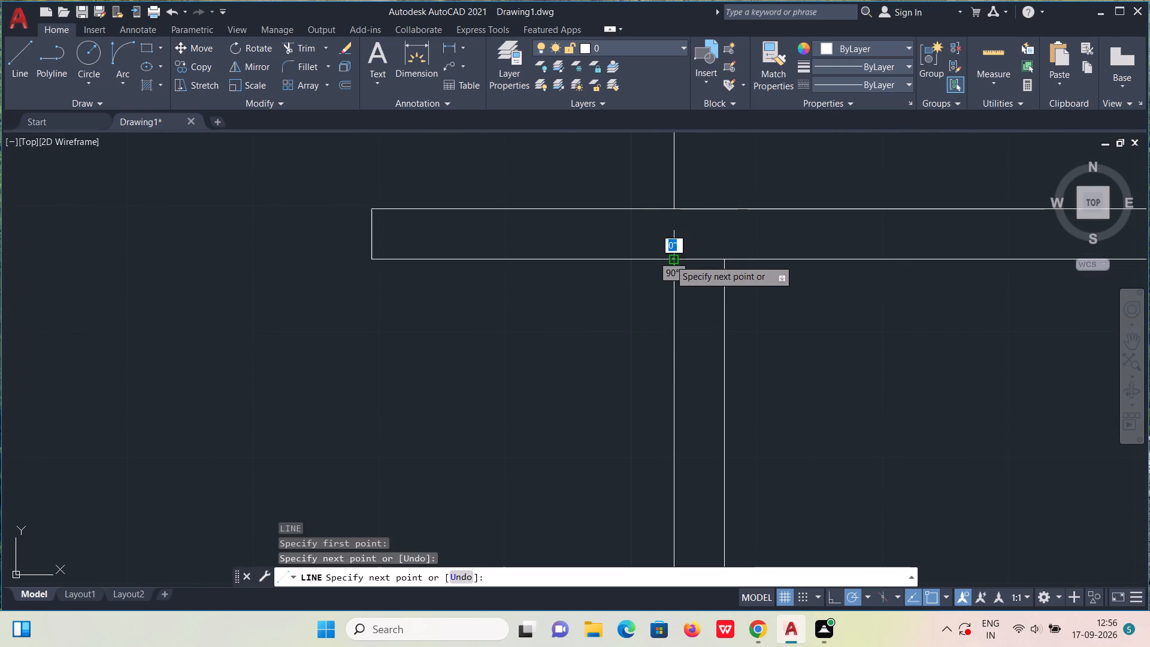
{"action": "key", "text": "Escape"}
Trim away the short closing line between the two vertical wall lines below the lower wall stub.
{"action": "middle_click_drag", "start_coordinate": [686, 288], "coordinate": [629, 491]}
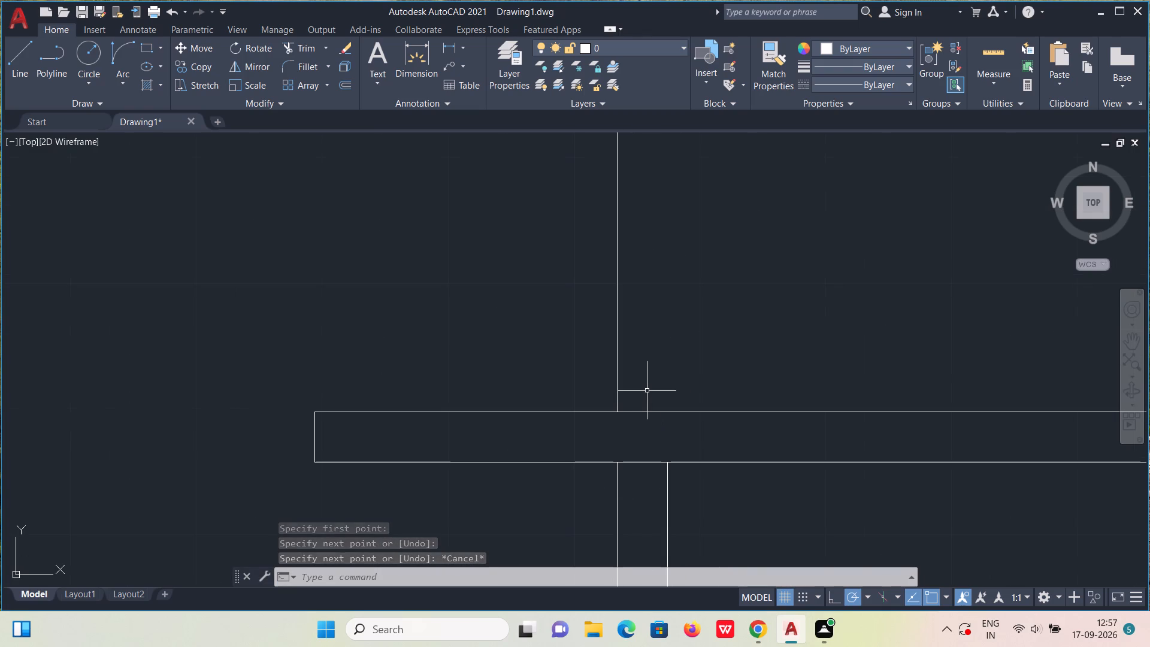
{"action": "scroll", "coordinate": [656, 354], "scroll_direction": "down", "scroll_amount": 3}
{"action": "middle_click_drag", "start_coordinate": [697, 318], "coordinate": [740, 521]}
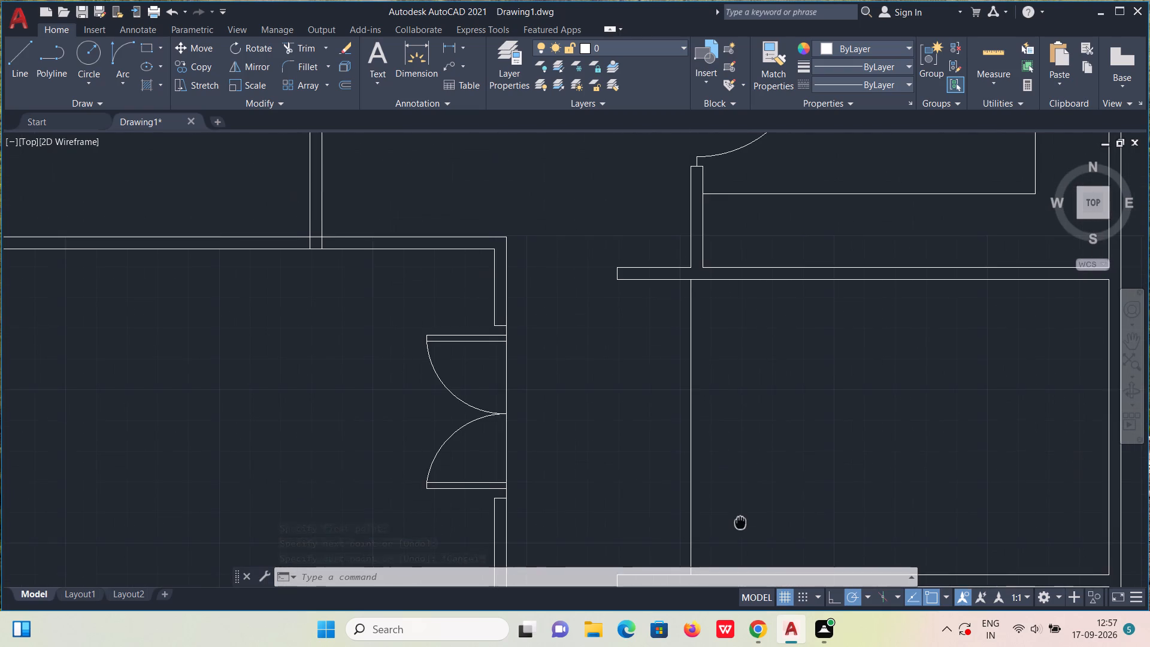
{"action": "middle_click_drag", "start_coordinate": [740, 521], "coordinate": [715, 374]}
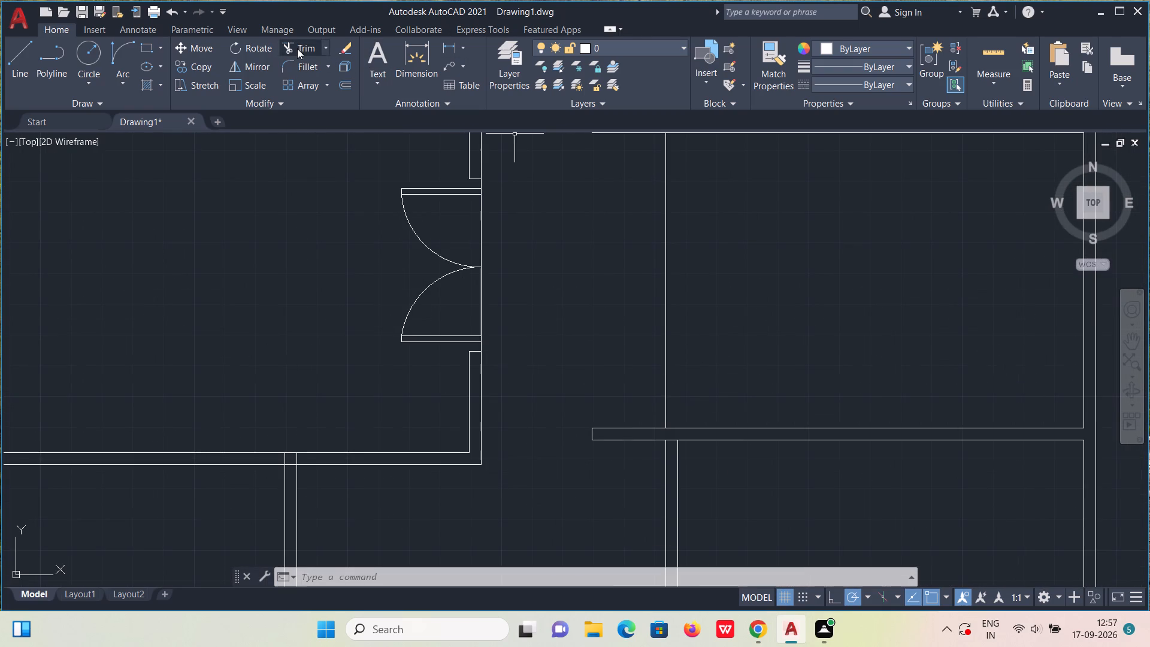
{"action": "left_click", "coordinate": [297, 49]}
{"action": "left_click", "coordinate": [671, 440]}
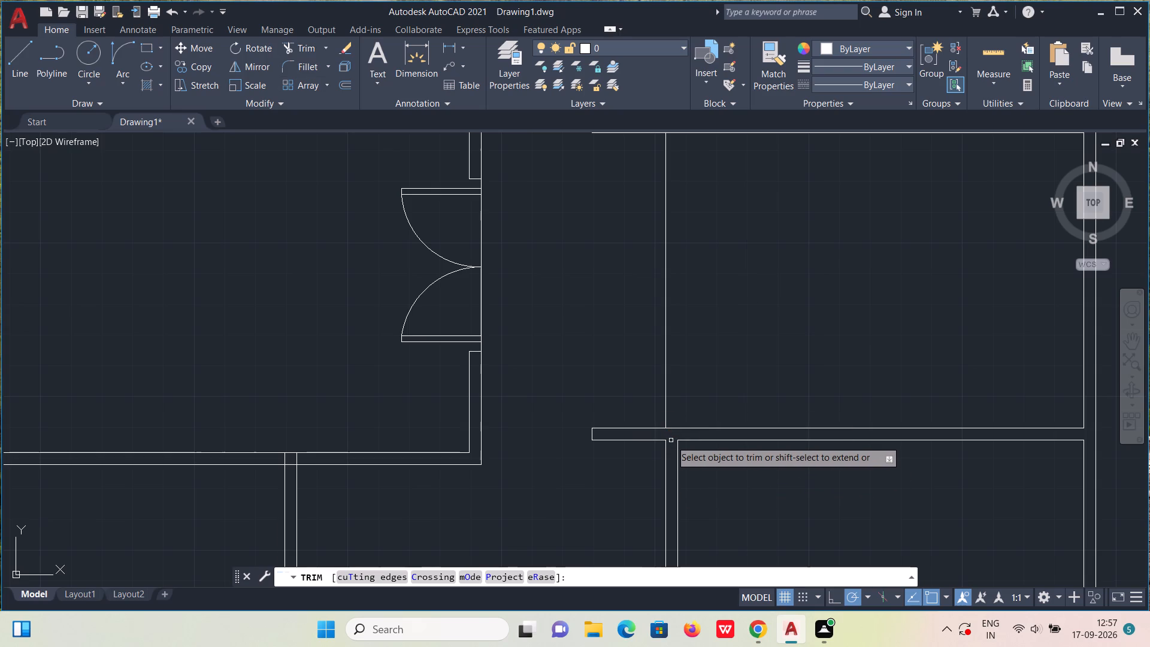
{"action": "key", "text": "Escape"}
Draw a 3" line west from the midpoint of the upper wall stub's end.
{"action": "middle_click_drag", "start_coordinate": [621, 295], "coordinate": [670, 480]}
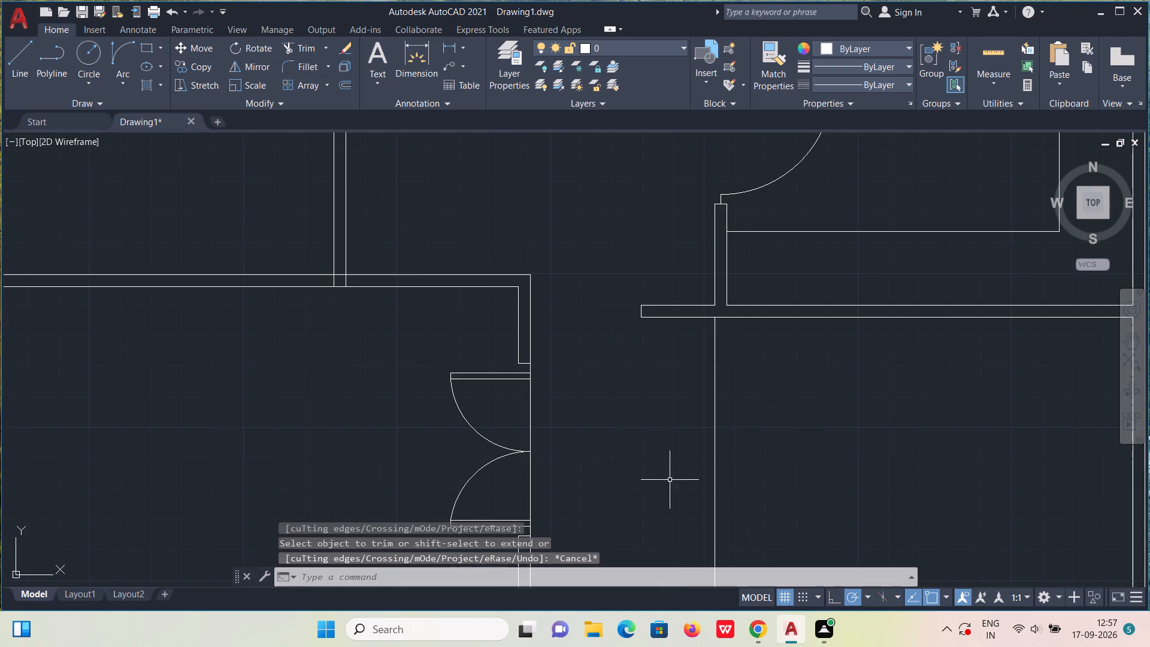
{"action": "scroll", "coordinate": [659, 306], "scroll_direction": "up", "scroll_amount": 2}
{"action": "middle_click_drag", "start_coordinate": [619, 333], "coordinate": [770, 403]}
{"action": "scroll", "coordinate": [633, 349], "scroll_direction": "up", "scroll_amount": 1}
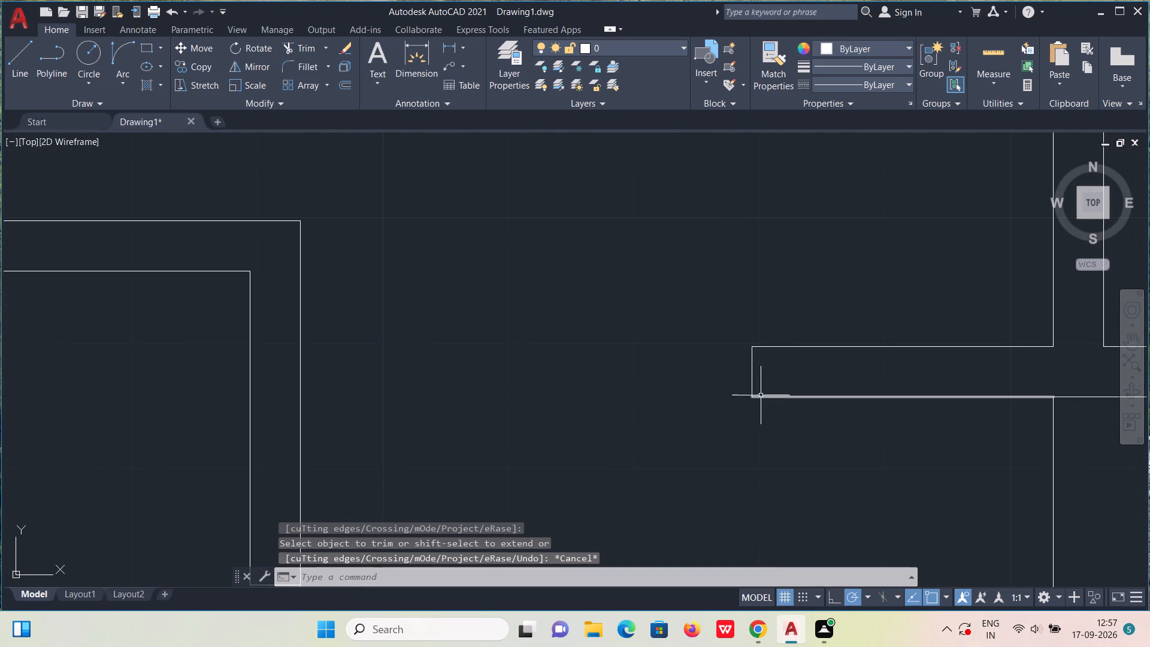
{"action": "key", "text": "l"}
{"action": "key", "text": "Return"}
{"action": "left_click", "coordinate": [749, 371]}
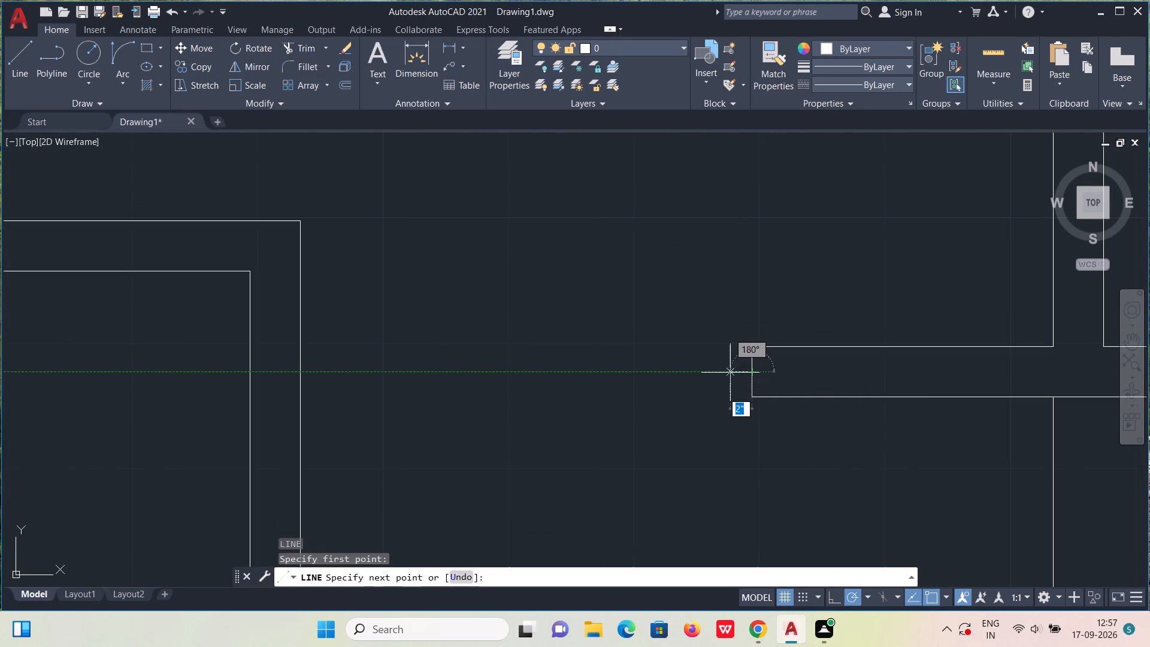
{"action": "type", "text": "3\""}
{"action": "key", "text": "Return"}
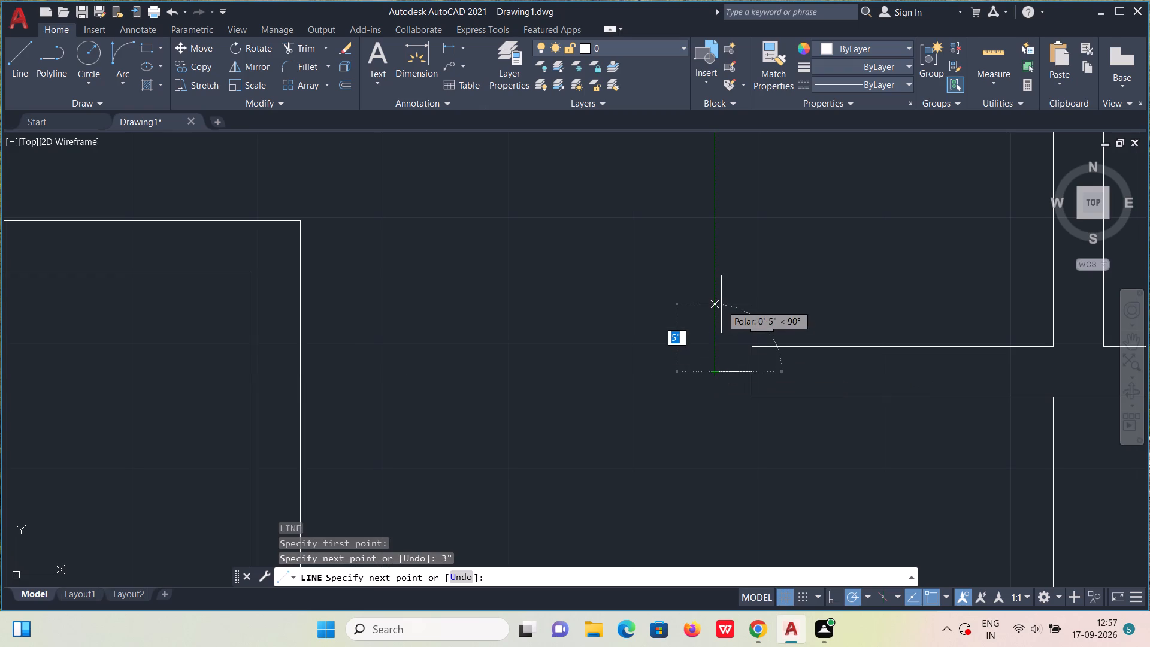
{"action": "key", "text": "Escape"}
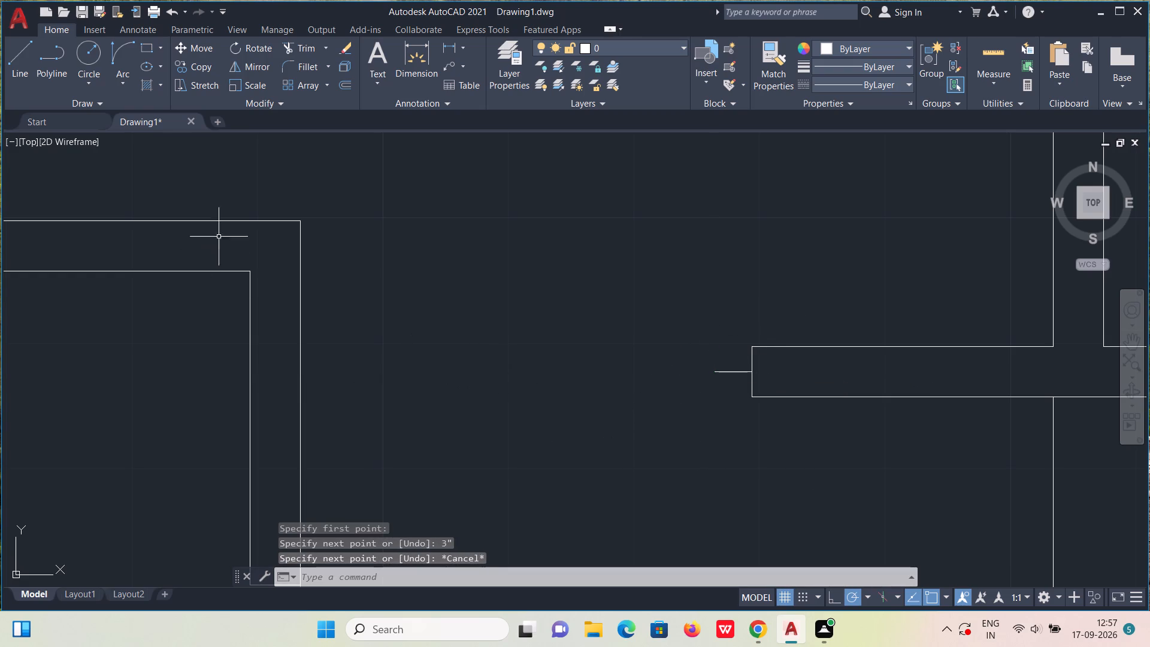
Draw a door leaf from the wall opposite the upper stub: 3" east, 3' north, 2" east and 3' back south.
{"action": "key", "text": "l"}
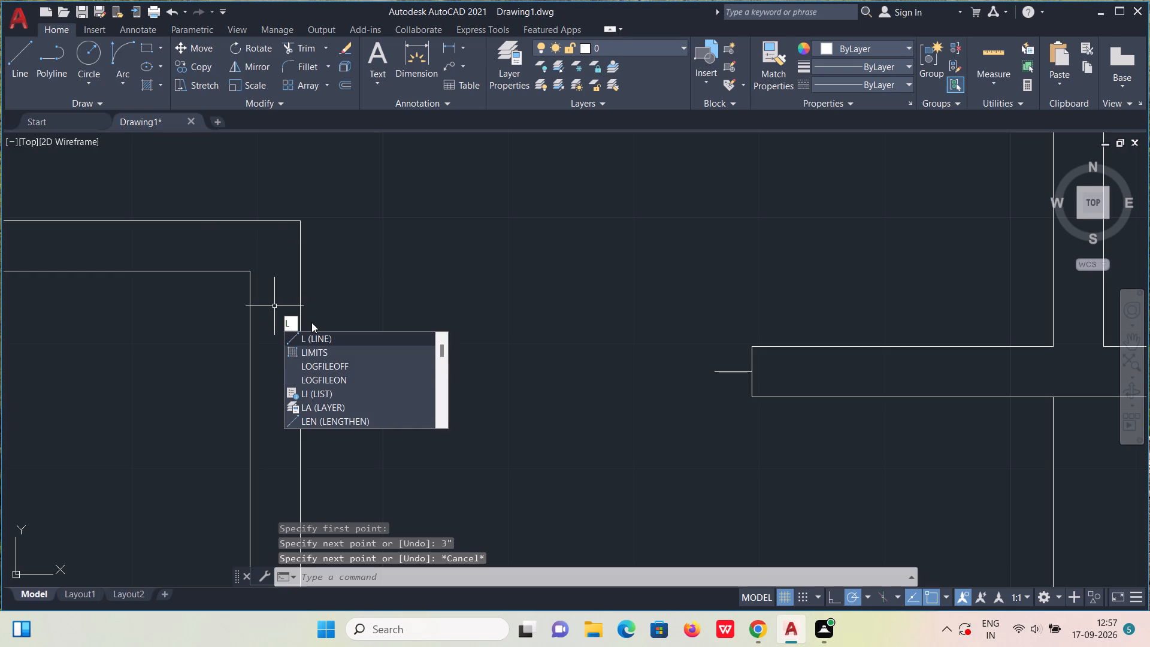
{"action": "key", "text": "Return"}
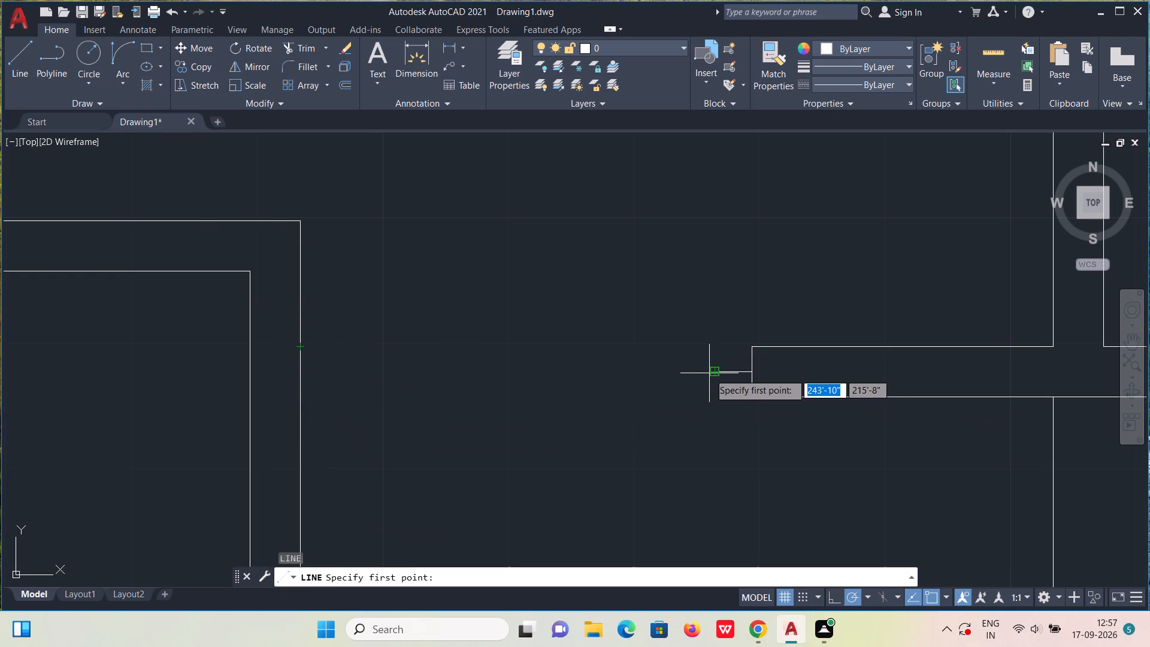
{"action": "left_click", "coordinate": [299, 371]}
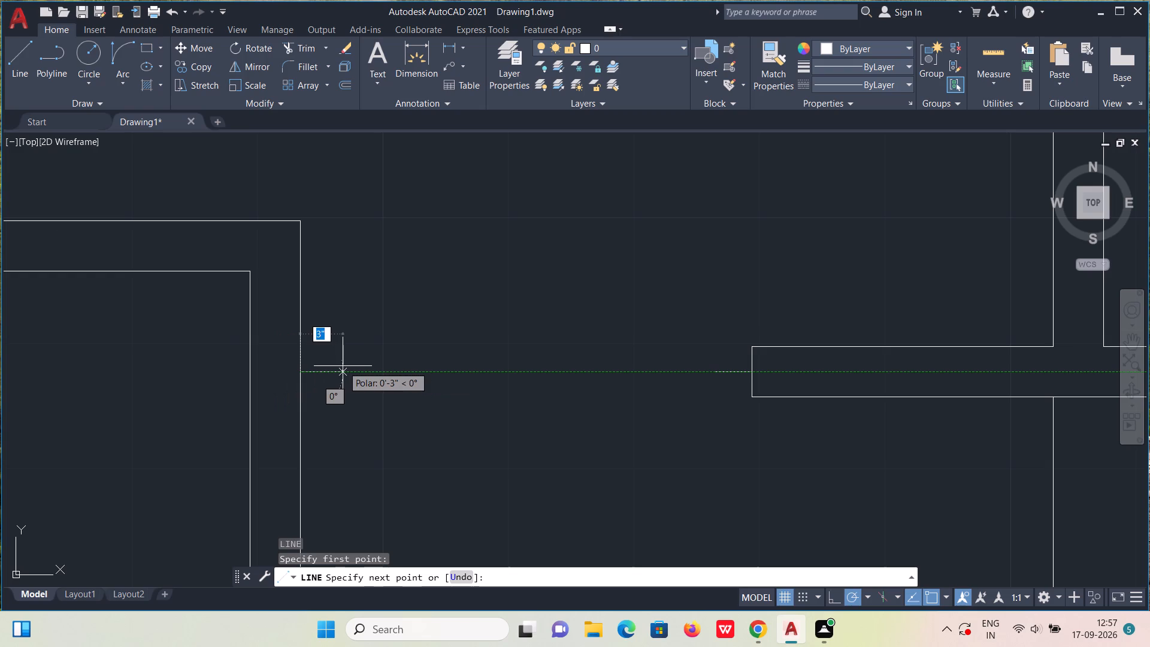
{"action": "type", "text": "3\""}
{"action": "key", "text": "Return"}
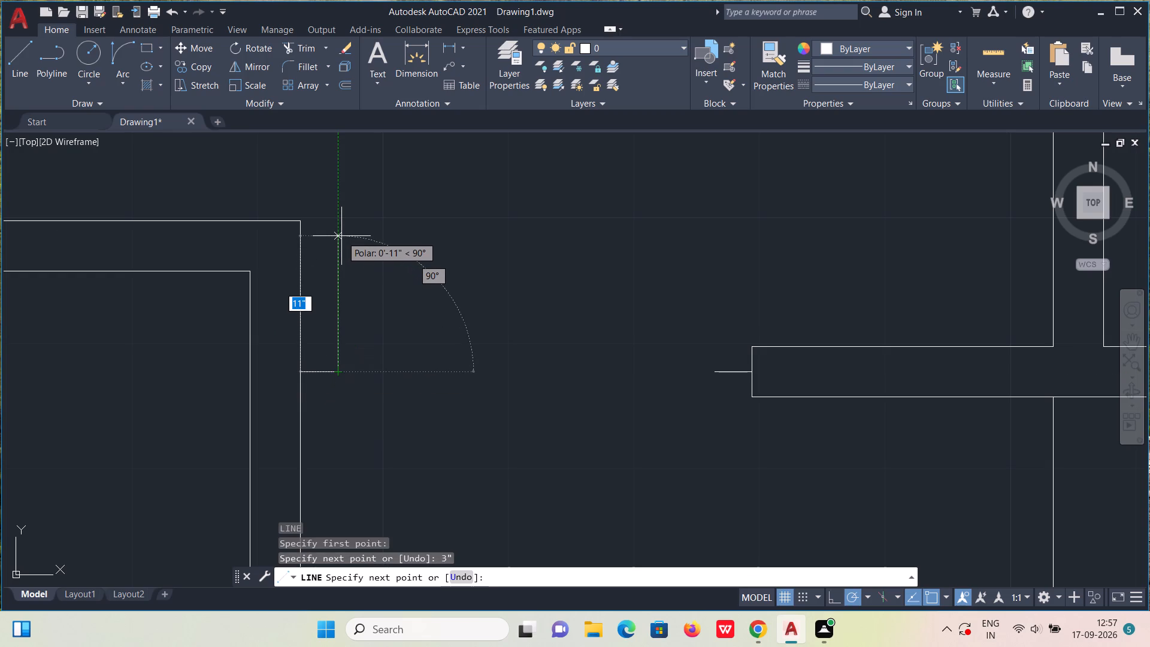
{"action": "type", "text": "3'"}
{"action": "key", "text": "Return"}
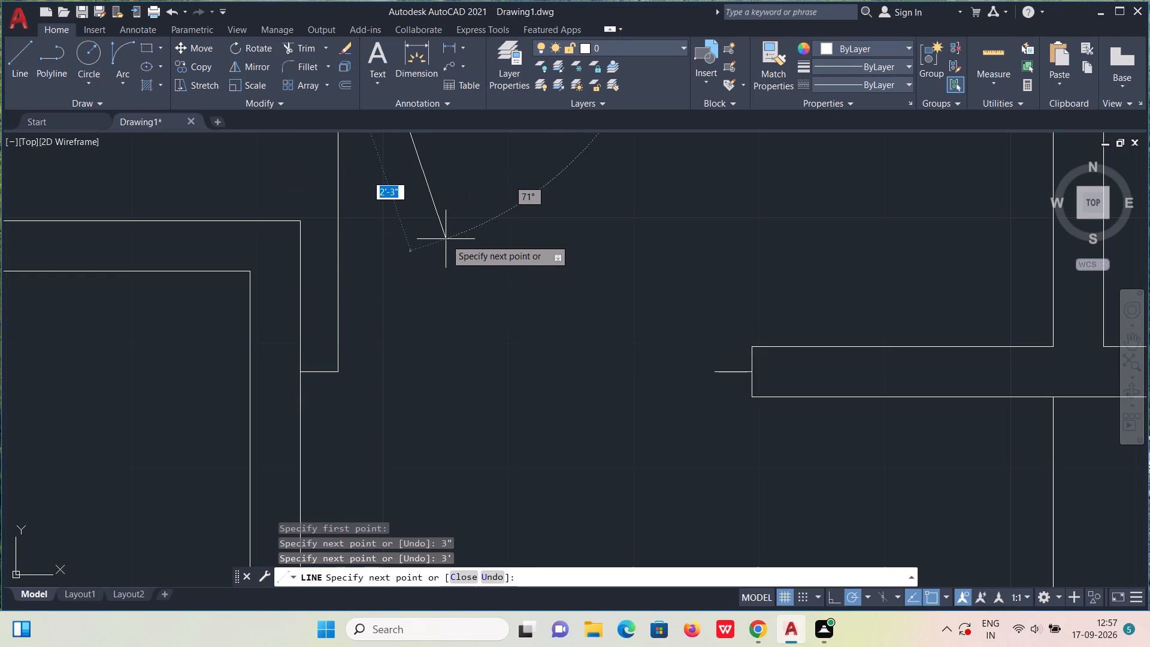
{"action": "middle_click_drag", "start_coordinate": [446, 243], "coordinate": [478, 391]}
{"action": "scroll", "coordinate": [478, 391], "scroll_direction": "down", "scroll_amount": 3}
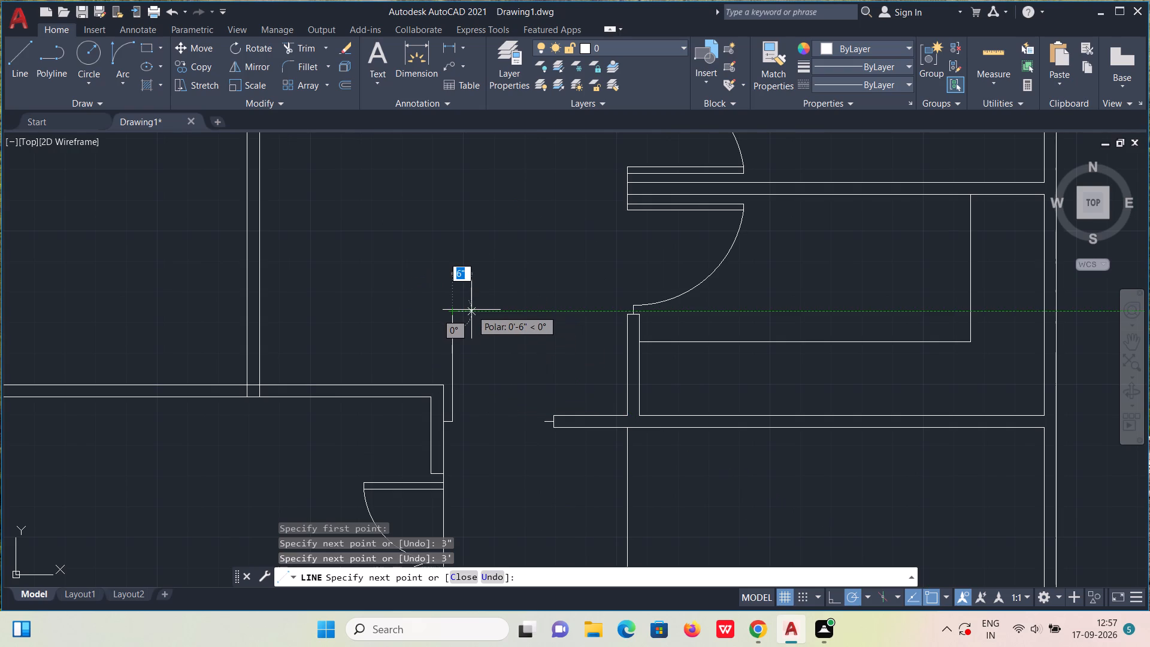
{"action": "type", "text": "2\""}
{"action": "key", "text": "Return"}
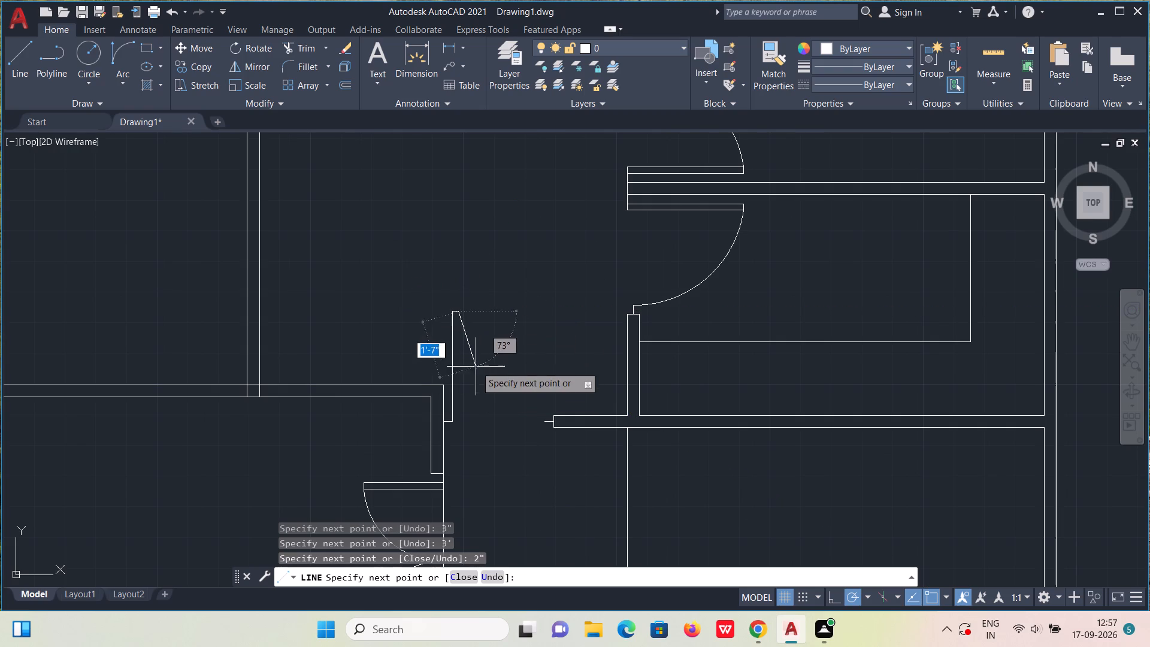
{"action": "type", "text": "3'"}
{"action": "key", "text": "Return"}
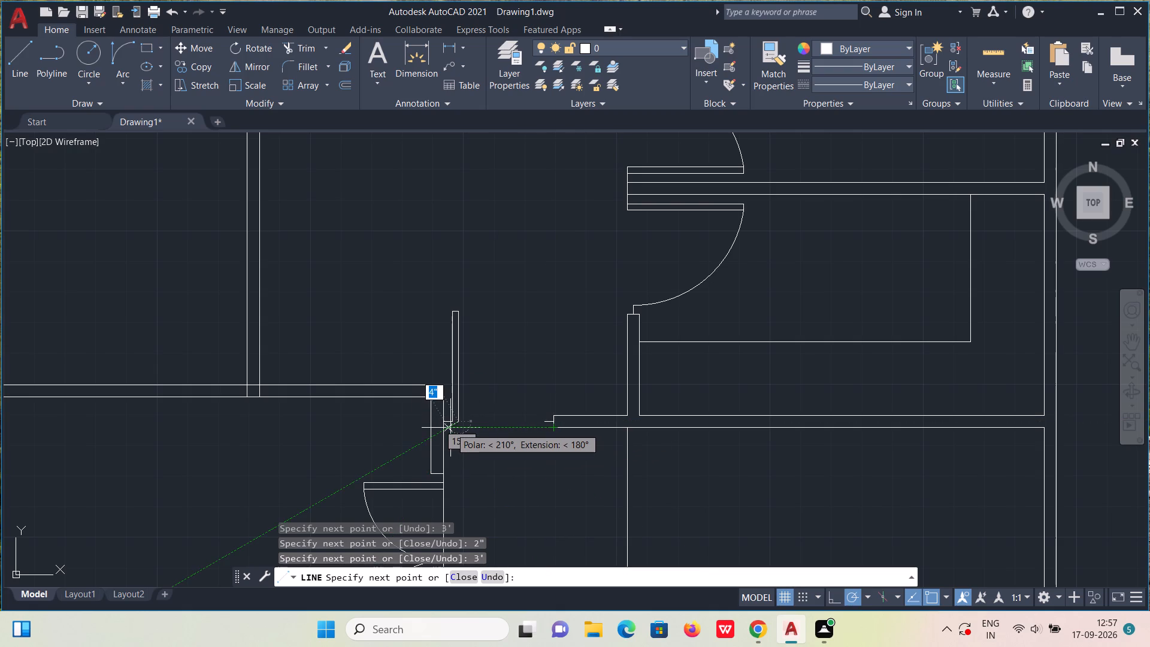
Extend the leaf's east side down to the stub's lower edge level and close its base west to the wall.
{"action": "left_click", "coordinate": [459, 428]}
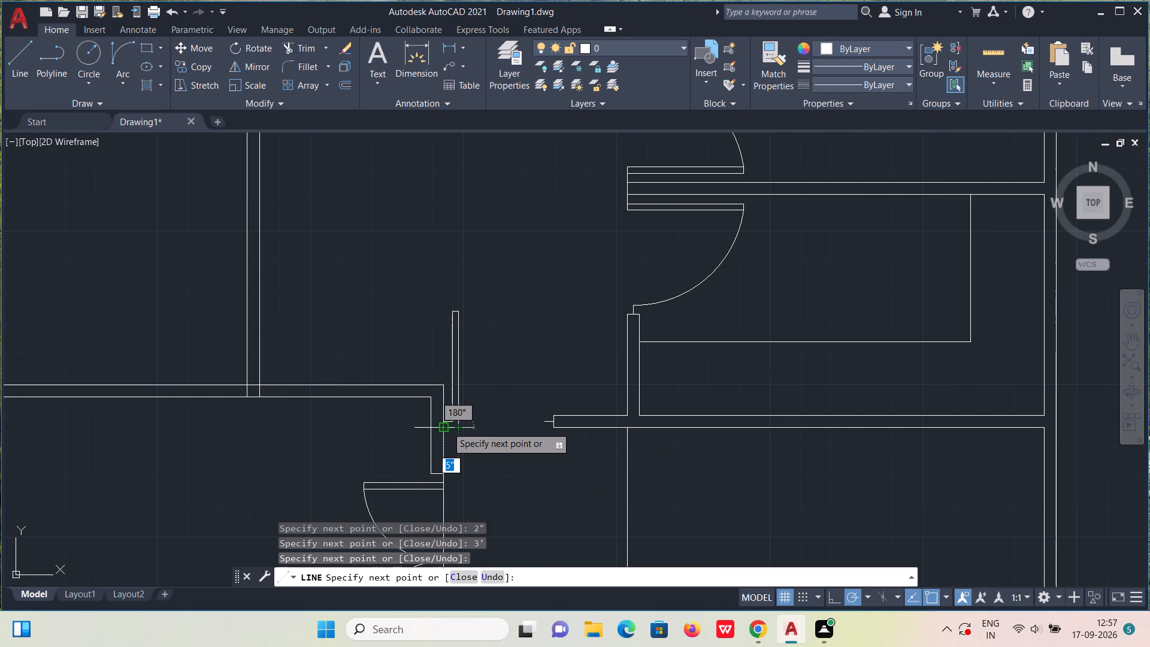
{"action": "scroll", "coordinate": [449, 427], "scroll_direction": "up", "scroll_amount": 2}
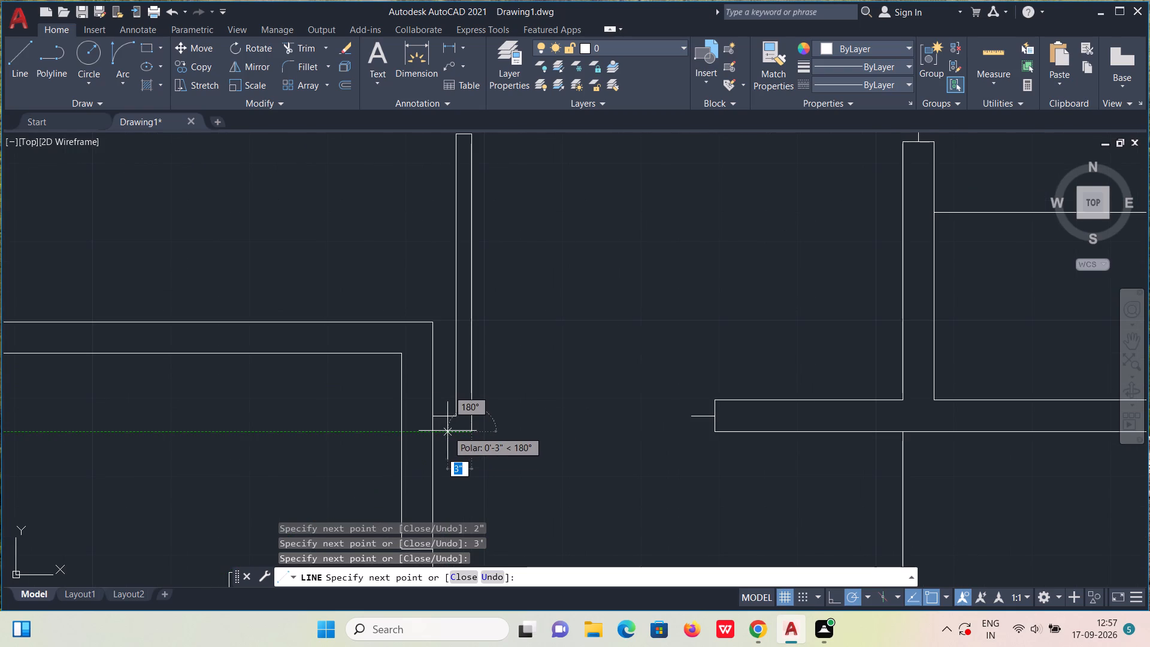
{"action": "left_click", "coordinate": [435, 431]}
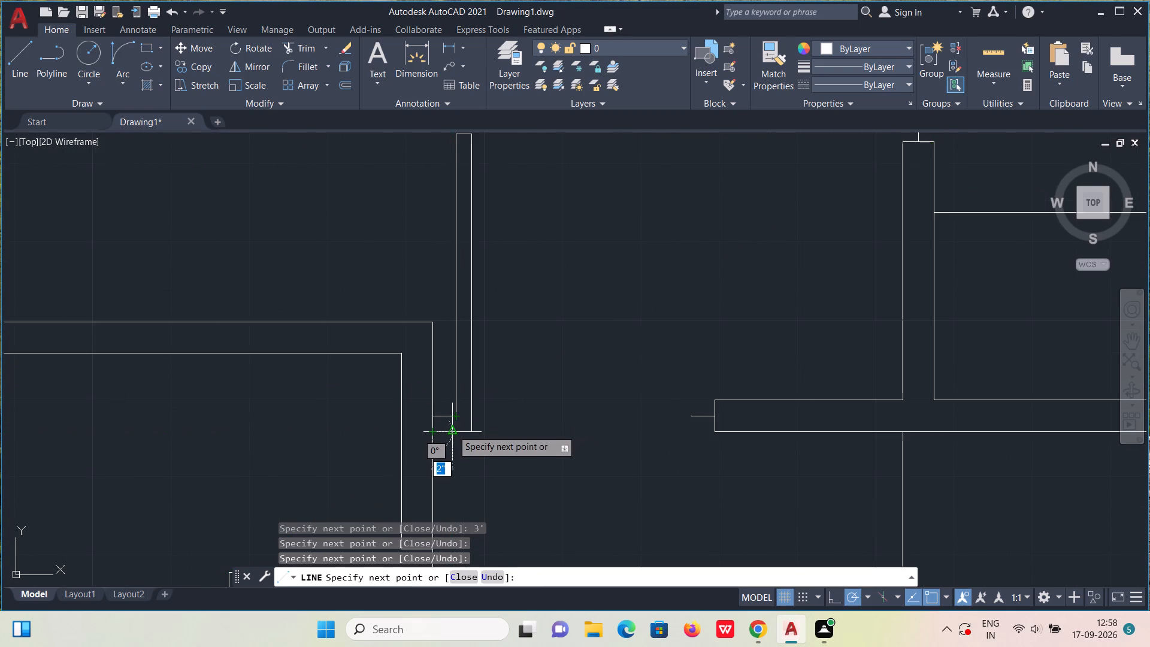
{"action": "left_click", "coordinate": [458, 431]}
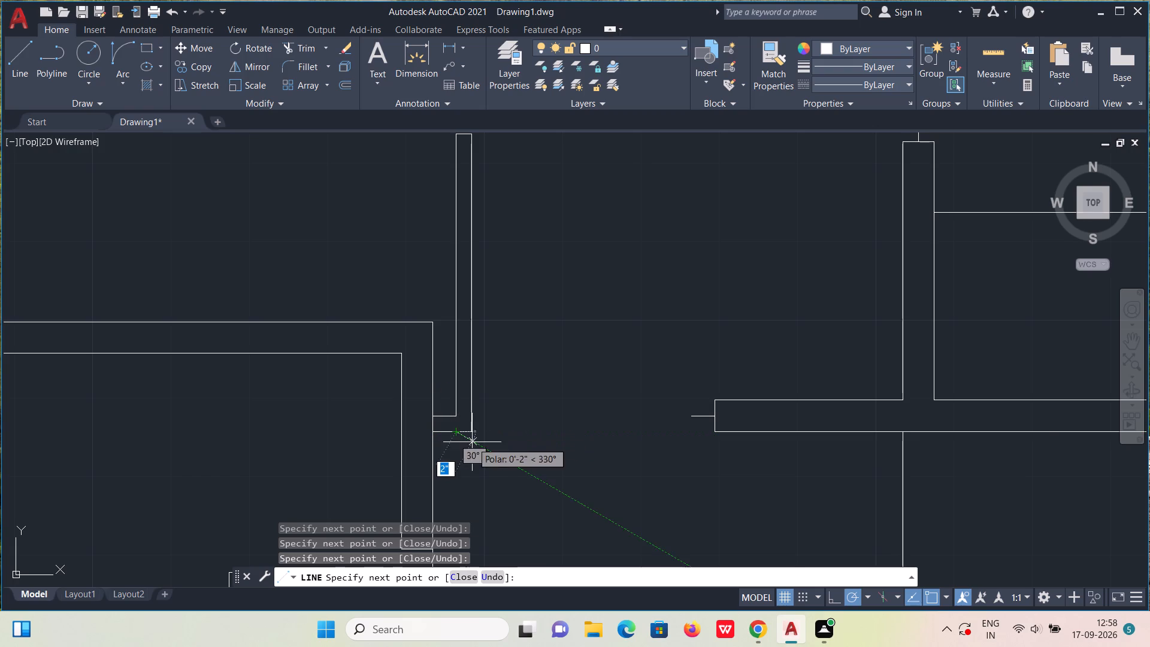
{"action": "key", "text": "Escape"}
Draw a short vertical line from the leaf's inner corner at the 3" line down to the base line.
{"action": "middle_click_drag", "start_coordinate": [507, 420], "coordinate": [494, 514]}
{"action": "scroll", "coordinate": [506, 479], "scroll_direction": "down", "scroll_amount": 1}
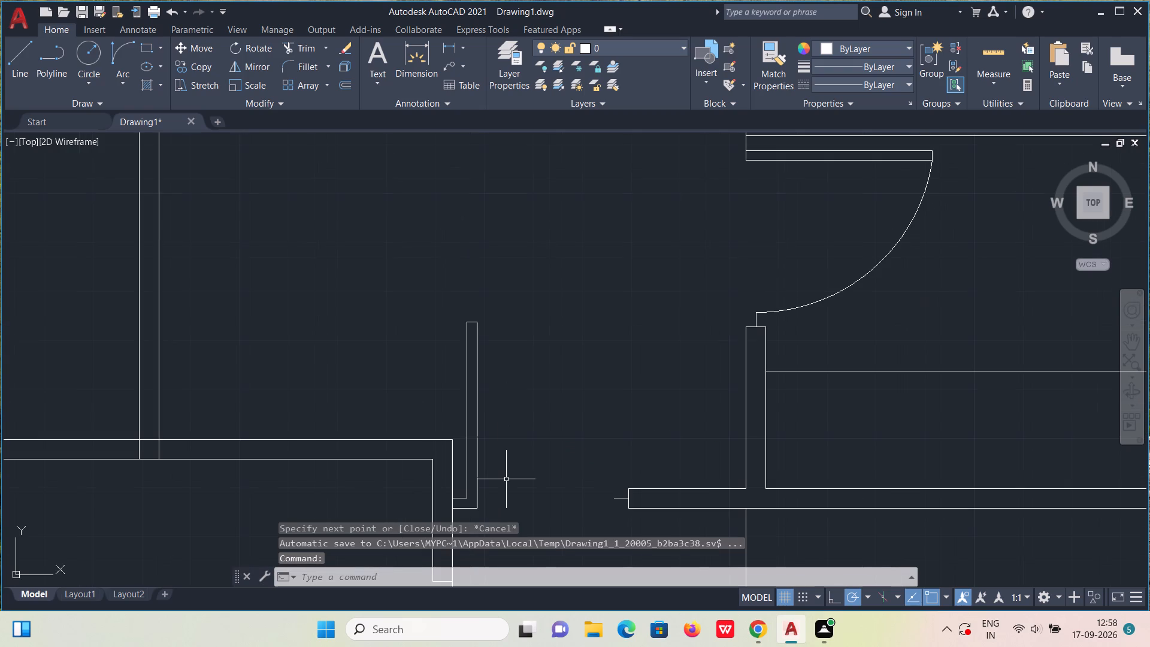
{"action": "key", "text": "l"}
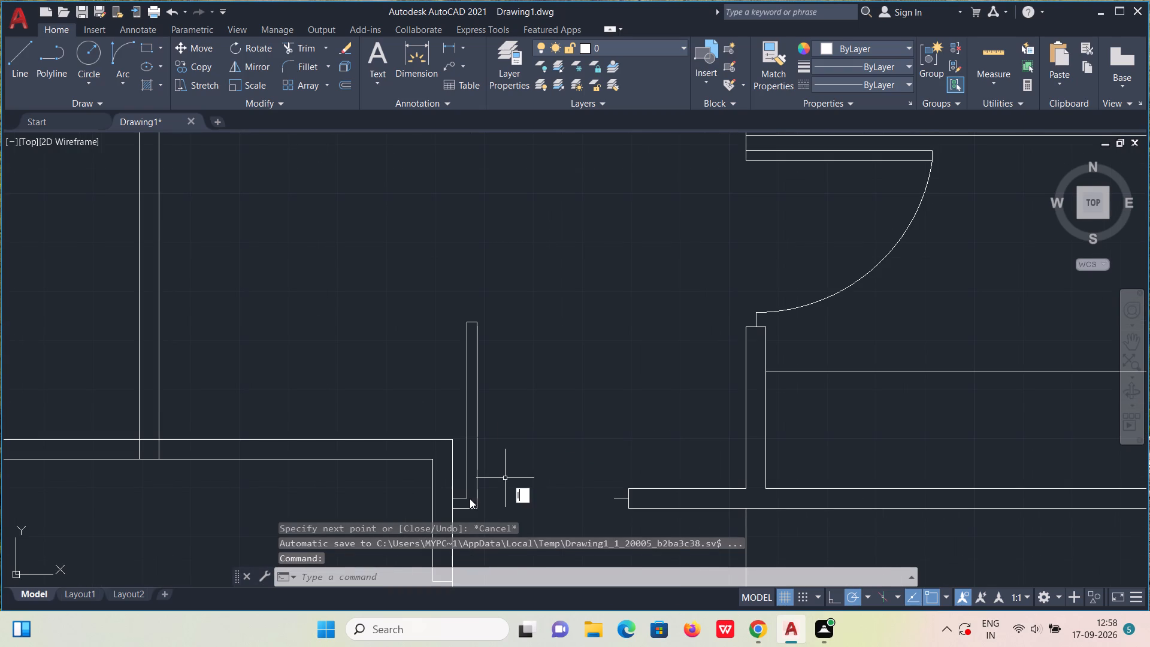
{"action": "scroll", "coordinate": [470, 498], "scroll_direction": "up", "scroll_amount": 1}
{"action": "key", "text": "Return"}
{"action": "left_click", "coordinate": [463, 501]}
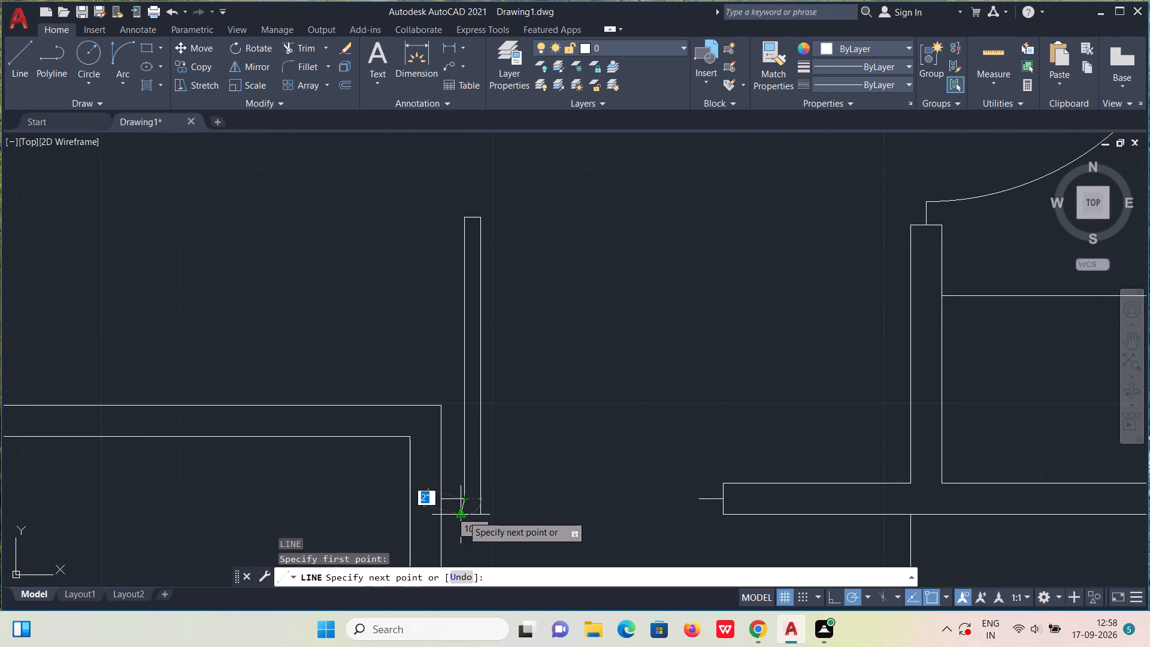
{"action": "left_click", "coordinate": [468, 513]}
{"action": "key", "text": "Escape"}
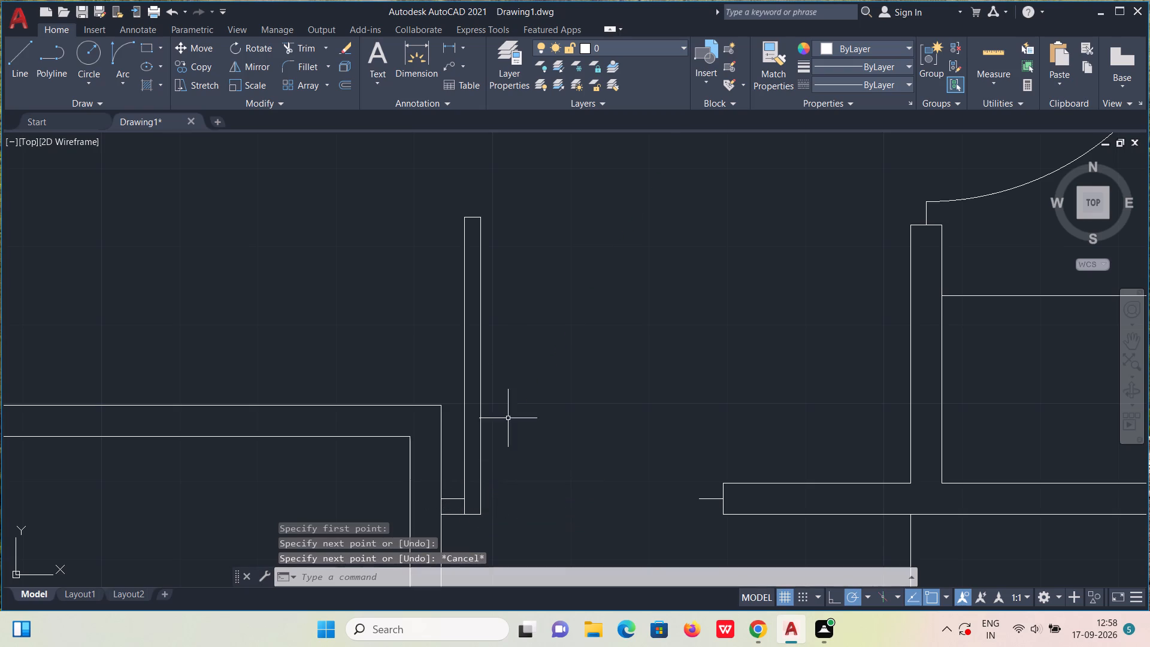
Draw the upper door's swing arc from the leaf's top east corner to the stub's 3" line end, bulging northeast.
{"action": "left_click", "coordinate": [129, 55]}
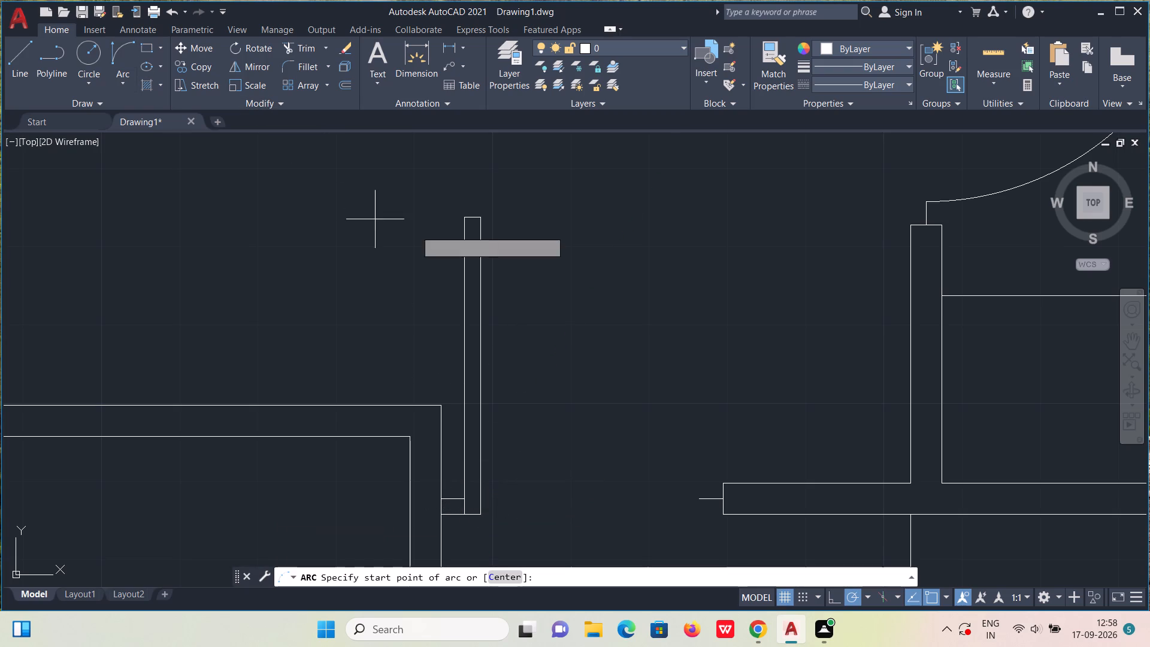
{"action": "left_click", "coordinate": [482, 220]}
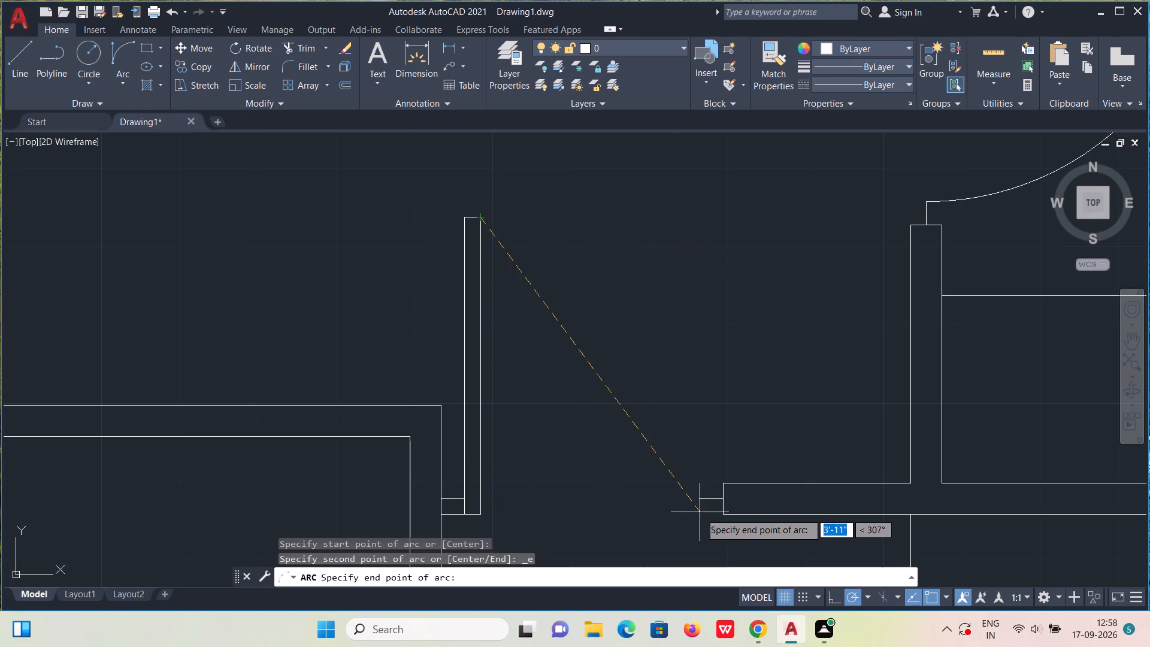
{"action": "left_click", "coordinate": [702, 494]}
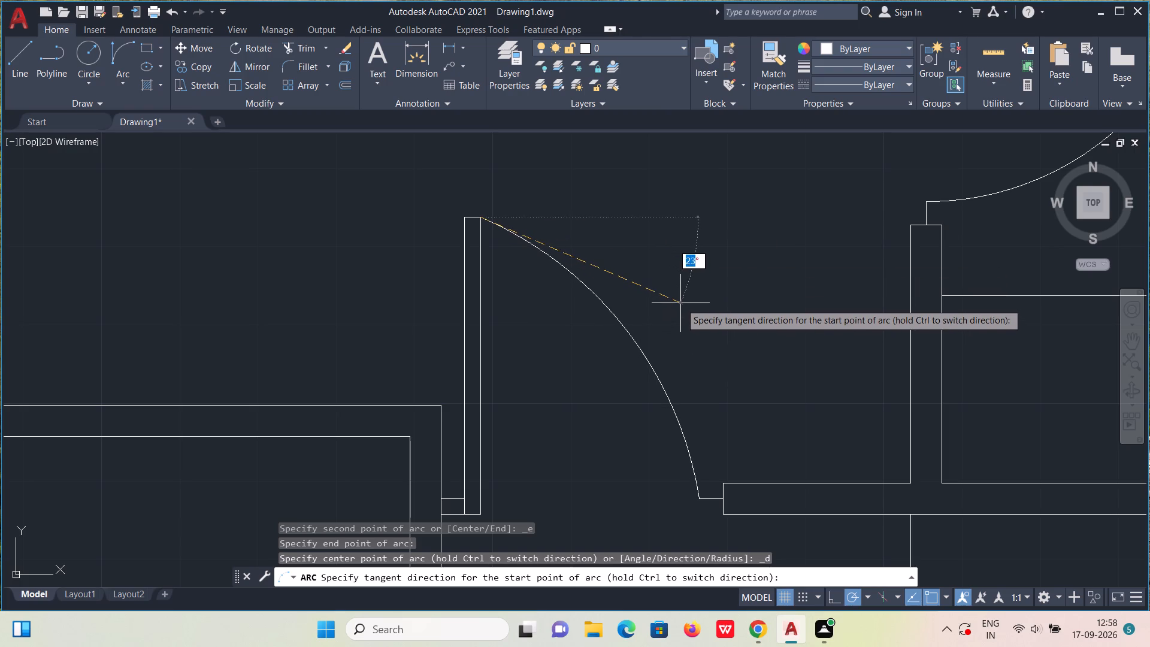
{"action": "left_click", "coordinate": [680, 303]}
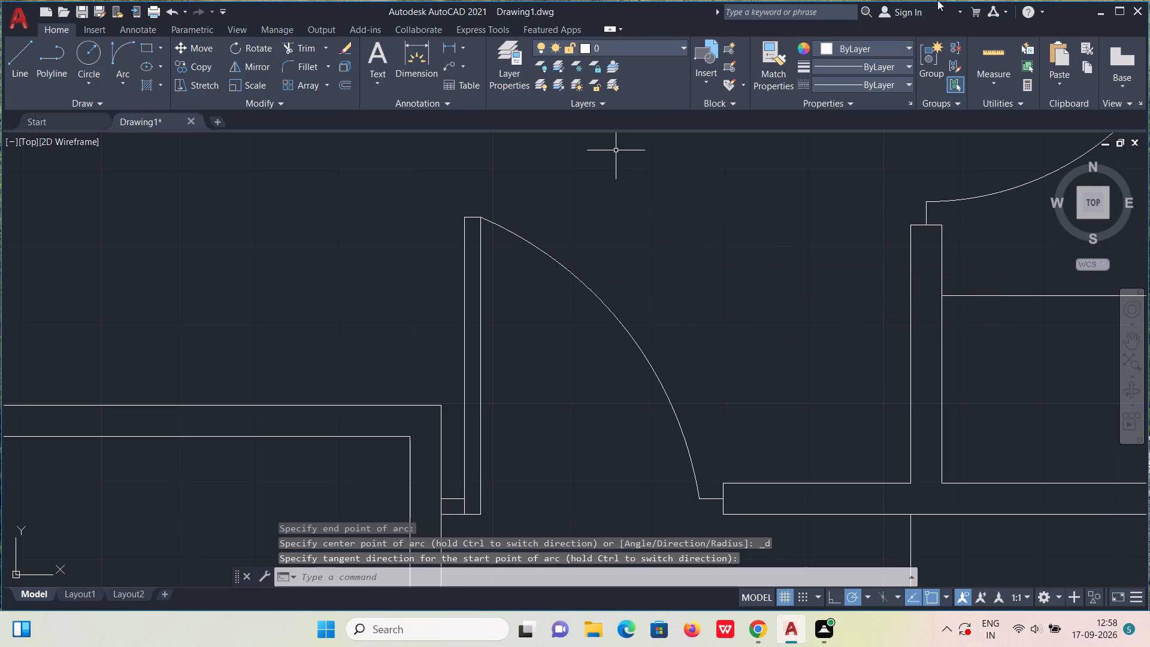
Trim away the short horizontal line between the wall and the upper door leaf, just above its base line.
{"action": "left_click", "coordinate": [294, 49]}
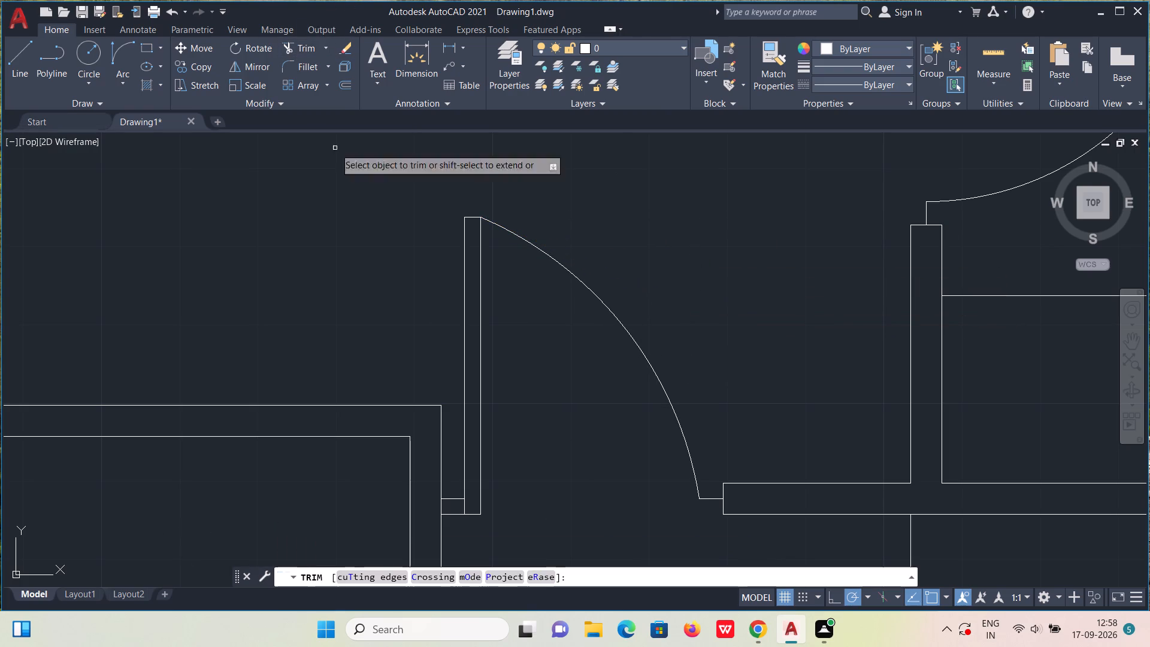
{"action": "scroll", "coordinate": [453, 424], "scroll_direction": "up", "scroll_amount": 1}
{"action": "middle_click_drag", "start_coordinate": [453, 424], "coordinate": [429, 207]}
{"action": "left_click", "coordinate": [420, 325]}
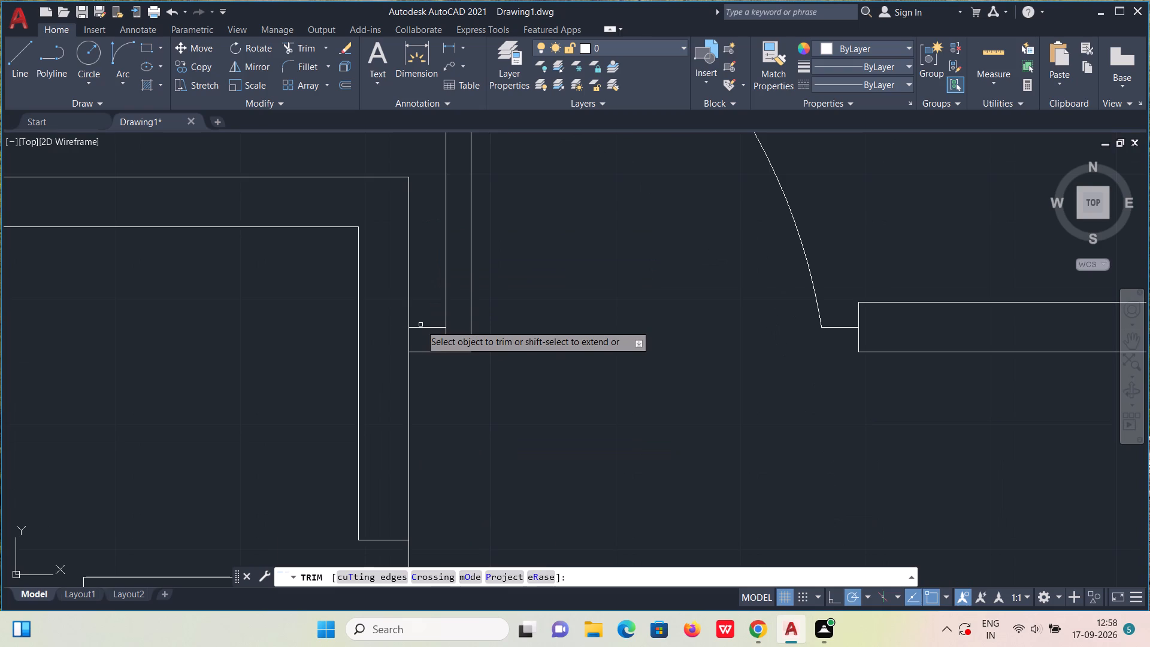
{"action": "left_click", "coordinate": [422, 328]}
{"action": "scroll", "coordinate": [425, 329], "scroll_direction": "down", "scroll_amount": 2}
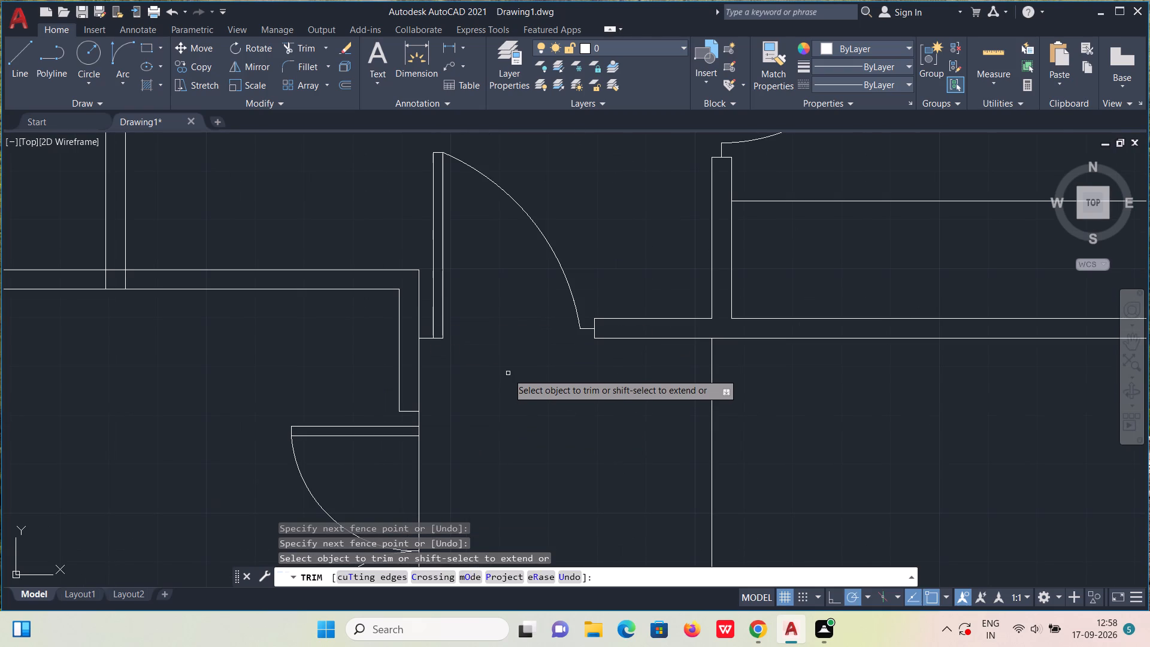
{"action": "scroll", "coordinate": [508, 373], "scroll_direction": "down", "scroll_amount": 1}
{"action": "middle_click_drag", "start_coordinate": [508, 375], "coordinate": [505, 243]}
{"action": "scroll", "coordinate": [502, 248], "scroll_direction": "down", "scroll_amount": 3}
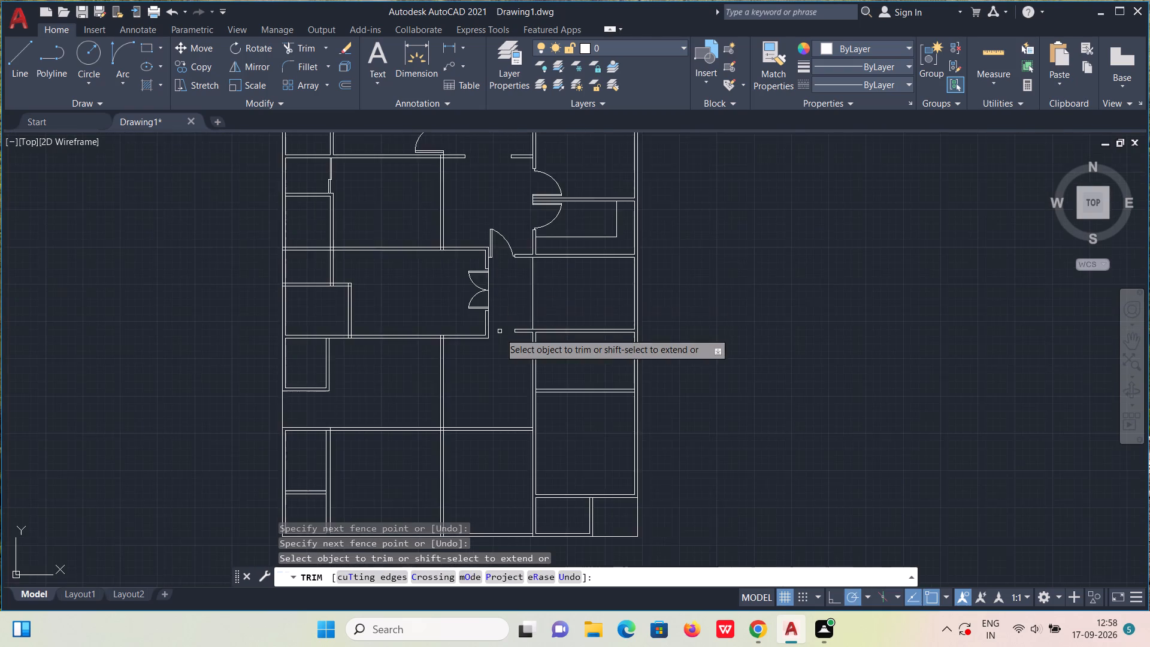
{"action": "scroll", "coordinate": [500, 332], "scroll_direction": "up", "scroll_amount": 3}
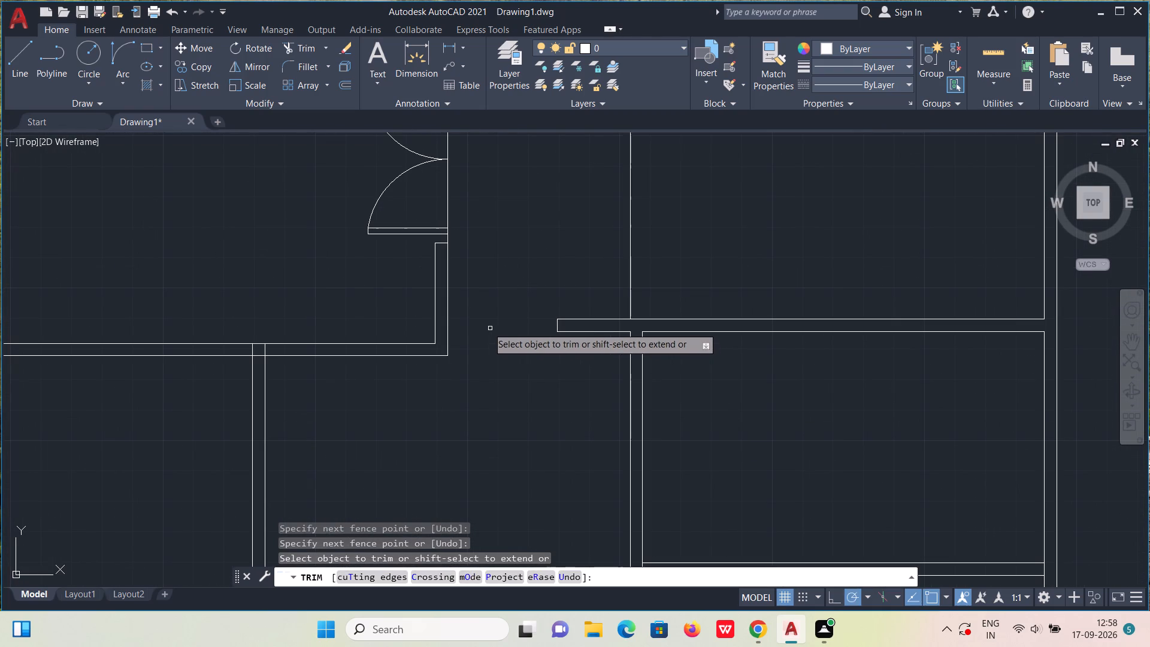
{"action": "key", "text": "Escape"}
Draw a 3" line west from the midpoint of the lower wall stub's end.
{"action": "scroll", "coordinate": [479, 335], "scroll_direction": "up", "scroll_amount": 1}
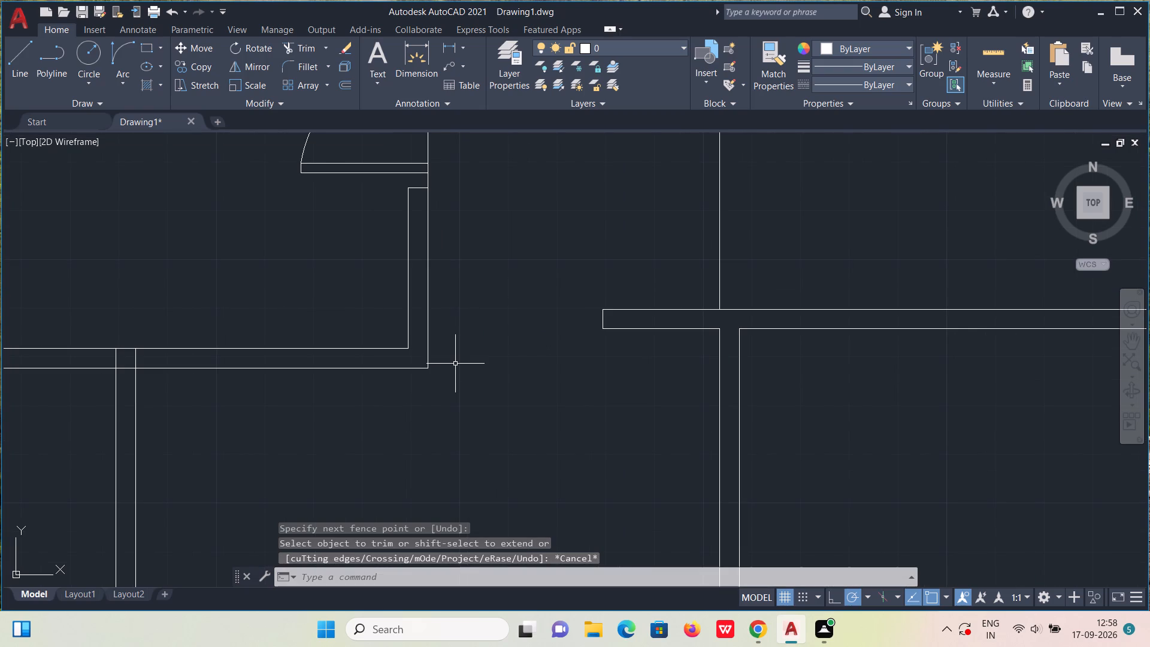
{"action": "key", "text": "l"}
{"action": "key", "text": "Return"}
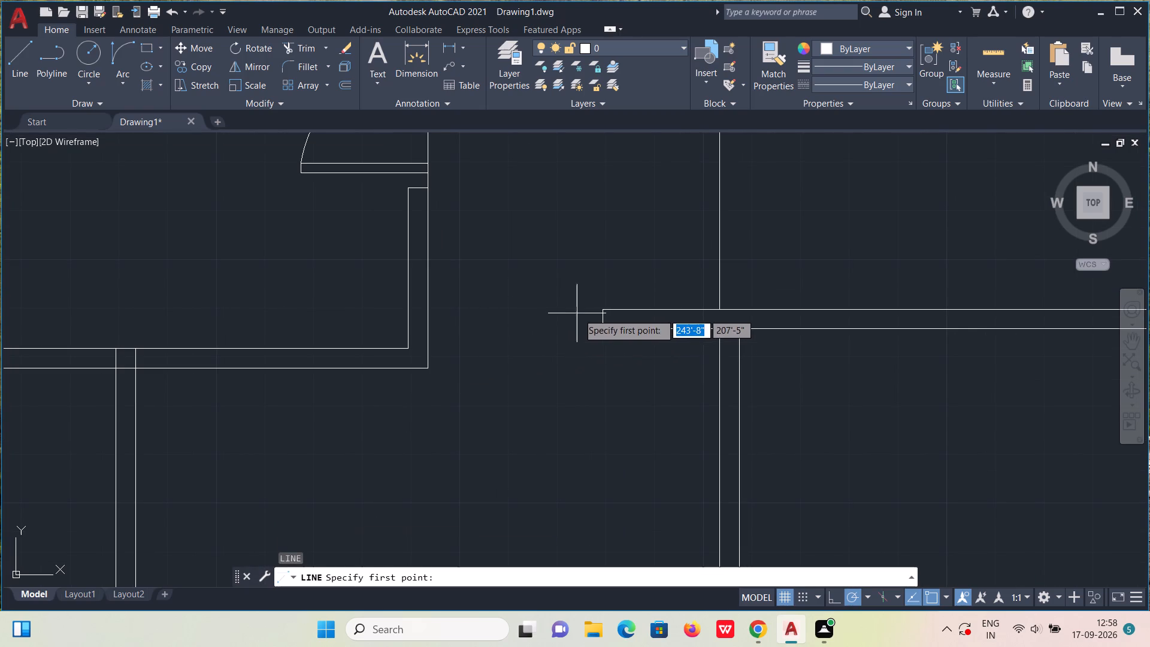
{"action": "left_click", "coordinate": [601, 319]}
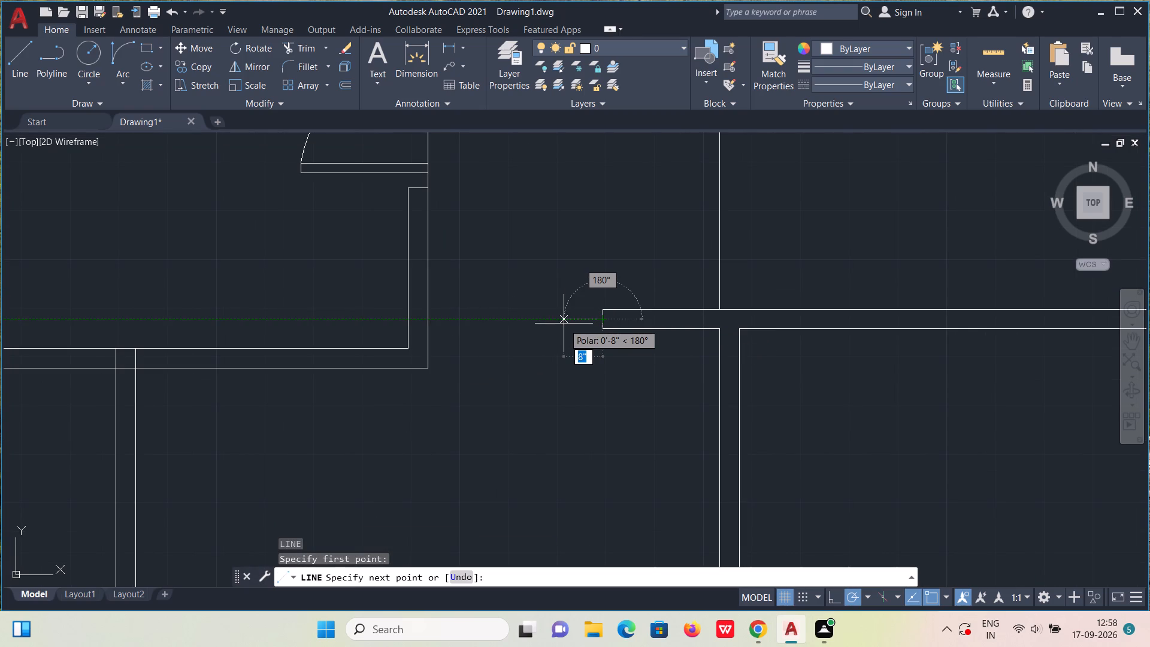
{"action": "type", "text": "3\""}
{"action": "key", "text": "Return"}
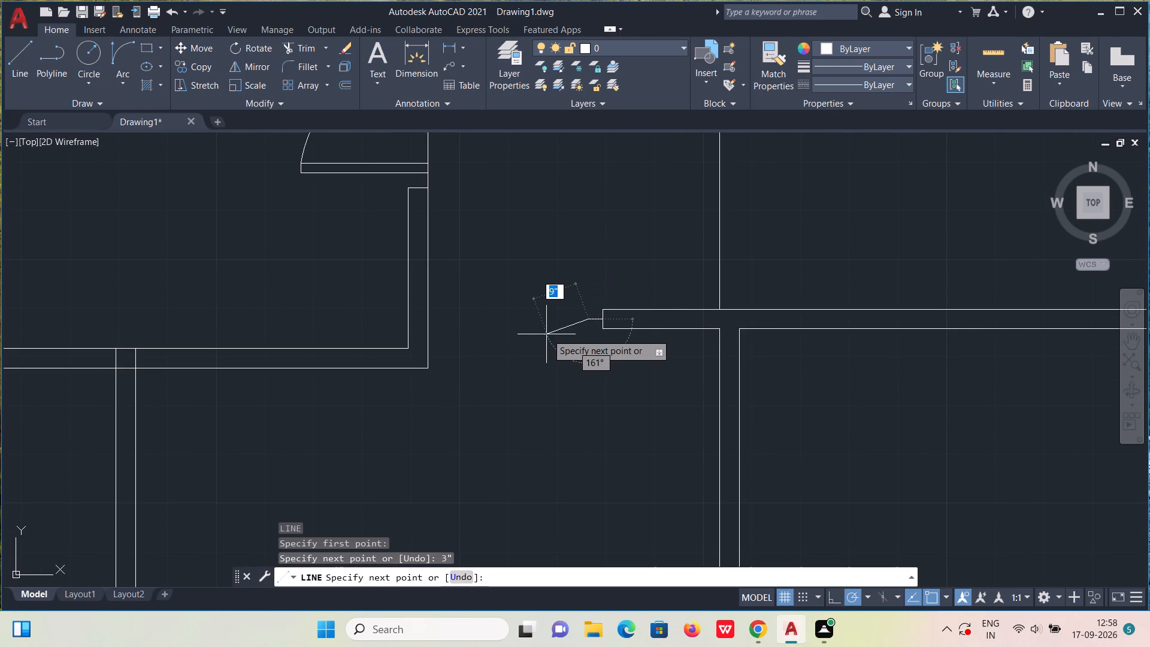
{"action": "key", "text": "Escape"}
Draw a door leaf opposite the lower stub: 3" east, 3' south, 2" east, north to the stub's upper edge level, and west to the wall.
{"action": "key", "text": "l"}
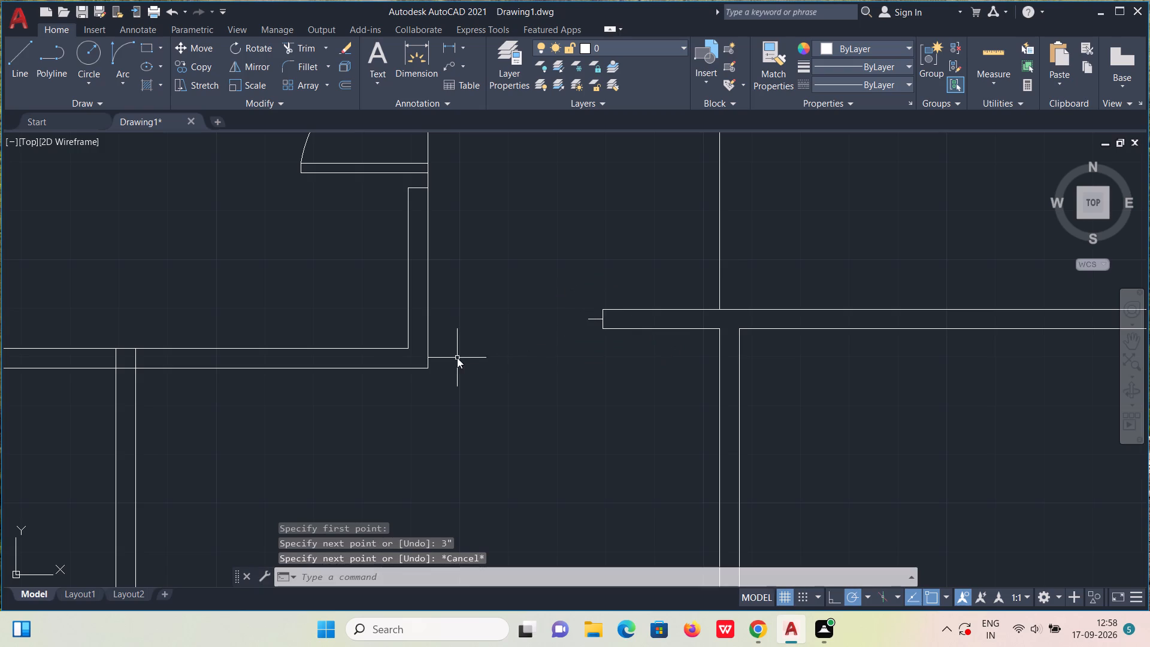
{"action": "key", "text": "Return"}
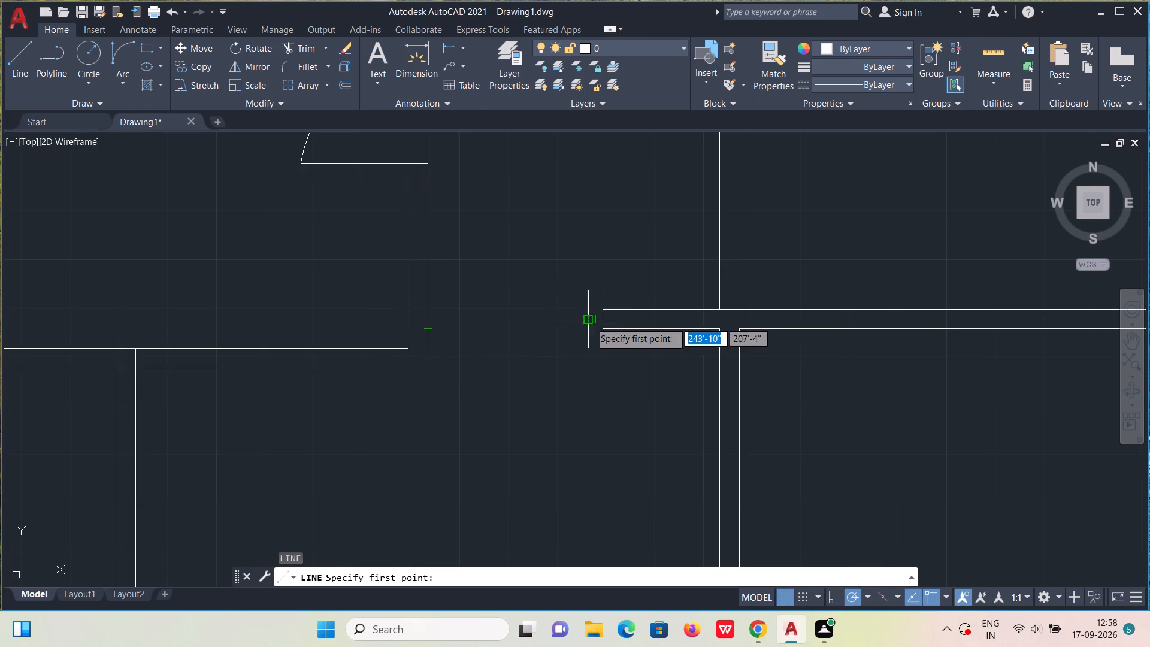
{"action": "left_click", "coordinate": [429, 318]}
{"action": "type", "text": "3\""}
{"action": "key", "text": "Return"}
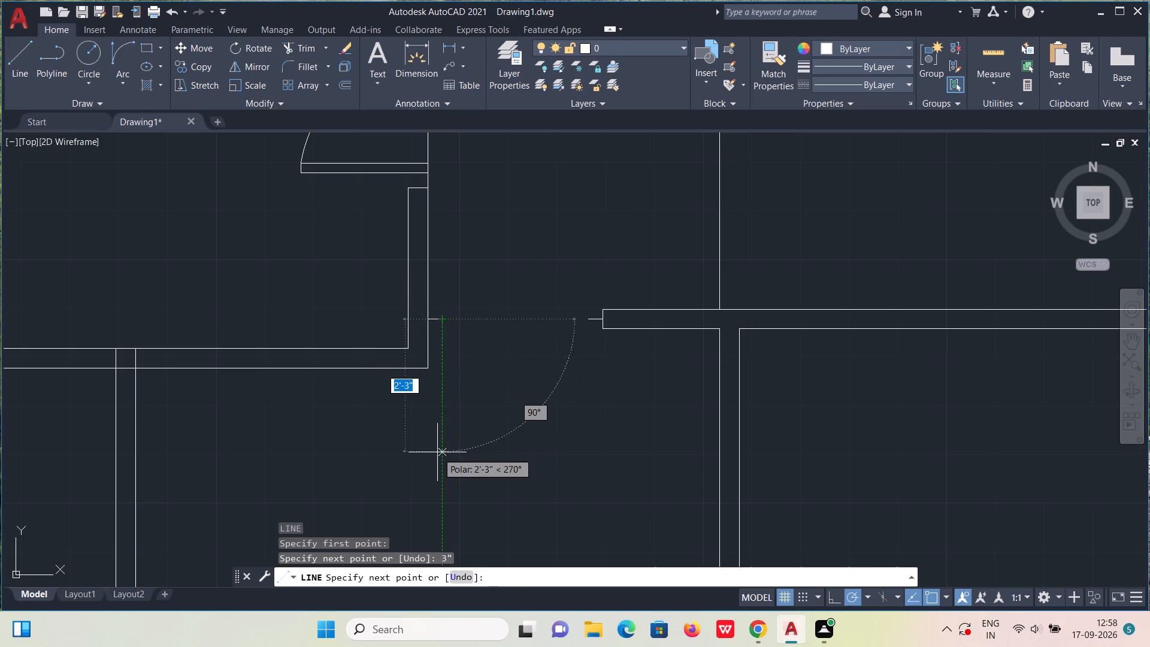
{"action": "key", "text": "3"}
{"action": "key", "text": "apostrophe"}
{"action": "key", "text": "Return"}
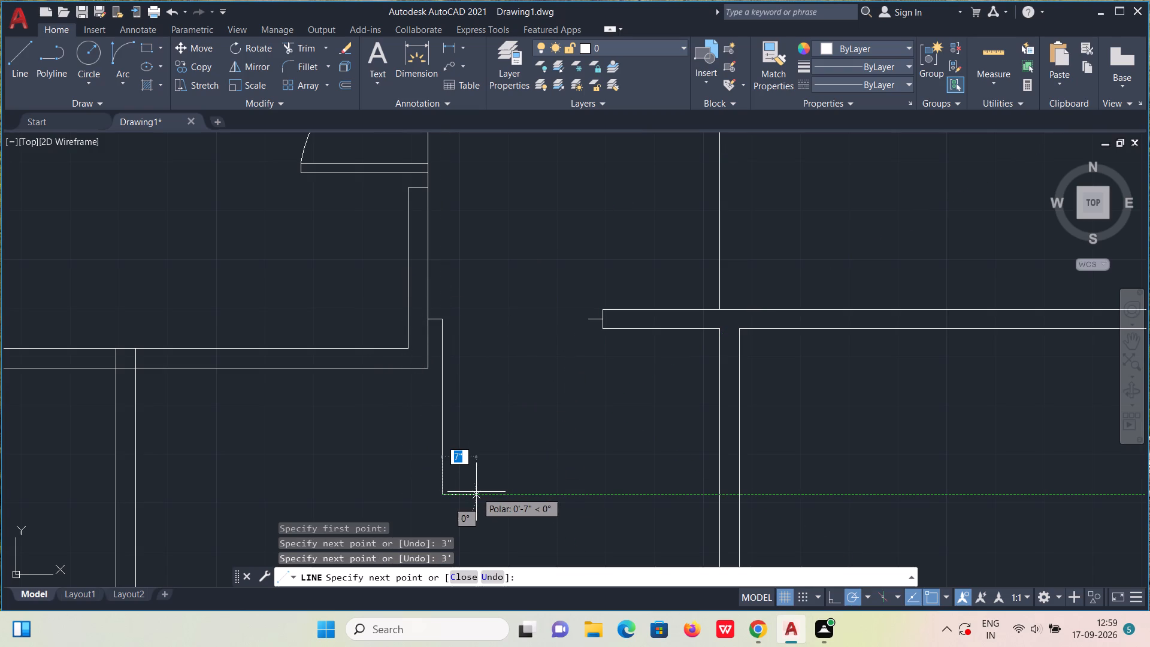
{"action": "type", "text": "2\""}
{"action": "key", "text": "Return"}
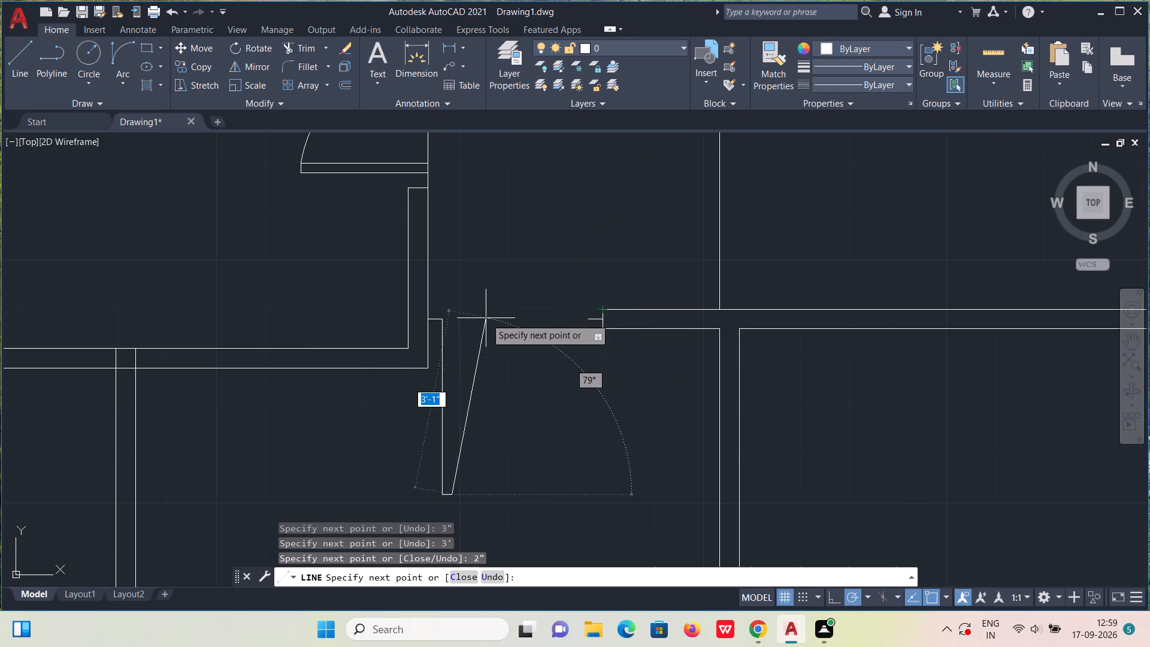
{"action": "left_click", "coordinate": [450, 313]}
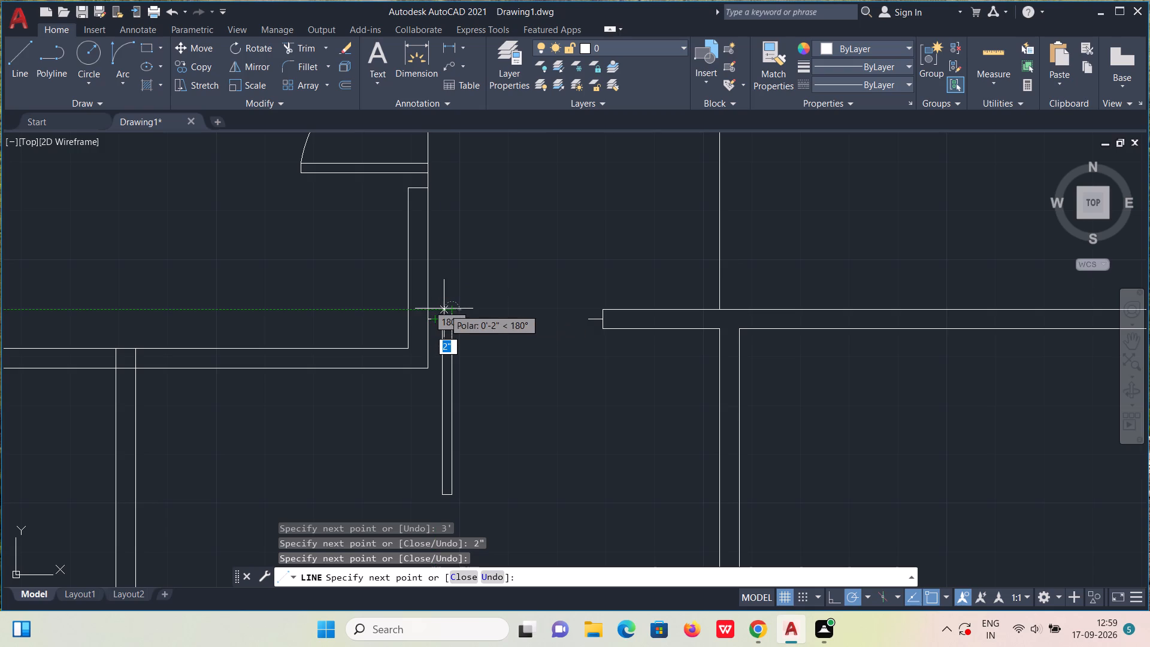
{"action": "left_click", "coordinate": [427, 312]}
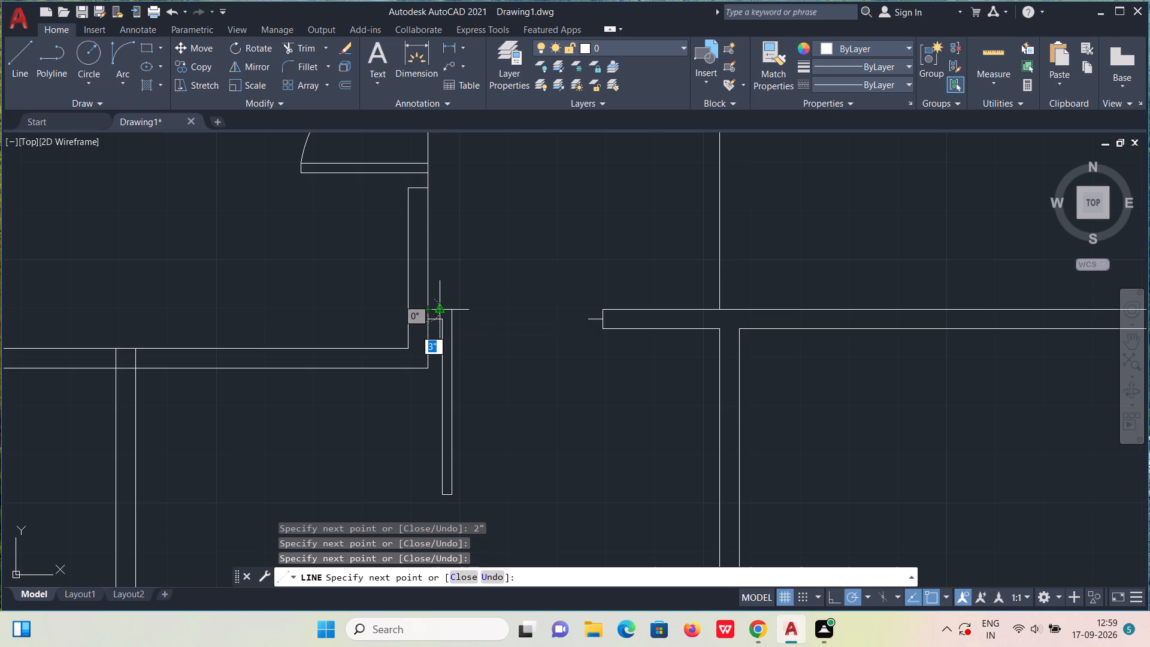
Continue the line 3" east from the wall along the leaf's head and down onto the leaf's inner side.
{"action": "key", "text": "3"}
{"action": "key", "text": "shift+quotedbl"}
{"action": "key", "text": "Return"}
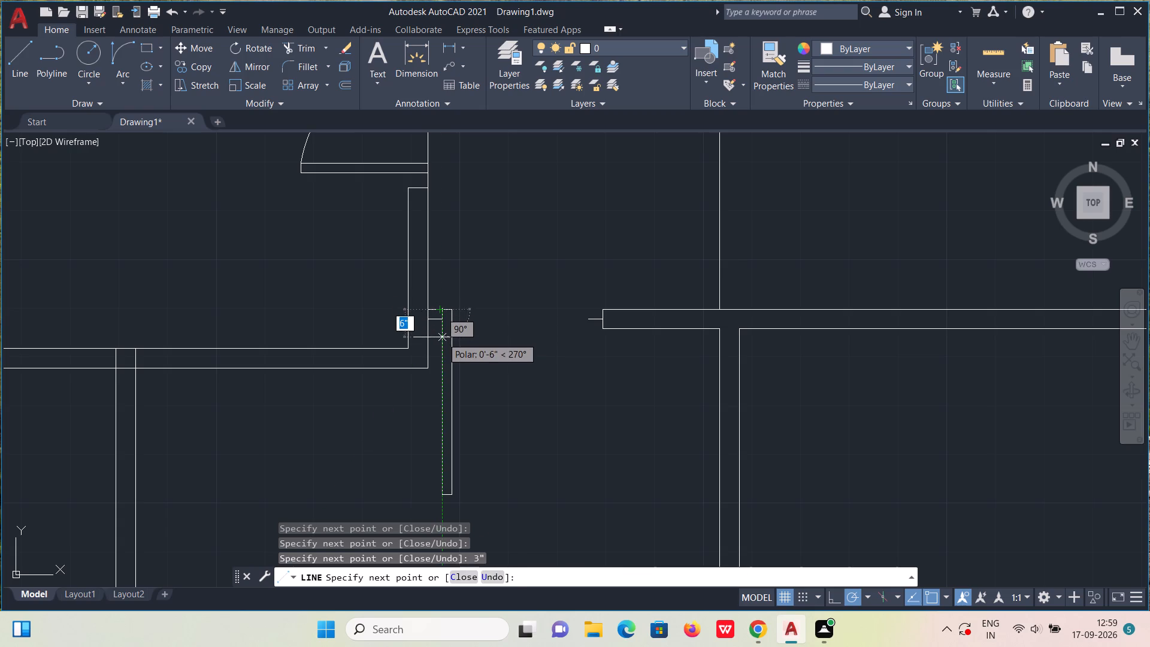
{"action": "scroll", "coordinate": [439, 326], "scroll_direction": "up", "scroll_amount": 5}
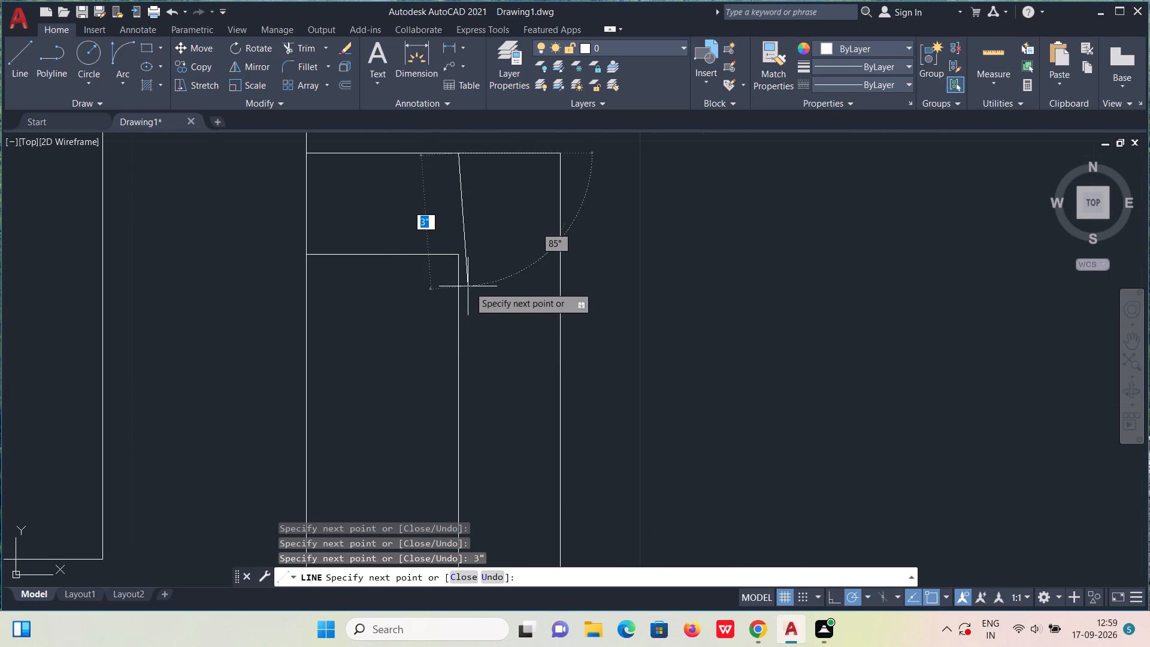
{"action": "left_click", "coordinate": [458, 271]}
{"action": "key", "text": "Escape"}
{"action": "scroll", "coordinate": [458, 271], "scroll_direction": "down", "scroll_amount": 4}
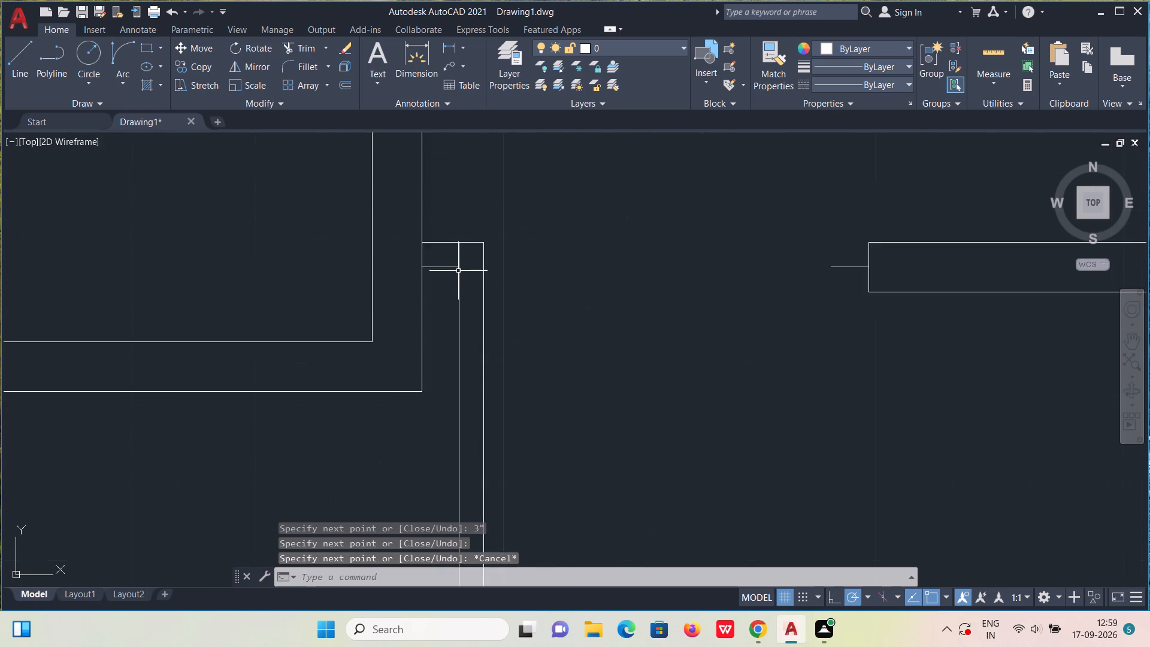
Trim away the short horizontal line between the wall and the lower door leaf, just below its head line.
{"action": "left_click", "coordinate": [296, 46]}
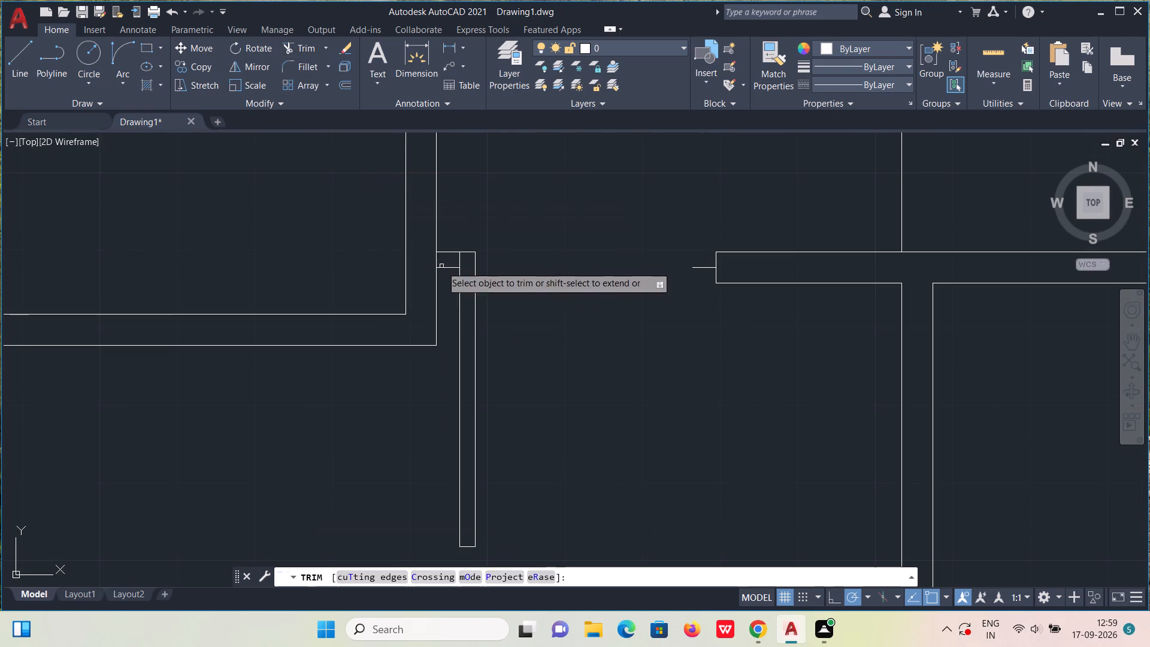
{"action": "left_click", "coordinate": [447, 268]}
Draw the lower door's swing arc from the leaf's bottom east corner to the stub's 3" line end, bulging southeast.
{"action": "scroll", "coordinate": [447, 273], "scroll_direction": "down", "scroll_amount": 2}
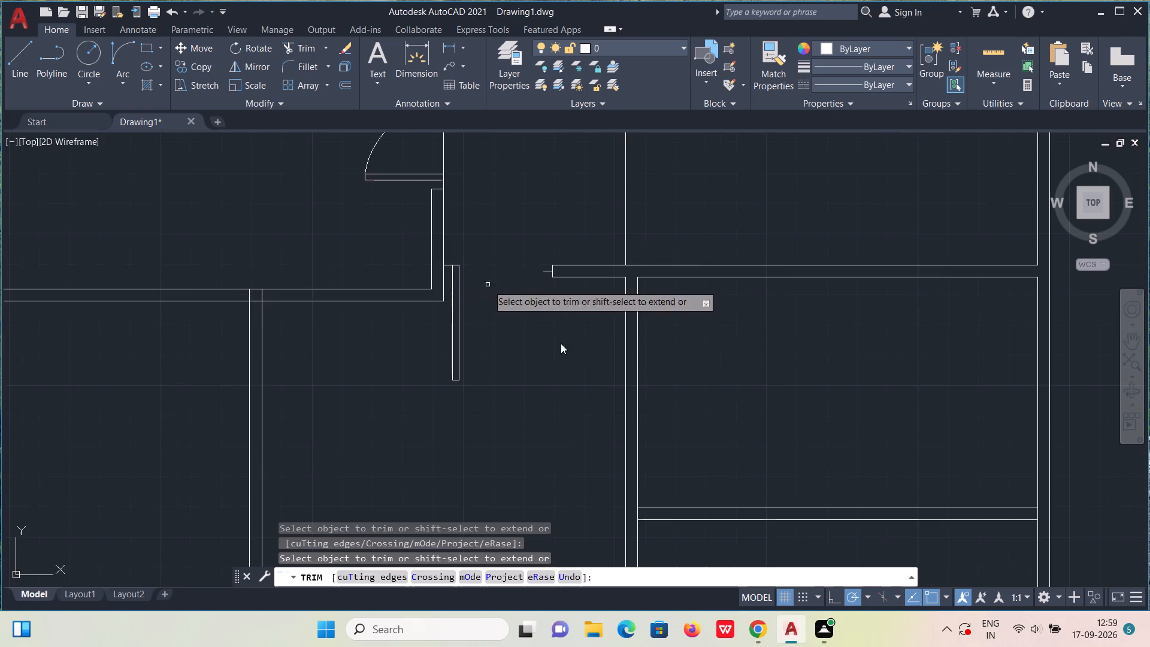
{"action": "middle_click_drag", "start_coordinate": [558, 350], "coordinate": [545, 312]}
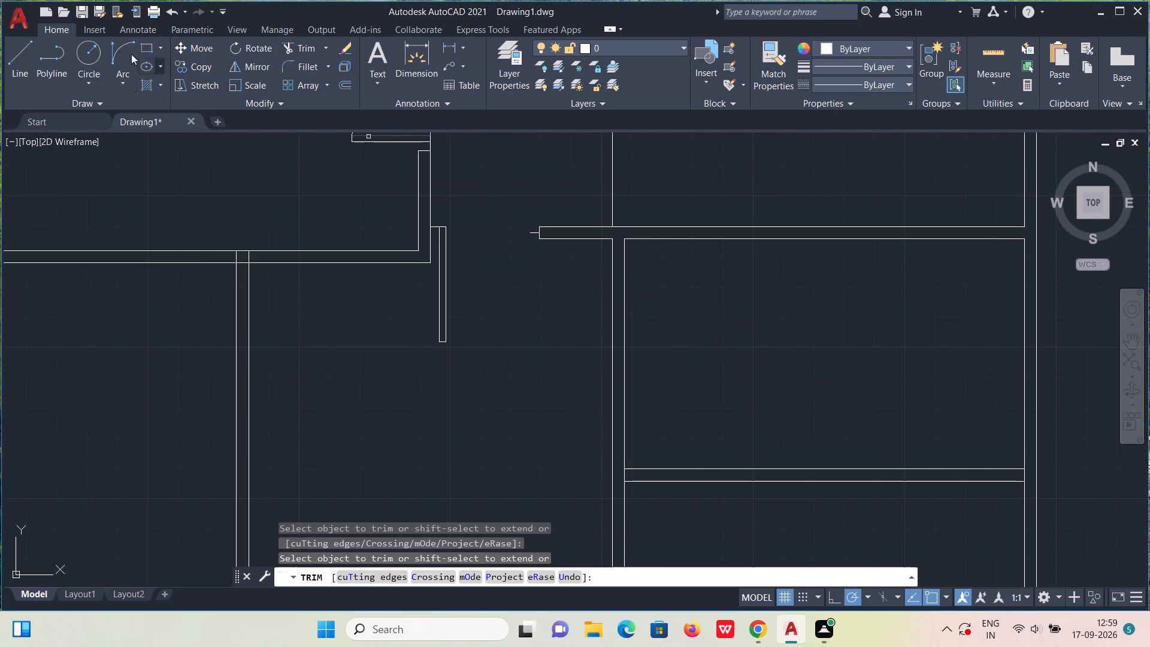
{"action": "left_click", "coordinate": [125, 52]}
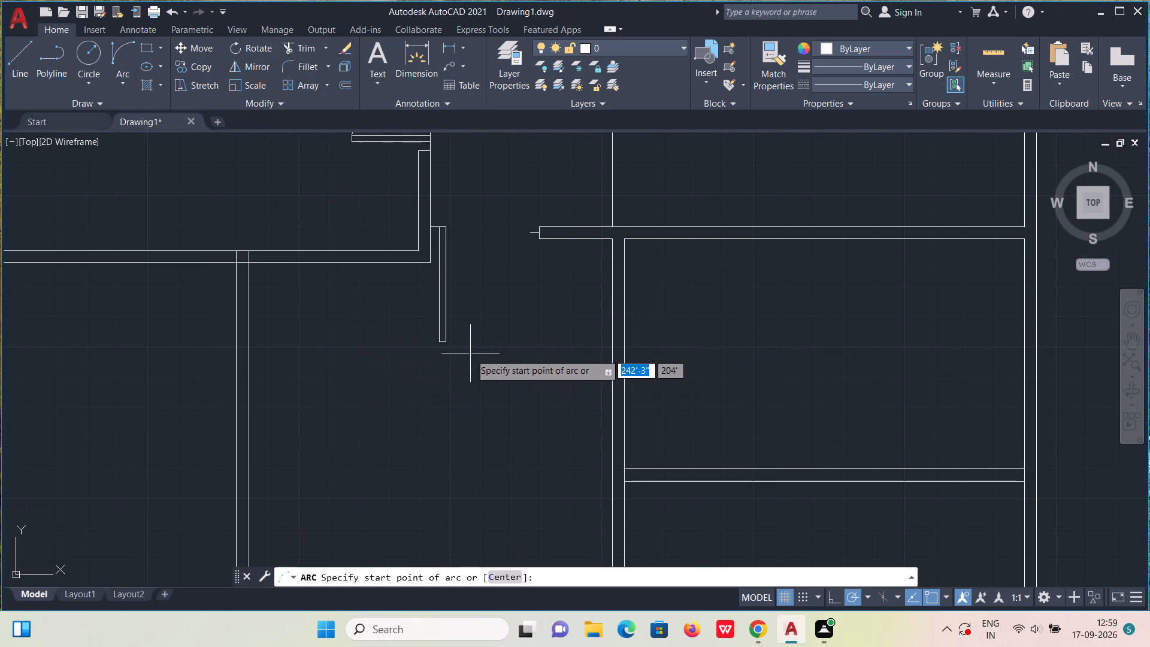
{"action": "scroll", "coordinate": [467, 349], "scroll_direction": "up", "scroll_amount": 2}
{"action": "left_click", "coordinate": [410, 335]}
{"action": "scroll", "coordinate": [415, 323], "scroll_direction": "down", "scroll_amount": 4}
{"action": "middle_click_drag", "start_coordinate": [493, 334], "coordinate": [494, 406]}
{"action": "scroll", "coordinate": [466, 359], "scroll_direction": "up", "scroll_amount": 6}
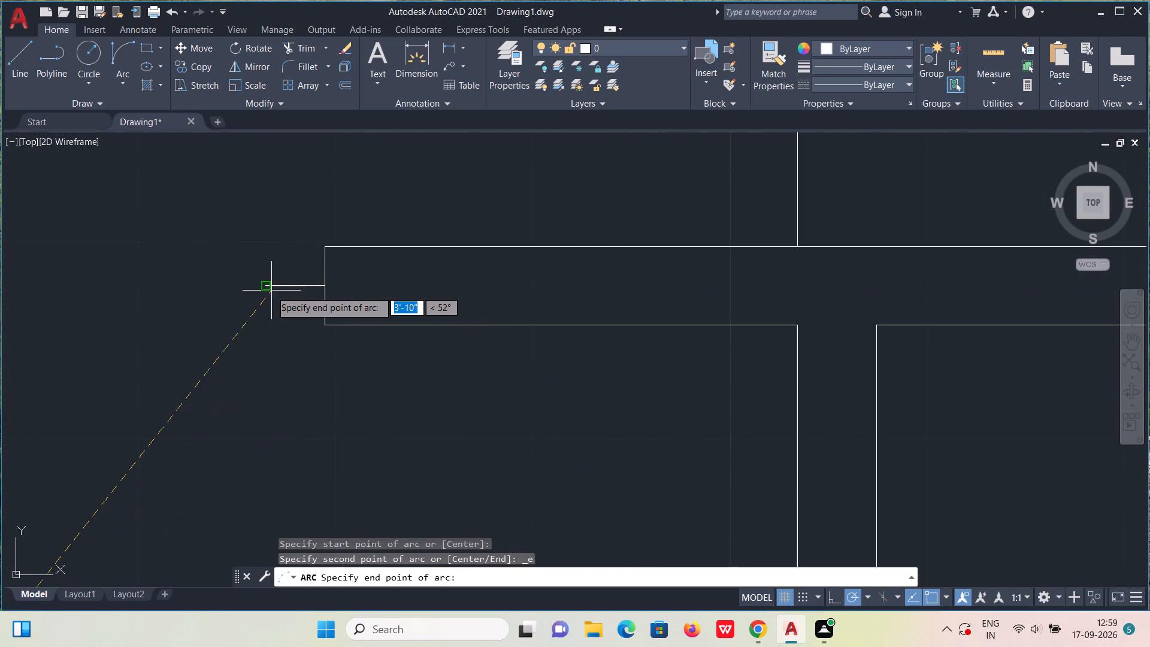
{"action": "left_click", "coordinate": [269, 289]}
{"action": "scroll", "coordinate": [269, 289], "scroll_direction": "down", "scroll_amount": 3}
{"action": "middle_click_drag", "start_coordinate": [328, 304], "coordinate": [420, 279]}
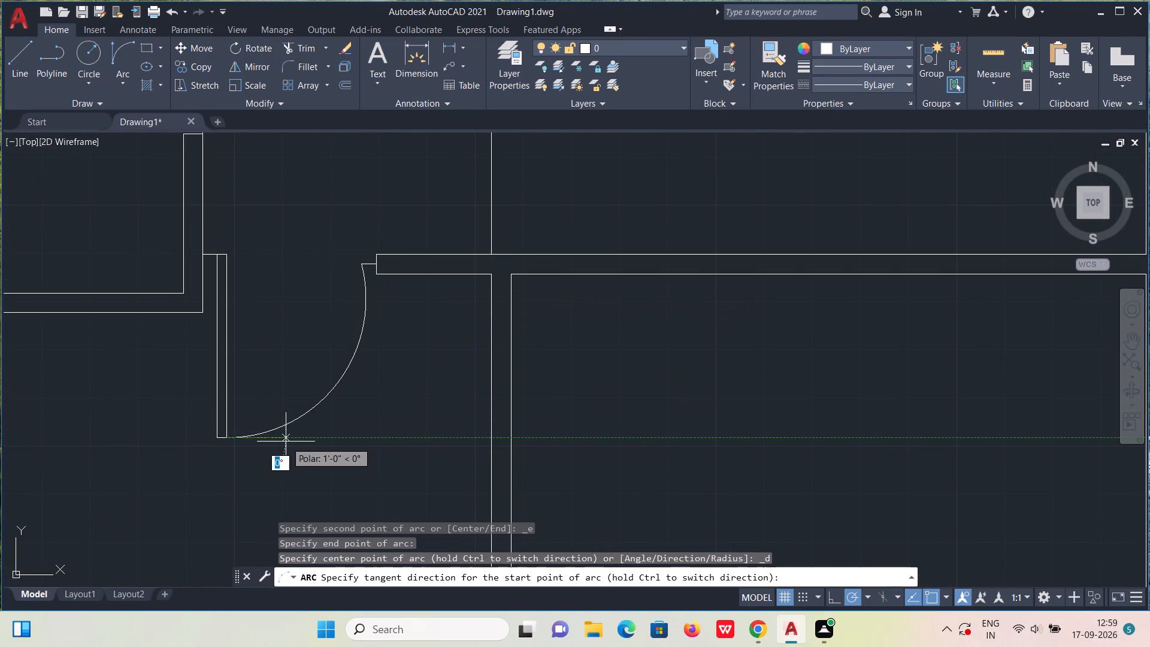
{"action": "left_click", "coordinate": [295, 409]}
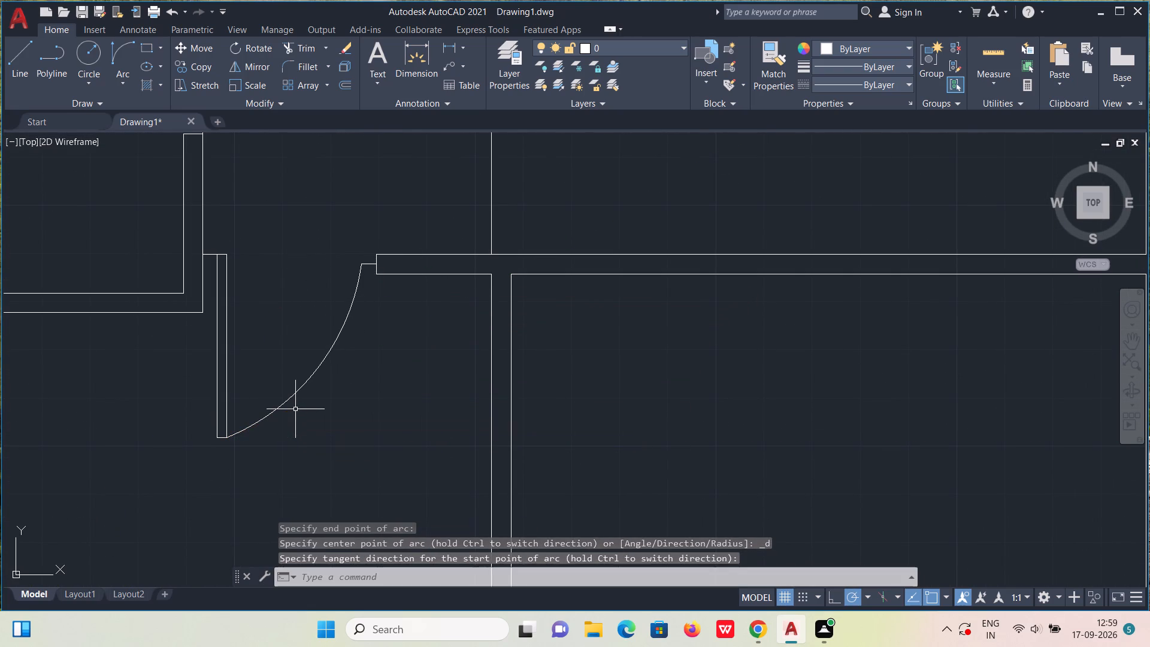
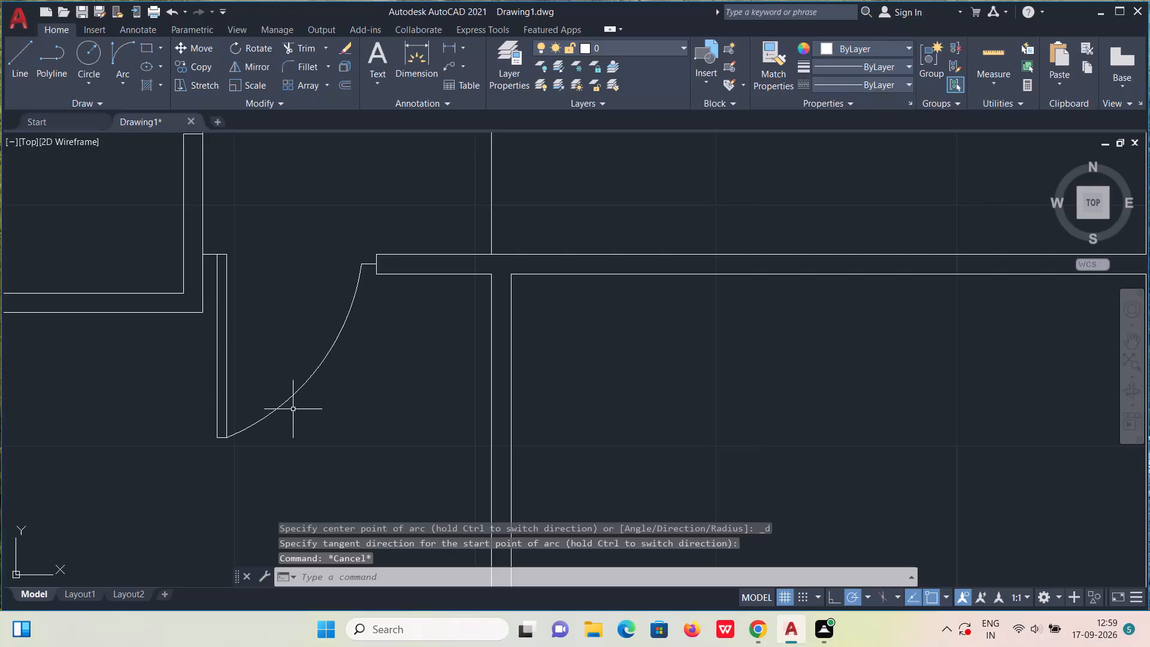
Draw a jamb line across the north wall of the double-door room, at the east face of the crossing vertical wall.
{"action": "scroll", "coordinate": [316, 341], "scroll_direction": "down", "scroll_amount": 3}
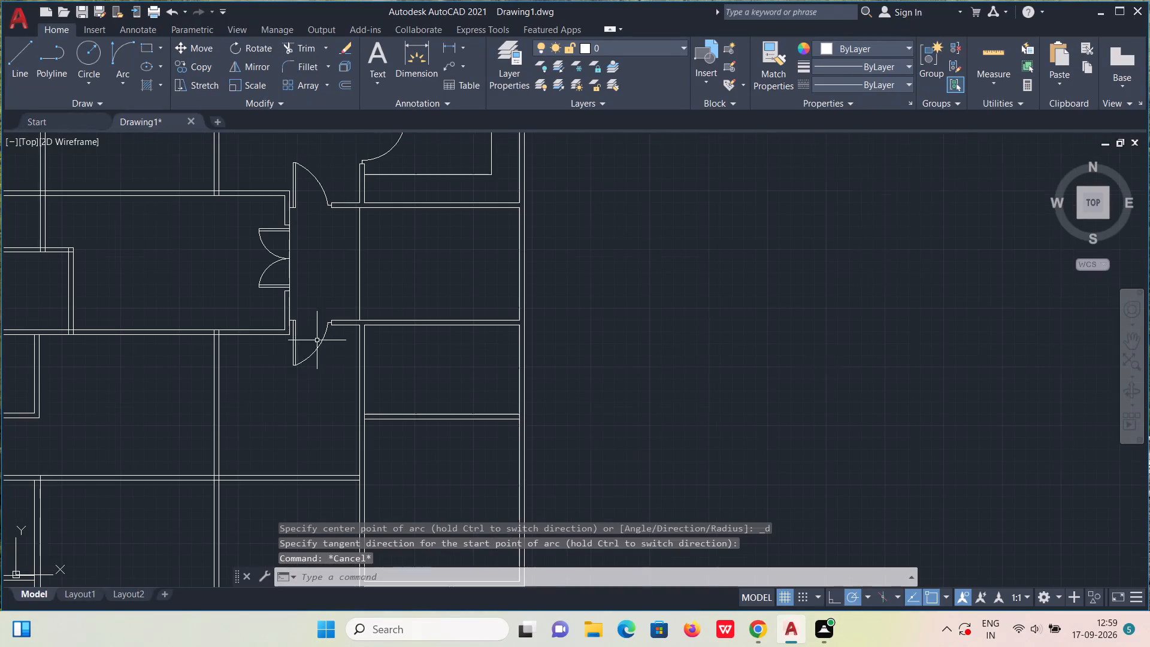
{"action": "scroll", "coordinate": [344, 297], "scroll_direction": "down", "scroll_amount": 1}
{"action": "middle_click_drag", "start_coordinate": [347, 295], "coordinate": [399, 279]}
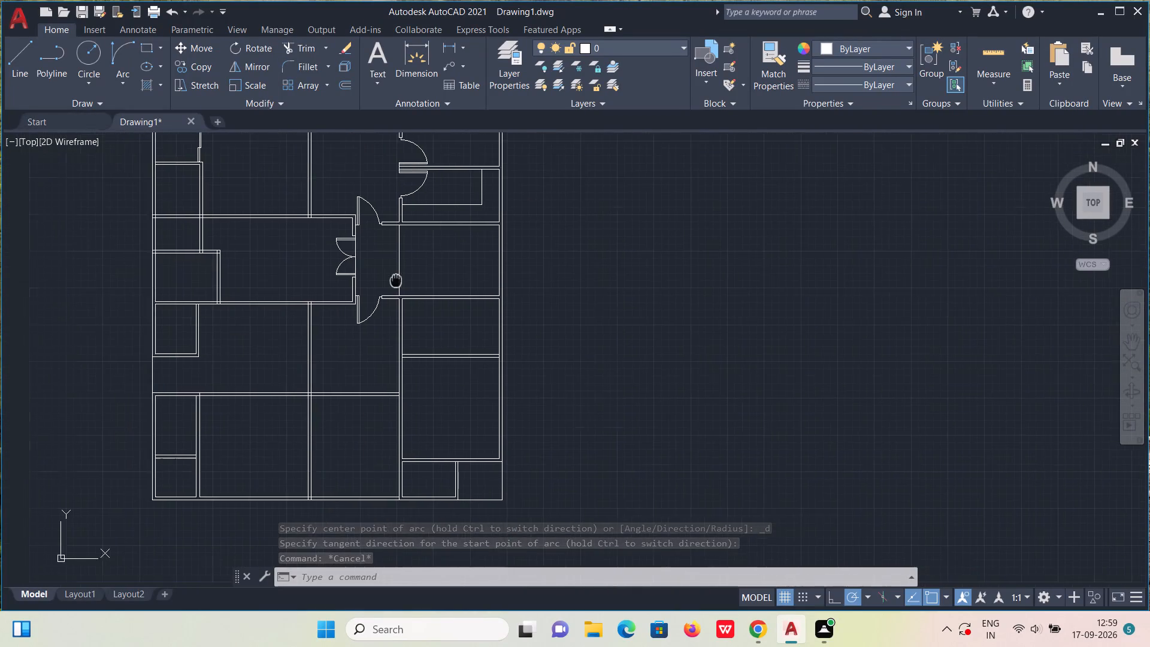
{"action": "middle_click_drag", "start_coordinate": [399, 279], "coordinate": [443, 310]}
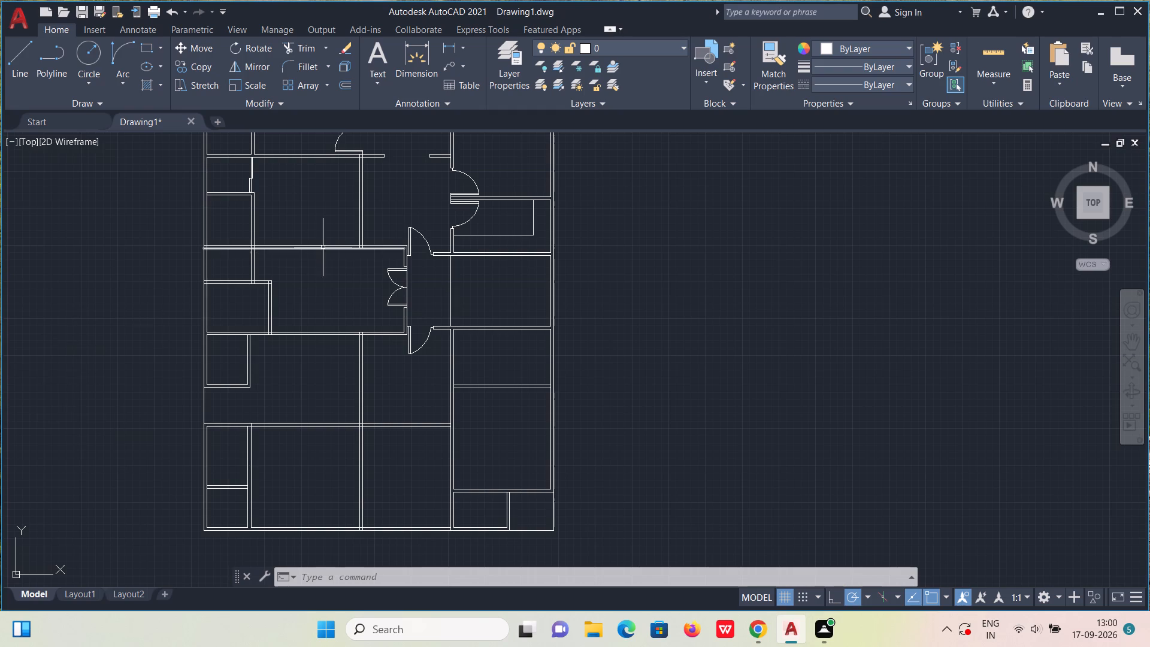
{"action": "middle_click_drag", "start_coordinate": [320, 192], "coordinate": [494, 313]}
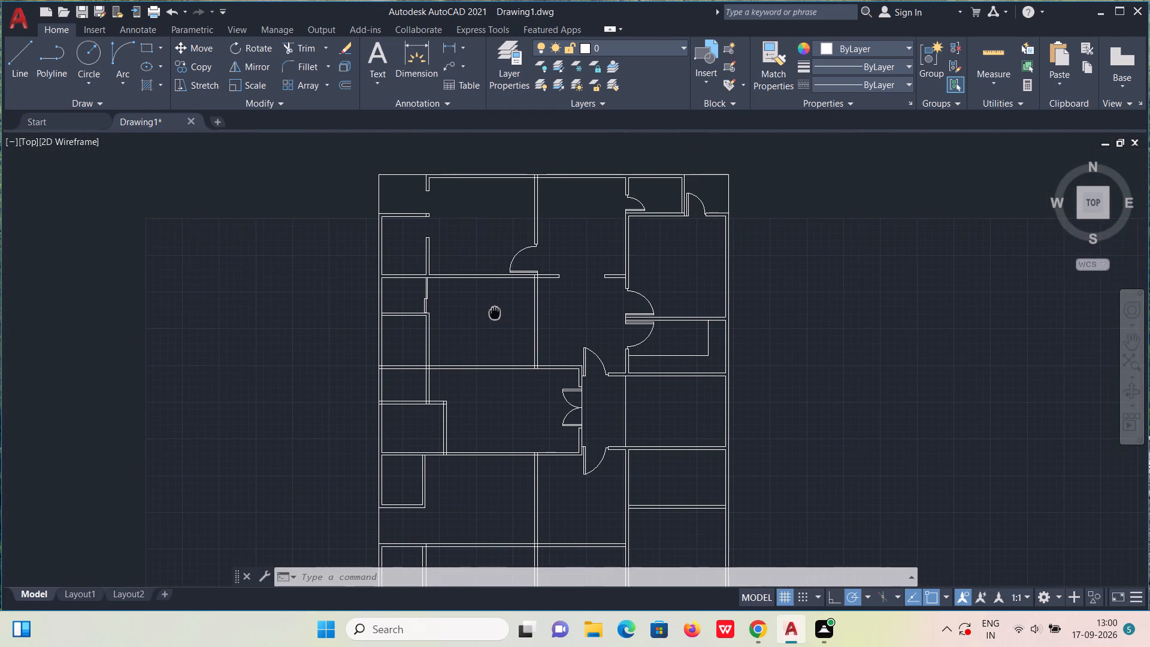
{"action": "middle_click_drag", "start_coordinate": [494, 313], "coordinate": [498, 249]}
{"action": "scroll", "coordinate": [494, 264], "scroll_direction": "up", "scroll_amount": 1}
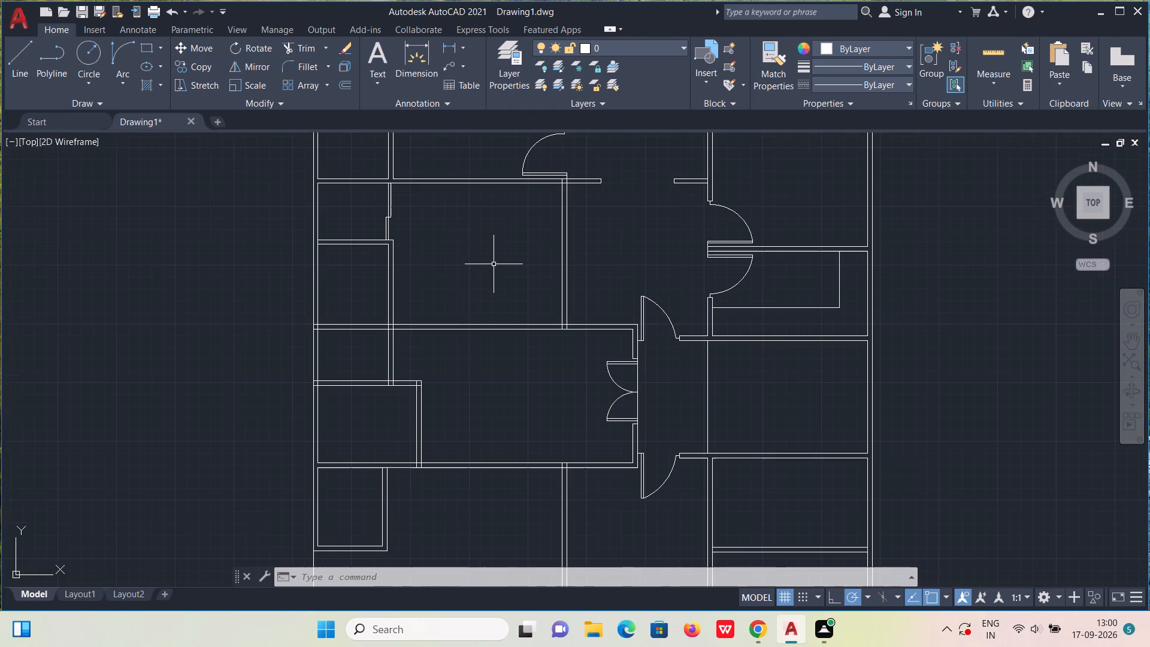
{"action": "scroll", "coordinate": [494, 264], "scroll_direction": "up", "scroll_amount": 1}
{"action": "scroll", "coordinate": [471, 297], "scroll_direction": "down", "scroll_amount": 1}
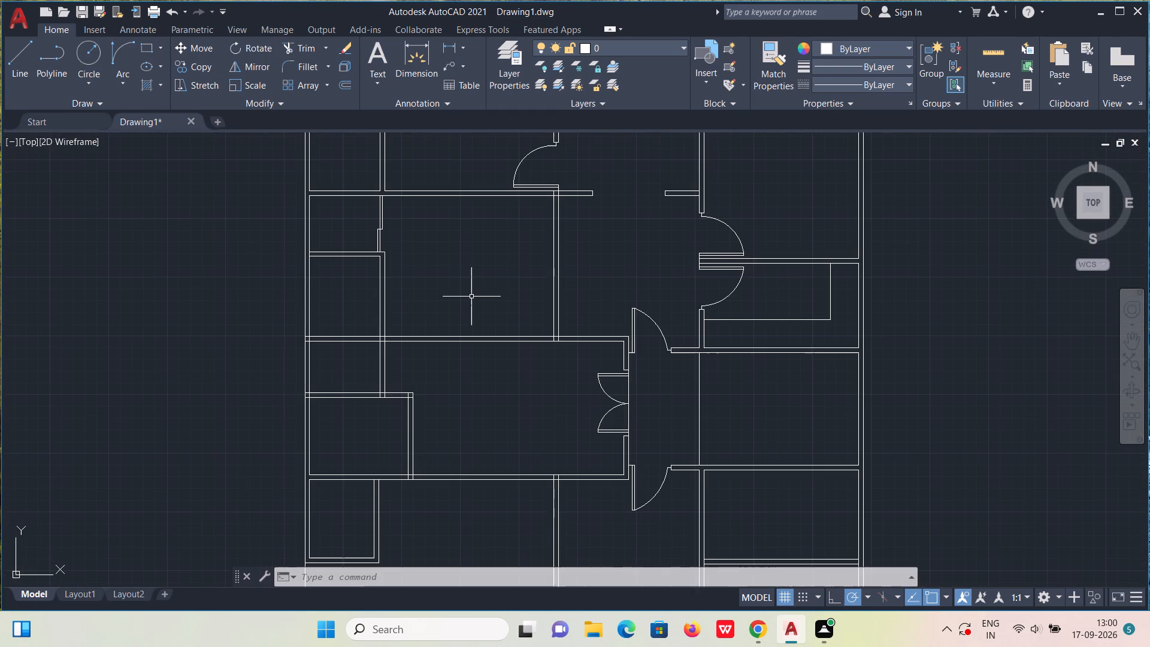
{"action": "middle_click_drag", "start_coordinate": [450, 310], "coordinate": [485, 260]}
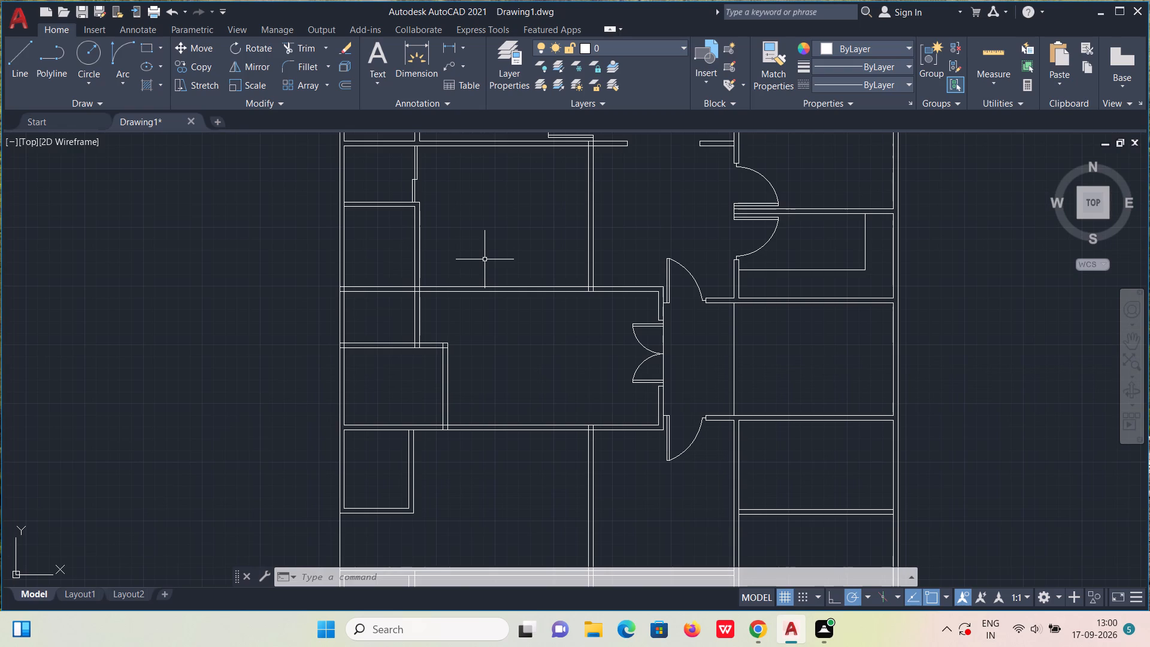
{"action": "scroll", "coordinate": [409, 274], "scroll_direction": "up", "scroll_amount": 4}
{"action": "scroll", "coordinate": [450, 307], "scroll_direction": "down", "scroll_amount": 2}
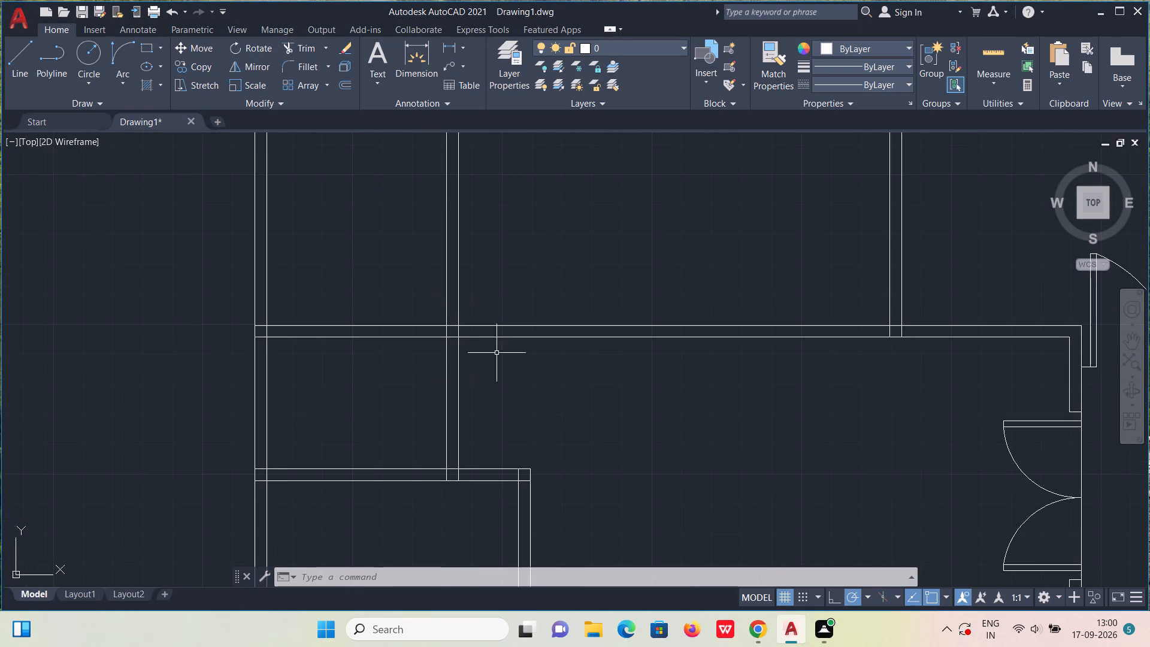
{"action": "scroll", "coordinate": [485, 343], "scroll_direction": "up", "scroll_amount": 1}
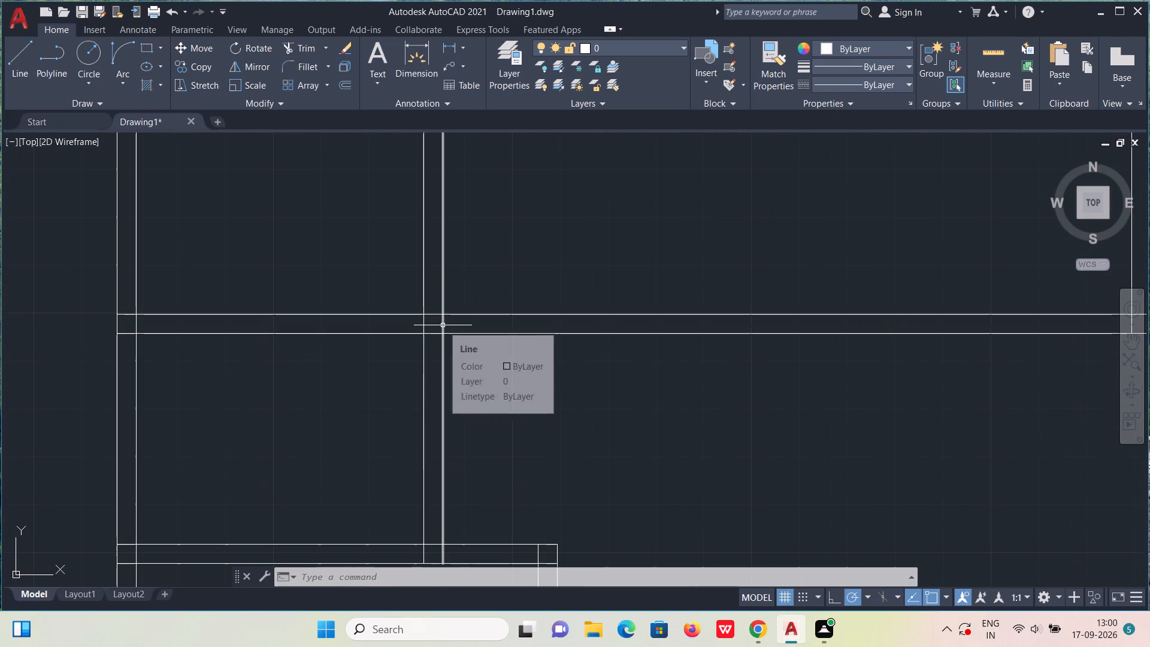
{"action": "key", "text": "l"}
{"action": "key", "text": "Return"}
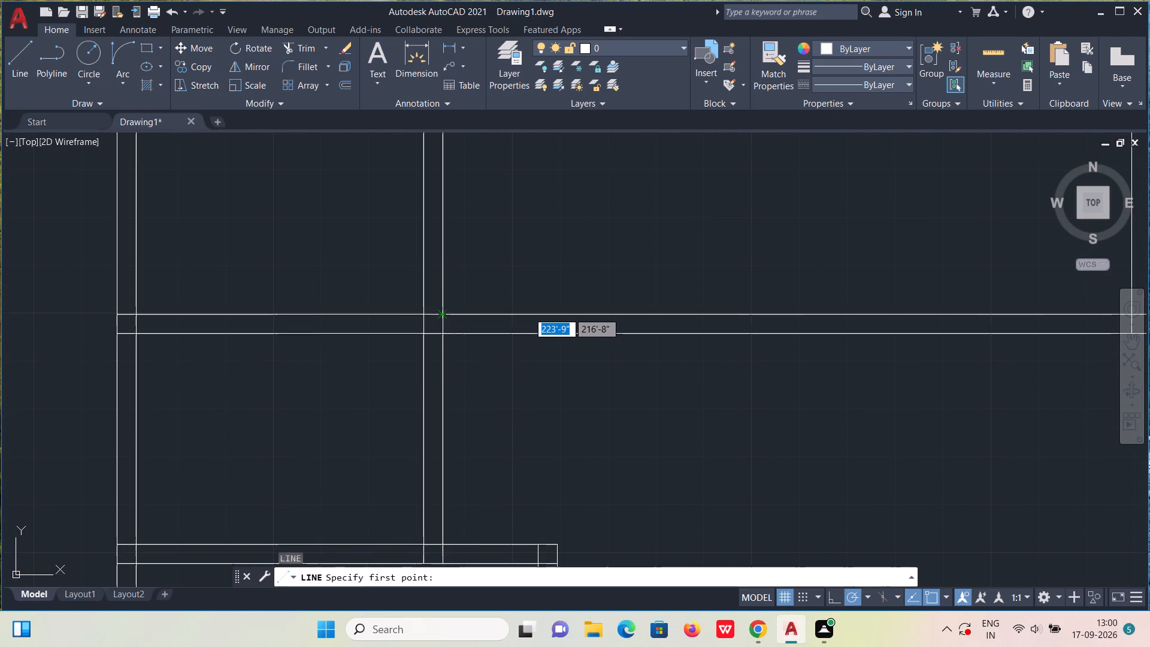
{"action": "left_click", "coordinate": [443, 312]}
{"action": "left_click", "coordinate": [444, 337]}
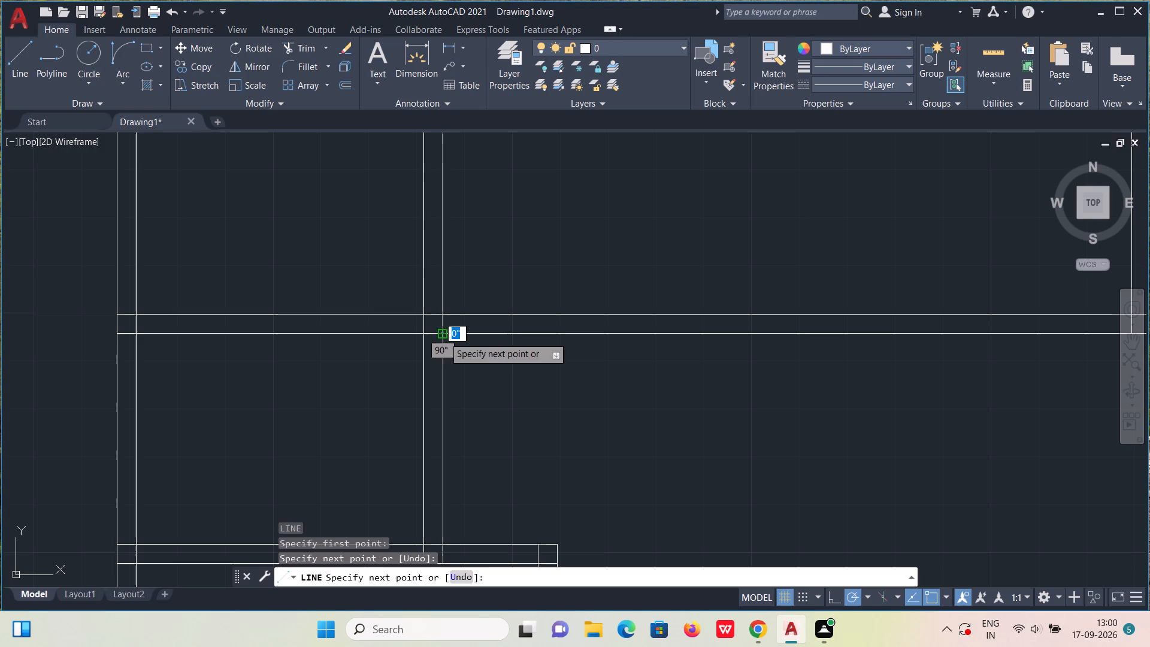
{"action": "key", "text": "Escape"}
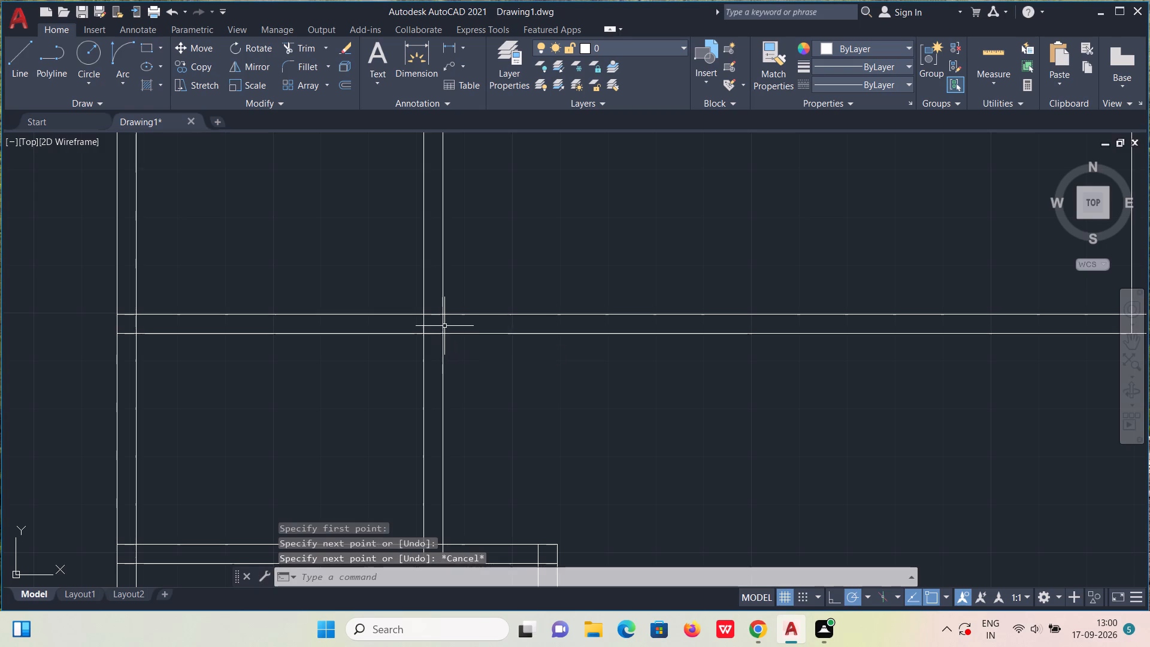
Copy the jamb line 3' east along the wall to mark the door opening's other side.
{"action": "left_click", "coordinate": [443, 326]}
{"action": "type", "text": "co"}
{"action": "key", "text": "Return"}
{"action": "left_click", "coordinate": [443, 325]}
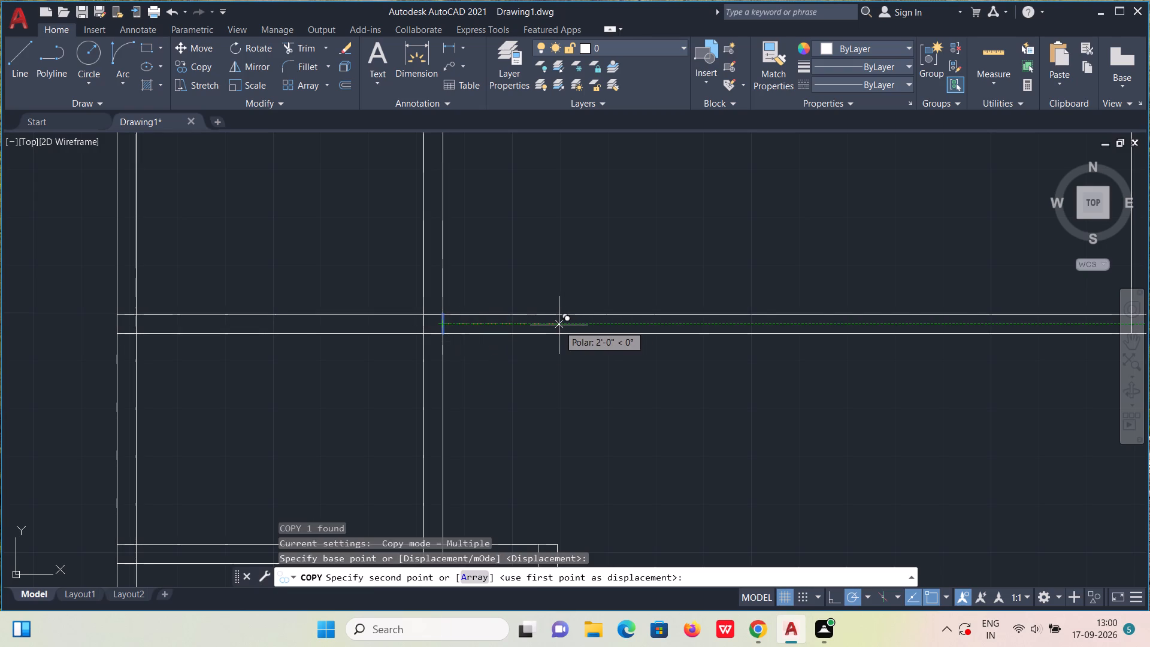
{"action": "type", "text": "3'"}
{"action": "key", "text": "Return"}
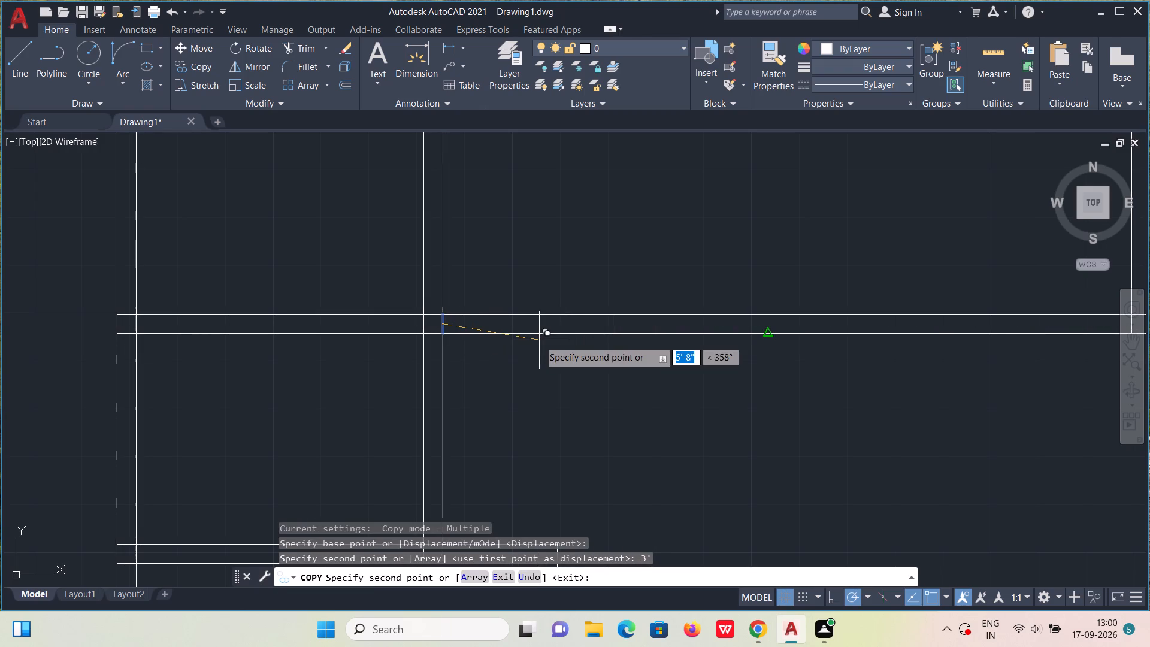
{"action": "key", "text": "Escape"}
Start a door leaf from the west jamb line's midpoint: draw 3" east, 3' north and 2" east.
{"action": "key", "text": "l"}
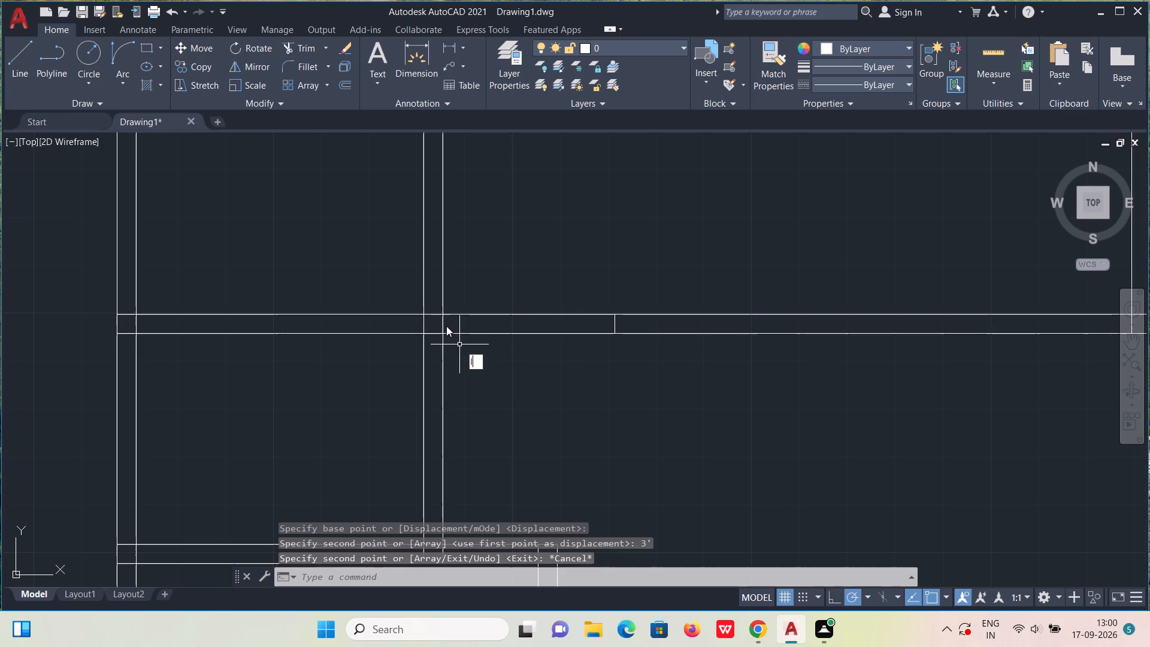
{"action": "key", "text": "Return"}
{"action": "left_click", "coordinate": [446, 326]}
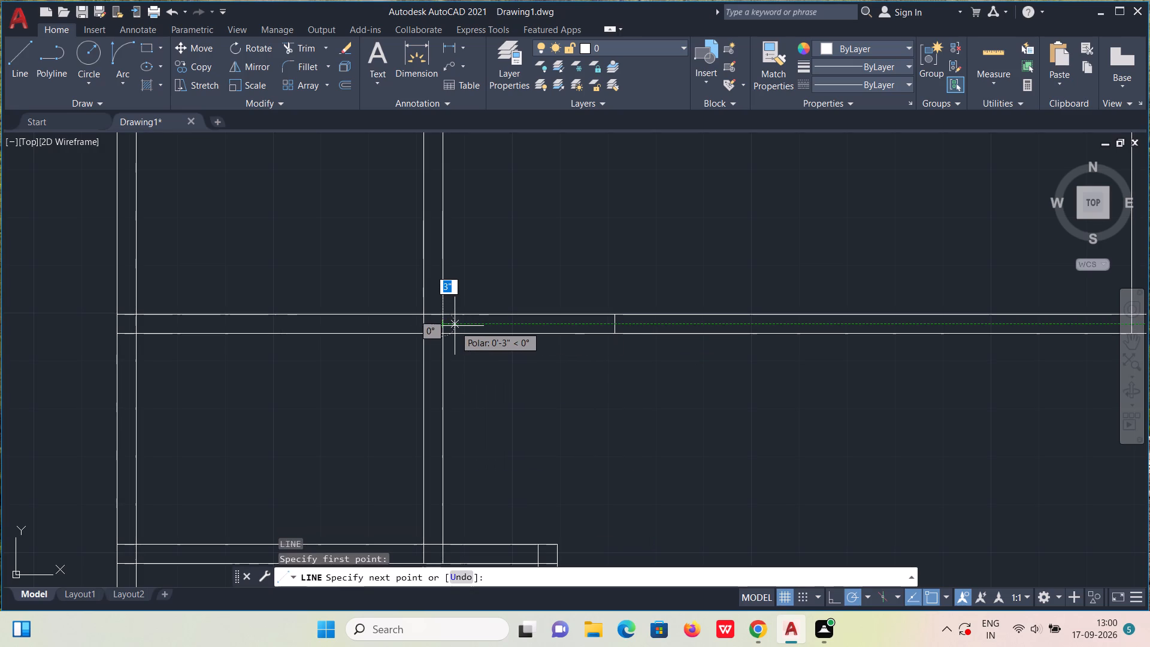
{"action": "type", "text": "3\""}
{"action": "key", "text": "Return"}
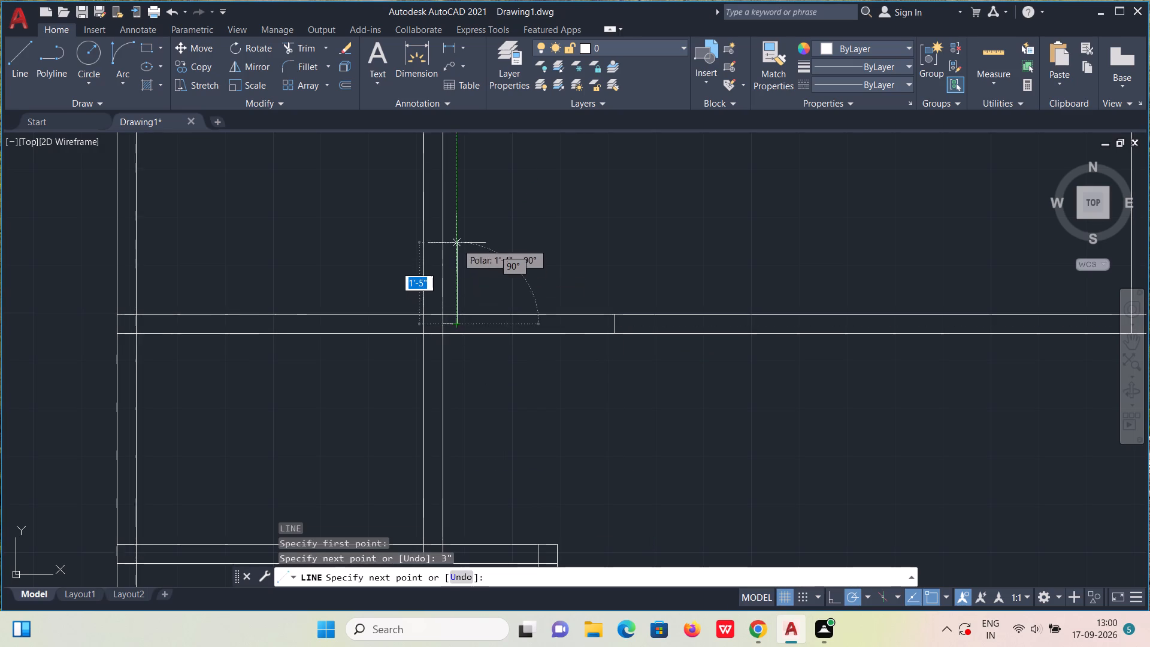
{"action": "scroll", "coordinate": [456, 242], "scroll_direction": "down", "scroll_amount": 2}
{"action": "middle_click_drag", "start_coordinate": [456, 241], "coordinate": [467, 371]}
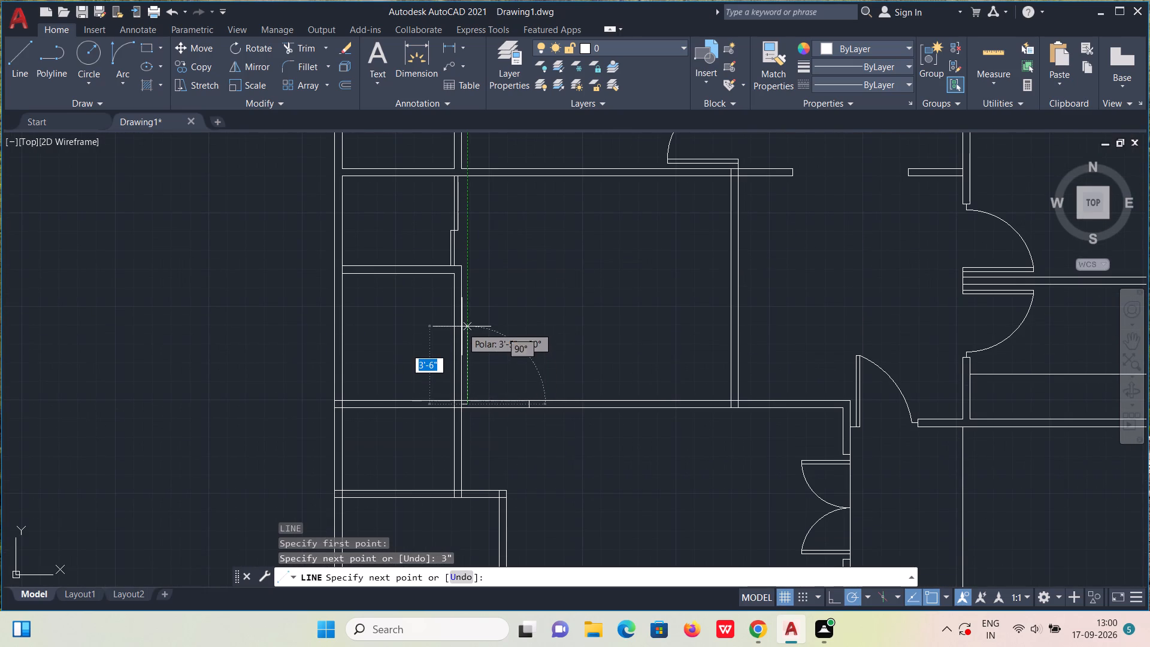
{"action": "type", "text": "3'"}
{"action": "key", "text": "Return"}
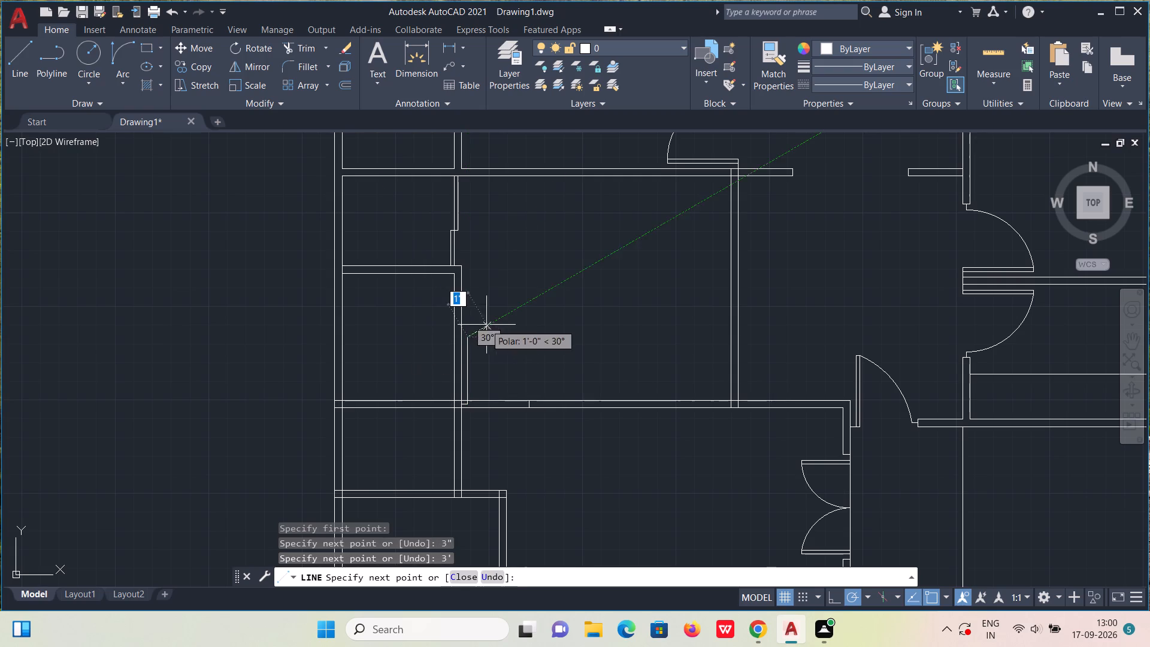
{"action": "type", "text": "2\""}
{"action": "key", "text": "Return"}
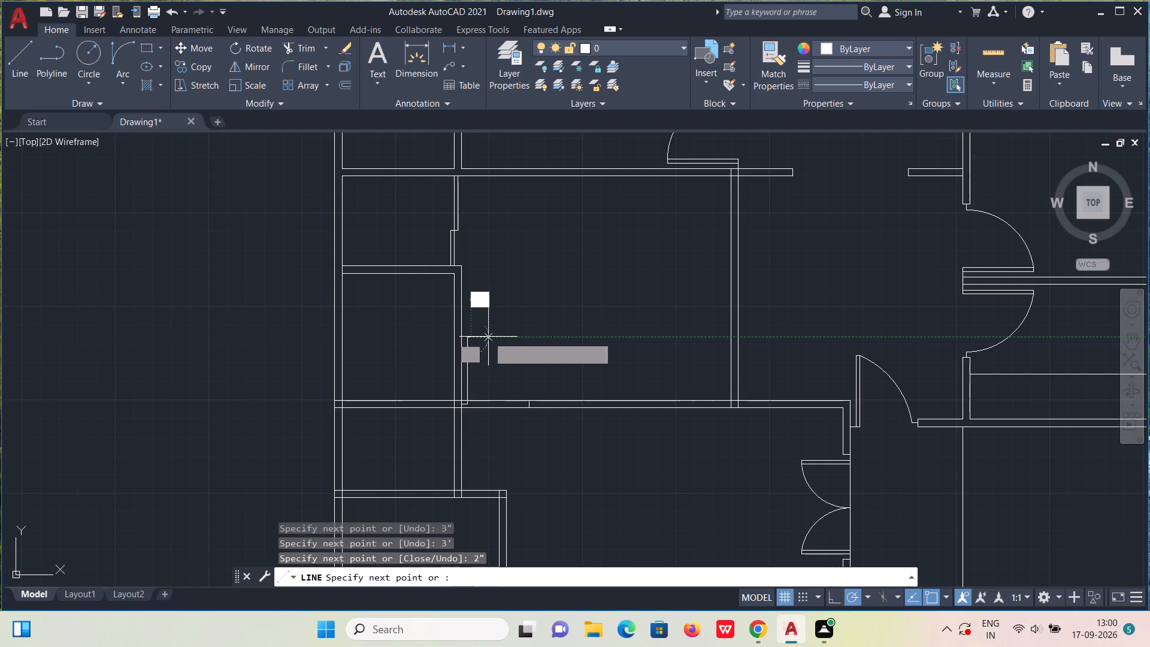
Continue the leaf south to the wall's lower edge, 2" west, and up to the end of the 3" line.
{"action": "scroll", "coordinate": [475, 416], "scroll_direction": "up", "scroll_amount": 2}
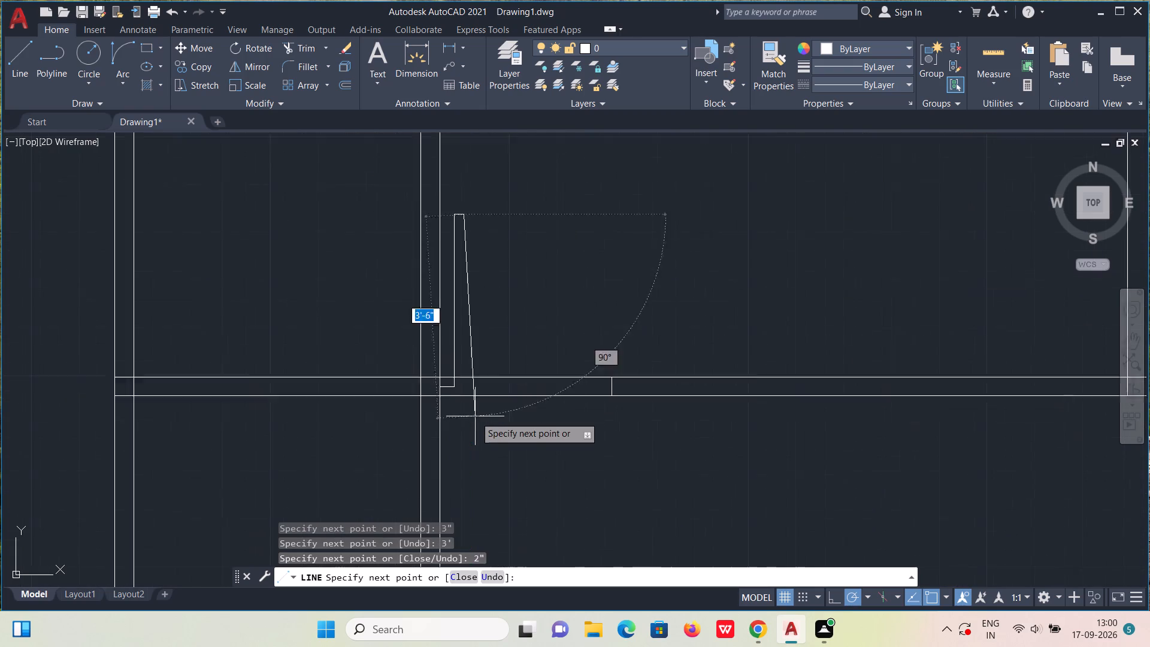
{"action": "scroll", "coordinate": [475, 416], "scroll_direction": "up", "scroll_amount": 1}
{"action": "left_click", "coordinate": [456, 384]}
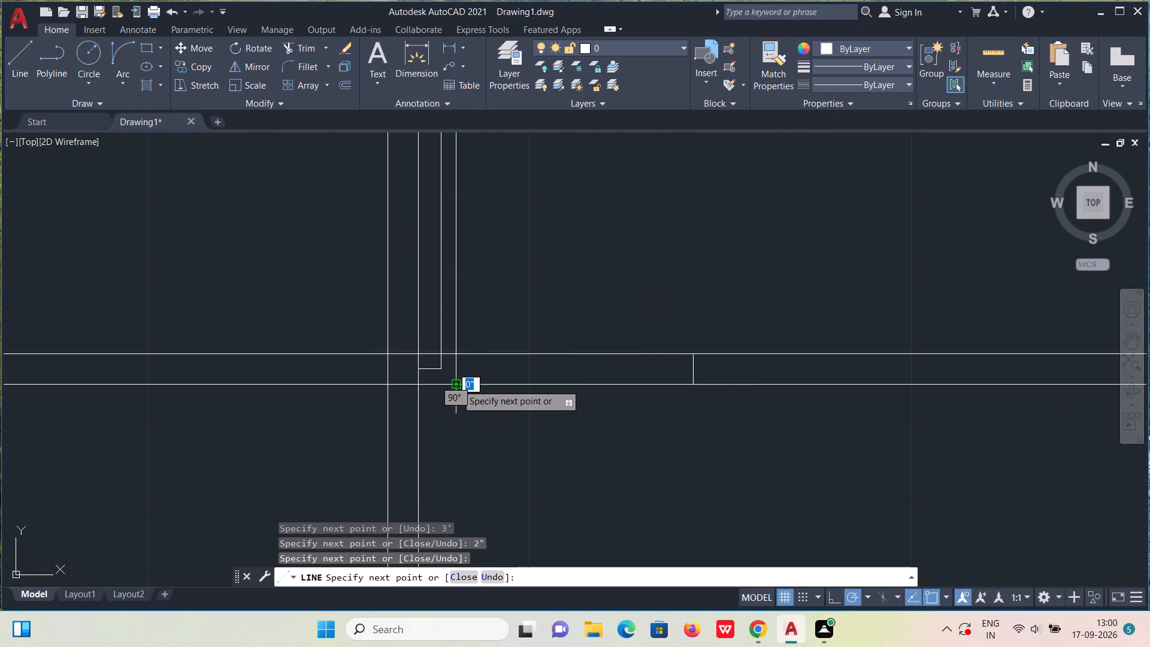
{"action": "type", "text": "2\""}
{"action": "key", "text": "Return"}
{"action": "left_click", "coordinate": [441, 366]}
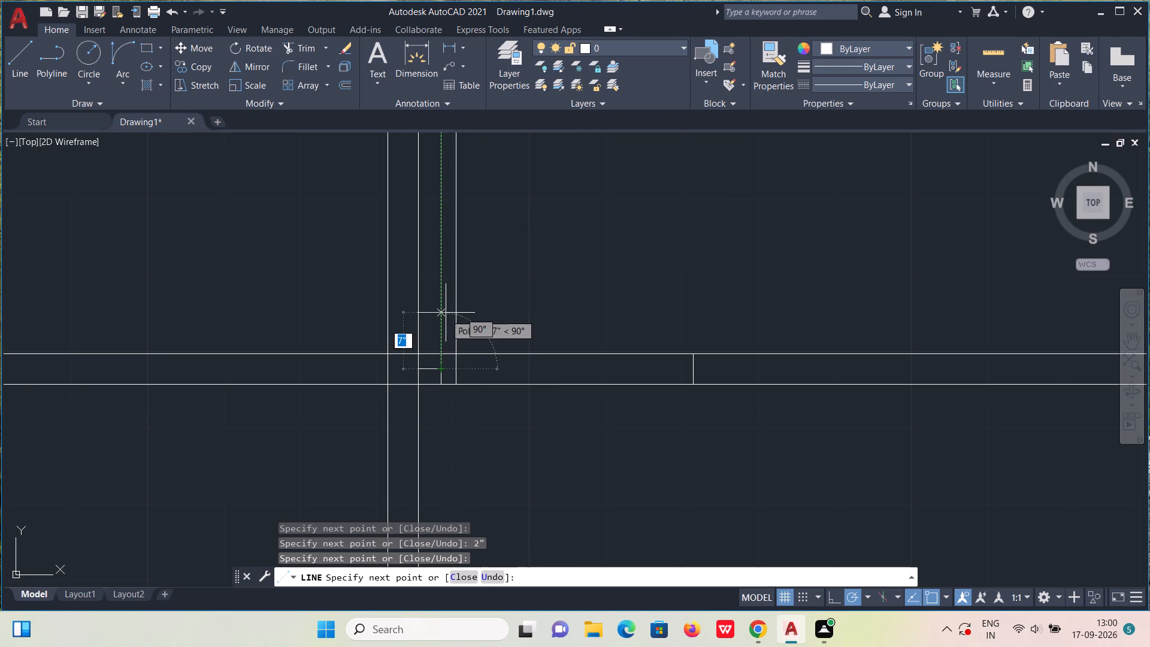
{"action": "key", "text": "Escape"}
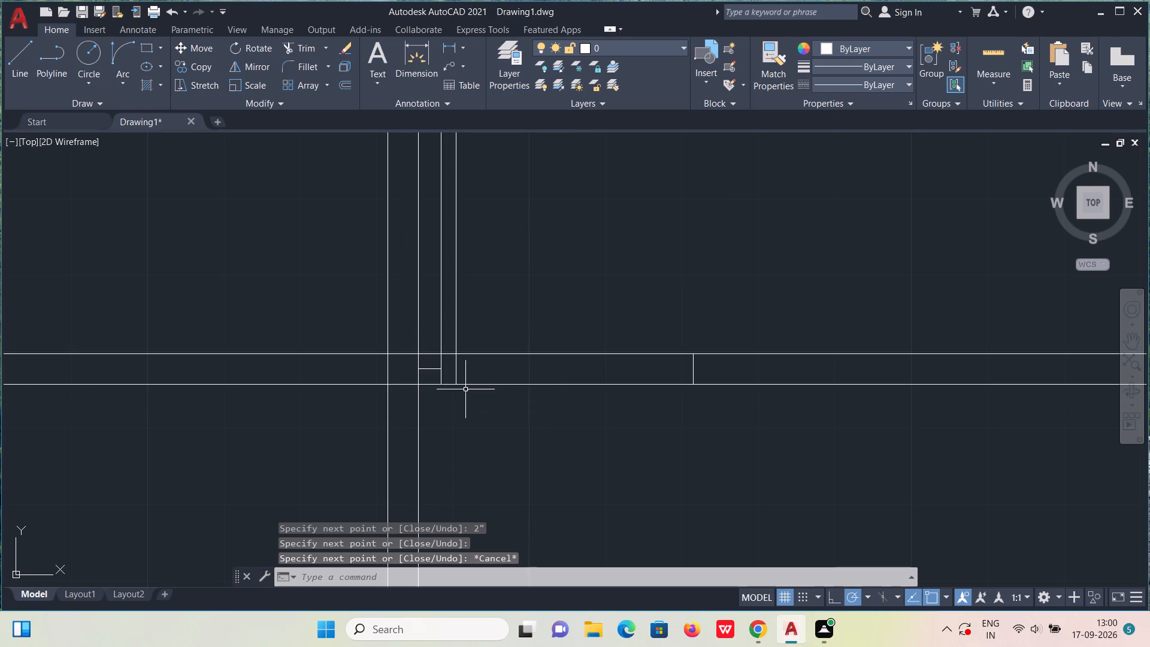
Draw a 3" line west into the opening from the midpoint of the copied jamb line.
{"action": "scroll", "coordinate": [467, 367], "scroll_direction": "up", "scroll_amount": 1}
{"action": "scroll", "coordinate": [552, 356], "scroll_direction": "down", "scroll_amount": 2}
{"action": "middle_click_drag", "start_coordinate": [569, 370], "coordinate": [432, 483]}
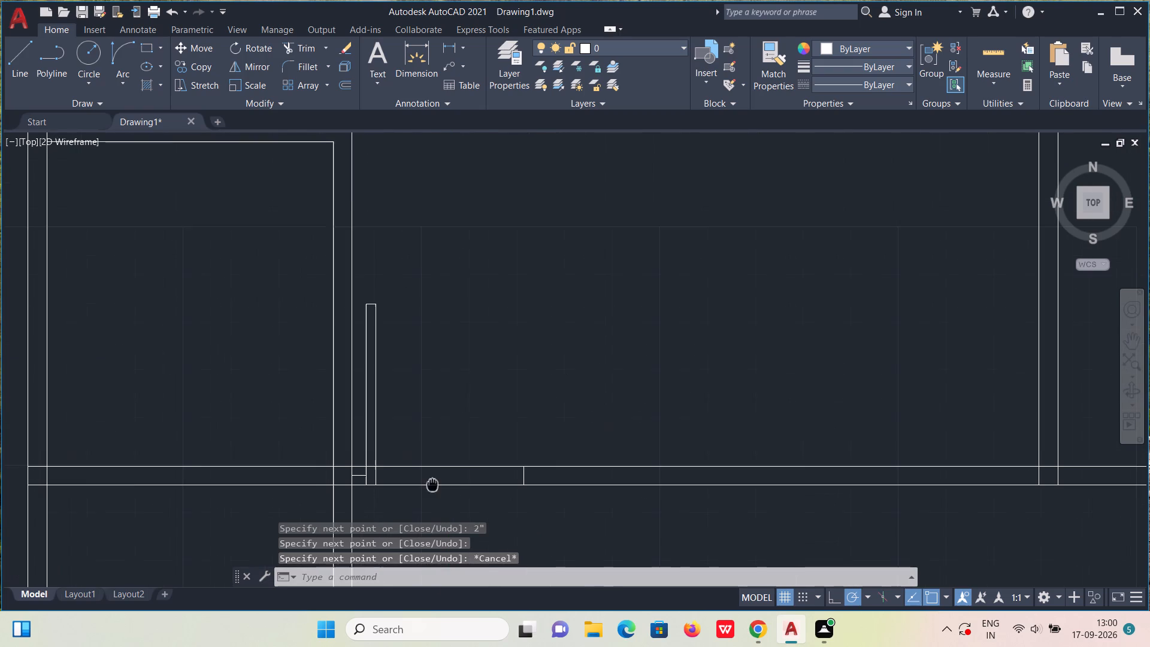
{"action": "middle_click_drag", "start_coordinate": [432, 483], "coordinate": [432, 485]}
{"action": "key", "text": "l"}
{"action": "key", "text": "Return"}
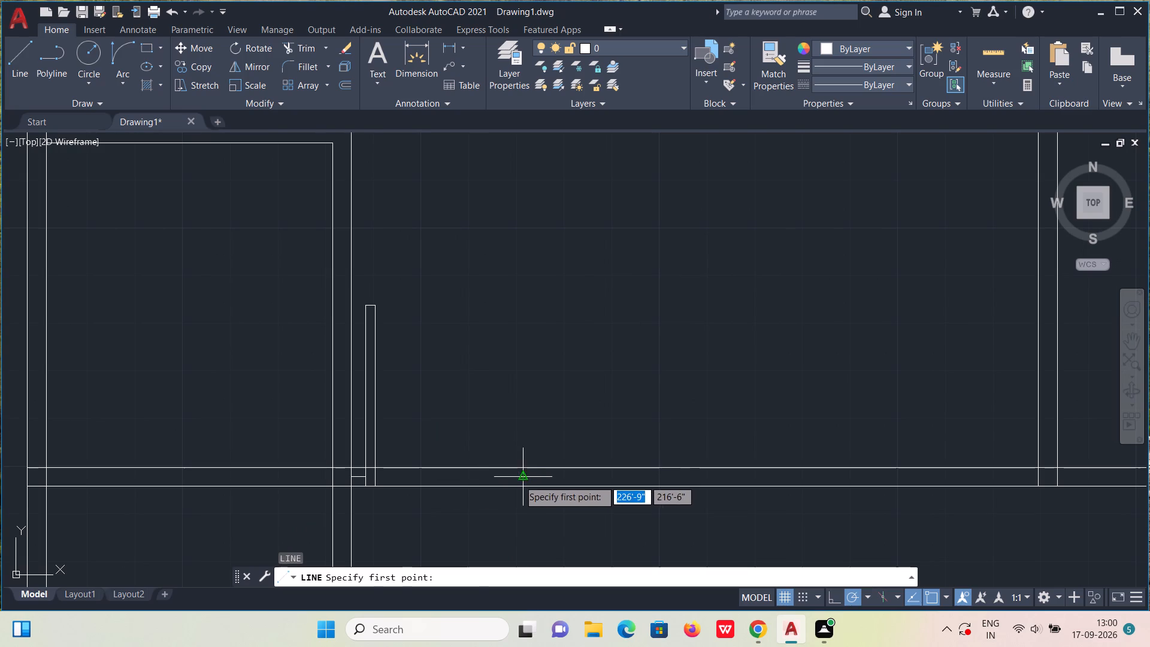
{"action": "left_click", "coordinate": [520, 480]}
{"action": "type", "text": "3\""}
{"action": "key", "text": "Return"}
{"action": "key", "text": "Escape"}
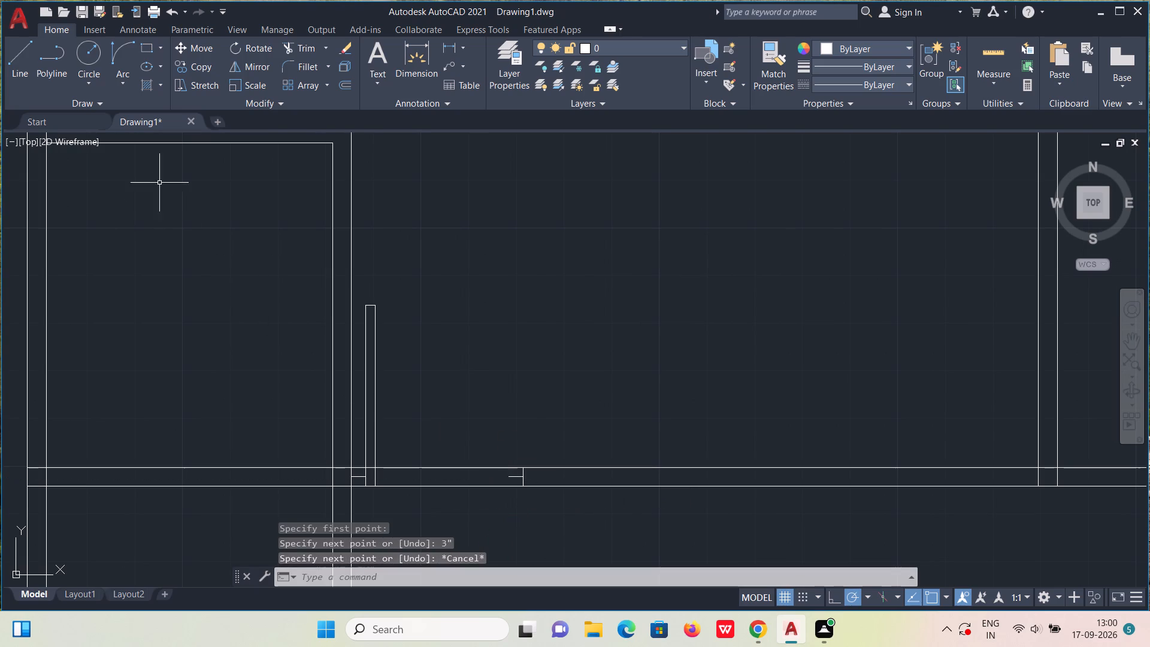
Trim both wall lines across the door opening, plus the upper wall line and 3" line beside the leaf and the line crossing it.
{"action": "left_click", "coordinate": [281, 46]}
{"action": "left_click_drag", "start_coordinate": [448, 370], "coordinate": [456, 470]}
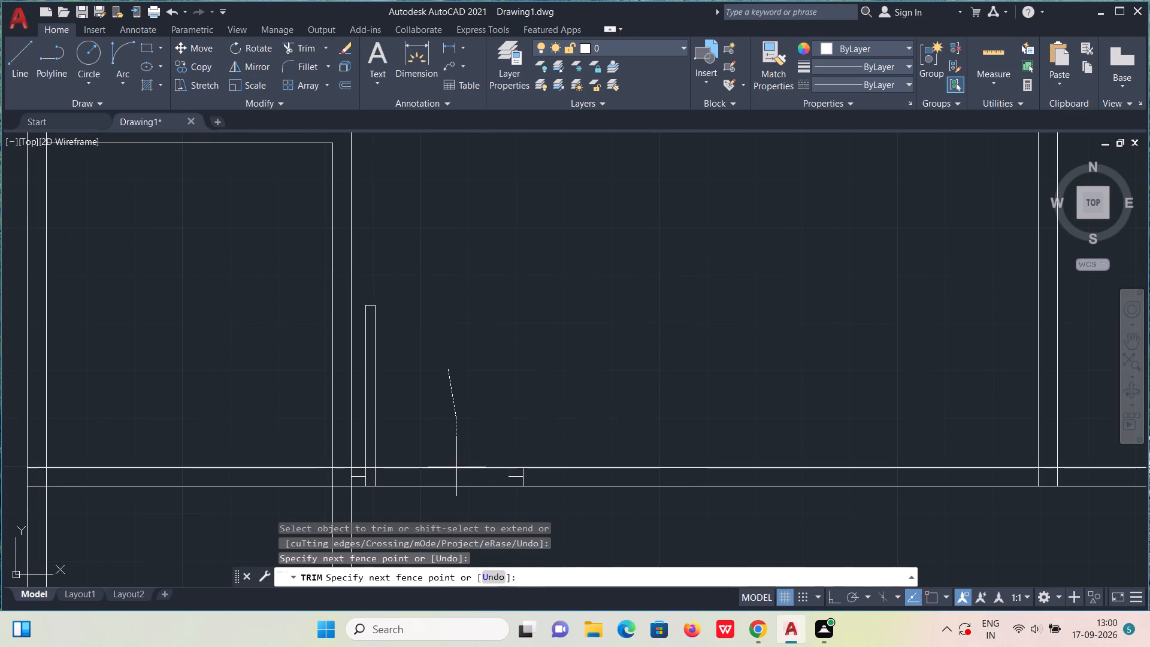
{"action": "left_click_drag", "start_coordinate": [456, 470], "coordinate": [459, 497]}
{"action": "scroll", "coordinate": [378, 497], "scroll_direction": "up", "scroll_amount": 2}
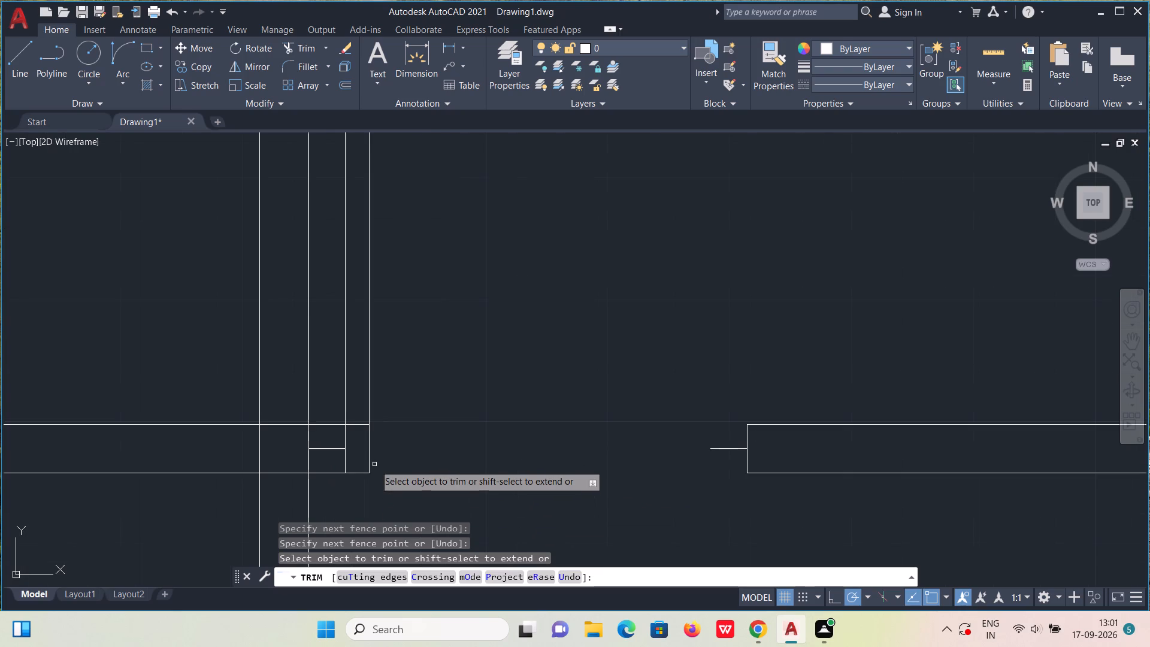
{"action": "left_click_drag", "start_coordinate": [326, 413], "coordinate": [330, 451]}
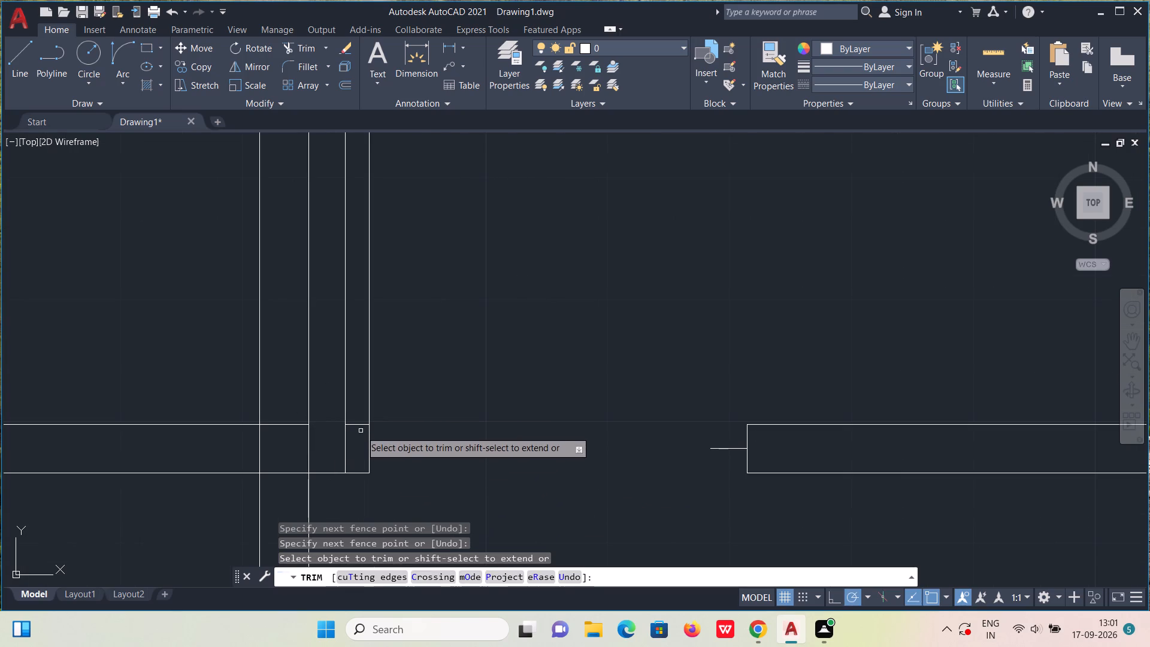
{"action": "left_click", "coordinate": [361, 427]}
{"action": "left_click", "coordinate": [361, 420]}
{"action": "key", "text": "Escape"}
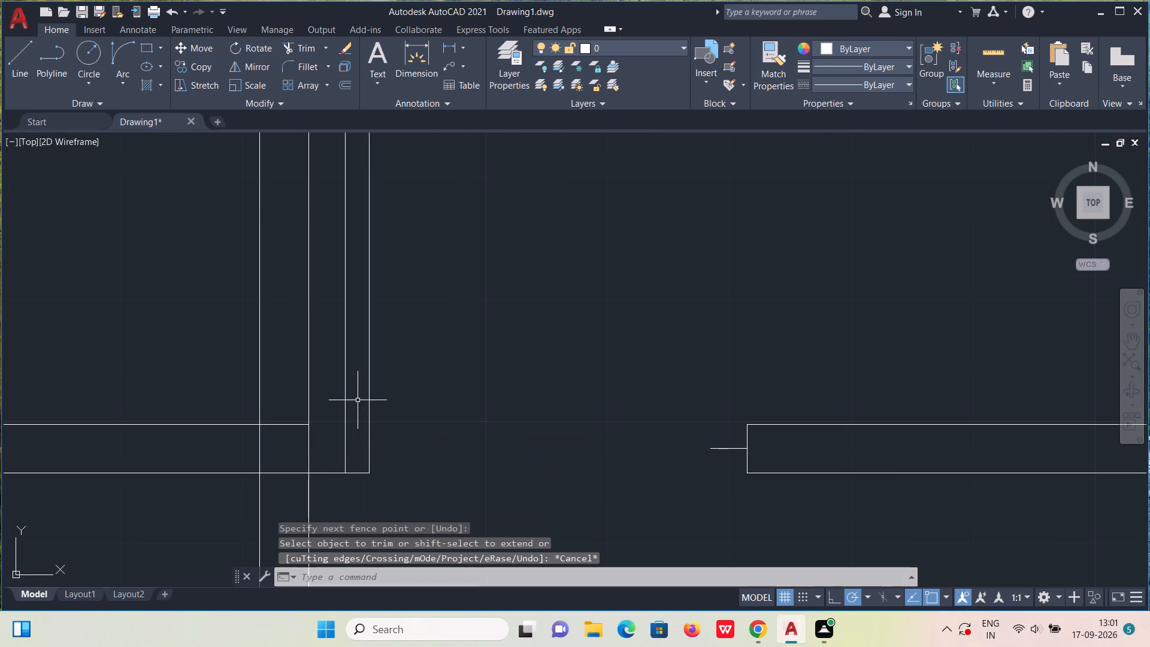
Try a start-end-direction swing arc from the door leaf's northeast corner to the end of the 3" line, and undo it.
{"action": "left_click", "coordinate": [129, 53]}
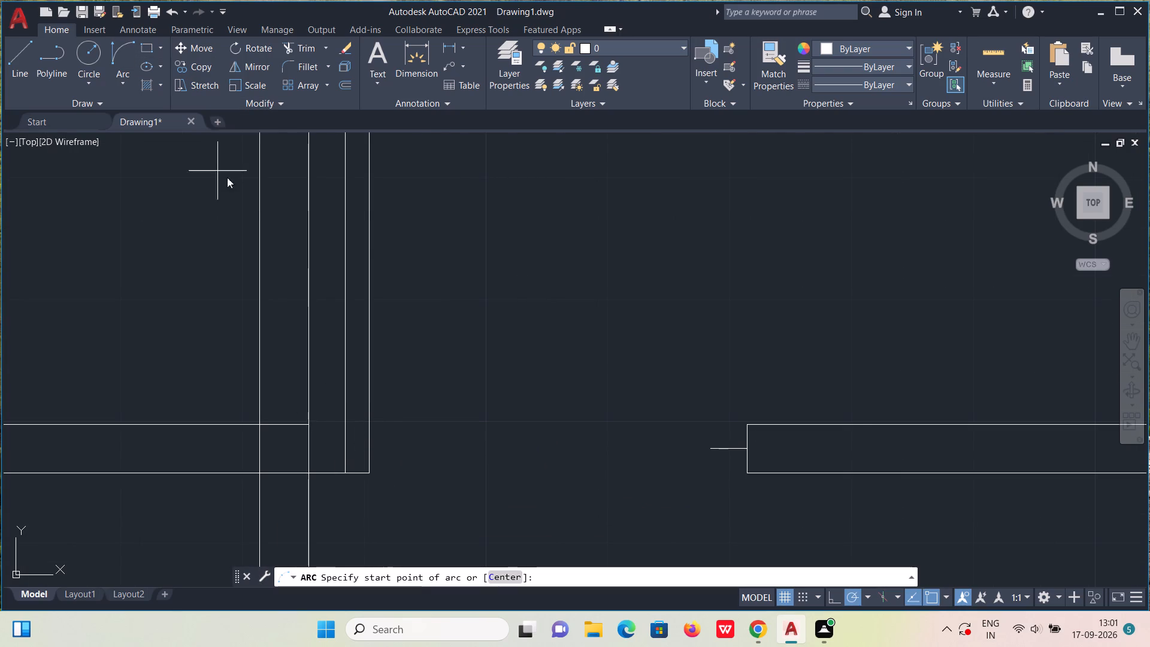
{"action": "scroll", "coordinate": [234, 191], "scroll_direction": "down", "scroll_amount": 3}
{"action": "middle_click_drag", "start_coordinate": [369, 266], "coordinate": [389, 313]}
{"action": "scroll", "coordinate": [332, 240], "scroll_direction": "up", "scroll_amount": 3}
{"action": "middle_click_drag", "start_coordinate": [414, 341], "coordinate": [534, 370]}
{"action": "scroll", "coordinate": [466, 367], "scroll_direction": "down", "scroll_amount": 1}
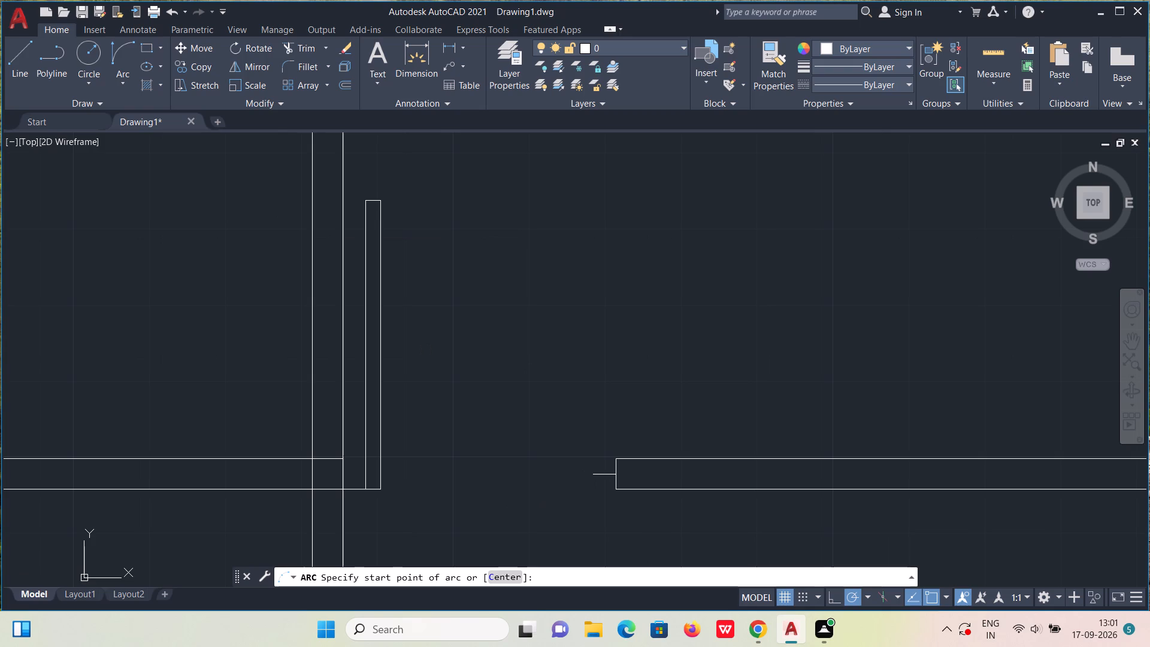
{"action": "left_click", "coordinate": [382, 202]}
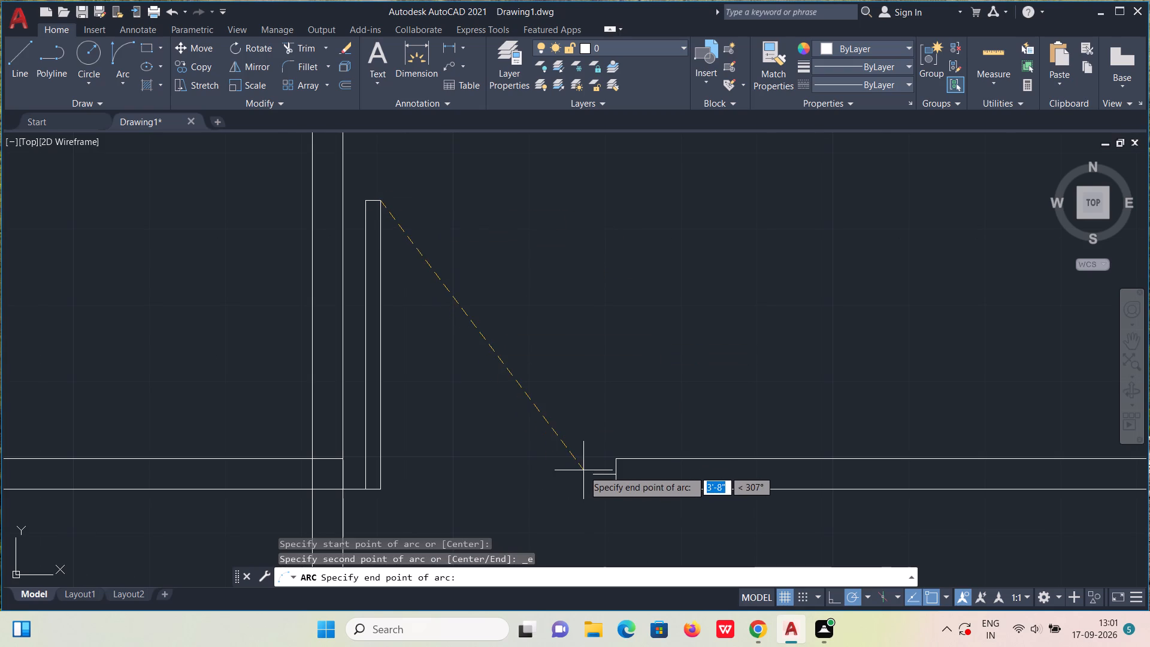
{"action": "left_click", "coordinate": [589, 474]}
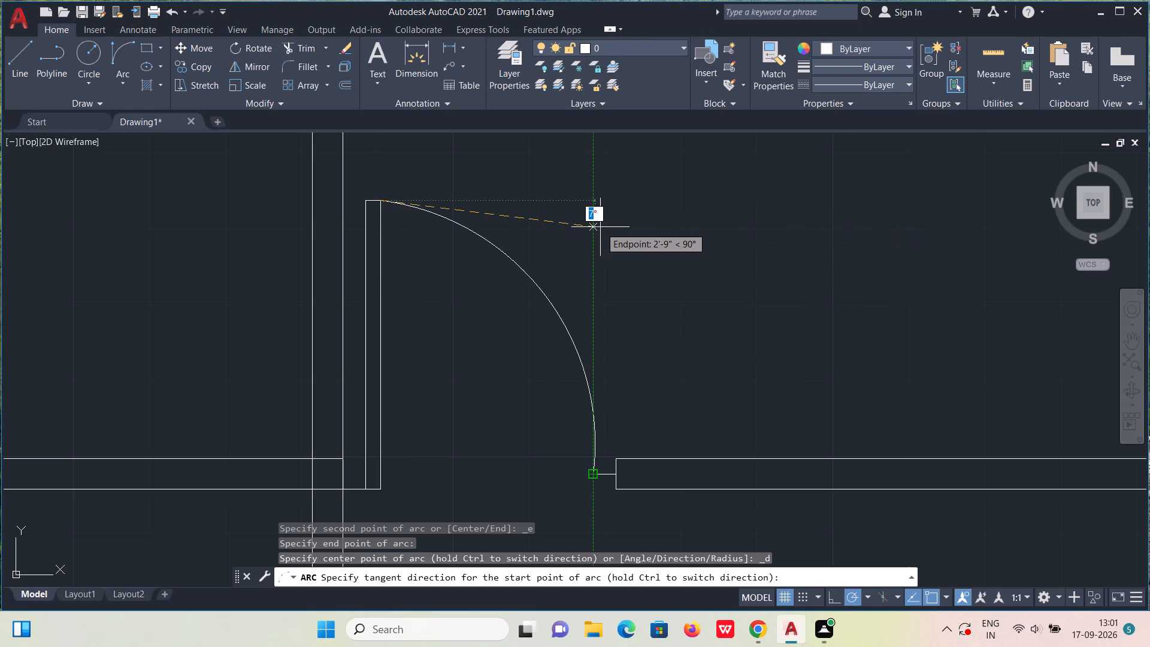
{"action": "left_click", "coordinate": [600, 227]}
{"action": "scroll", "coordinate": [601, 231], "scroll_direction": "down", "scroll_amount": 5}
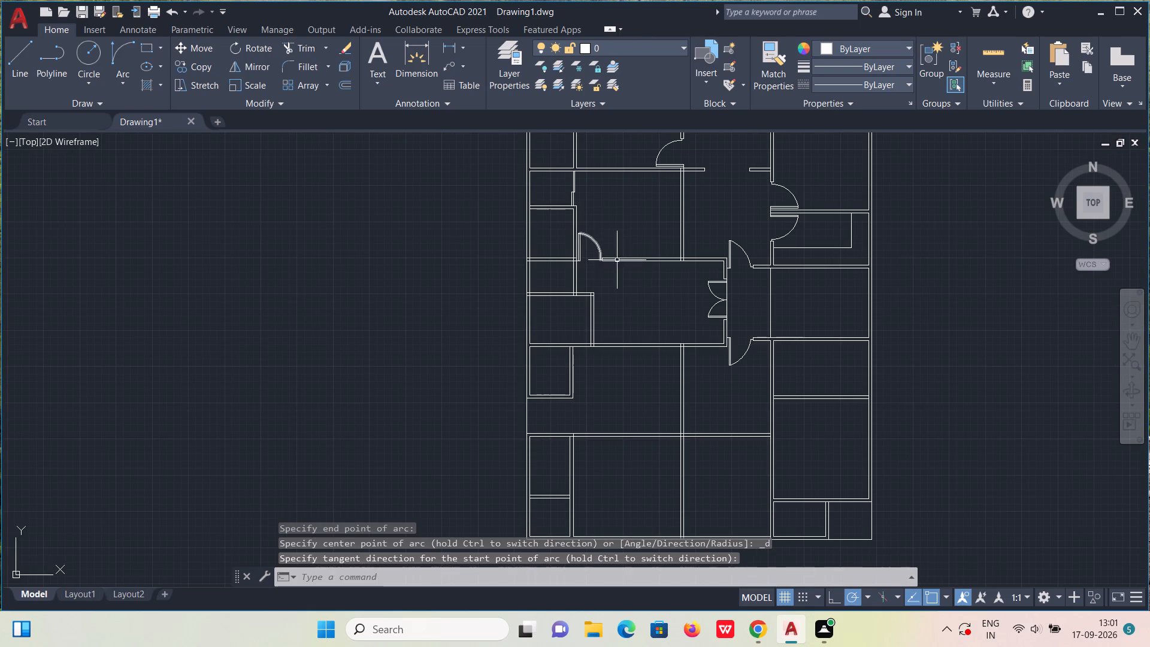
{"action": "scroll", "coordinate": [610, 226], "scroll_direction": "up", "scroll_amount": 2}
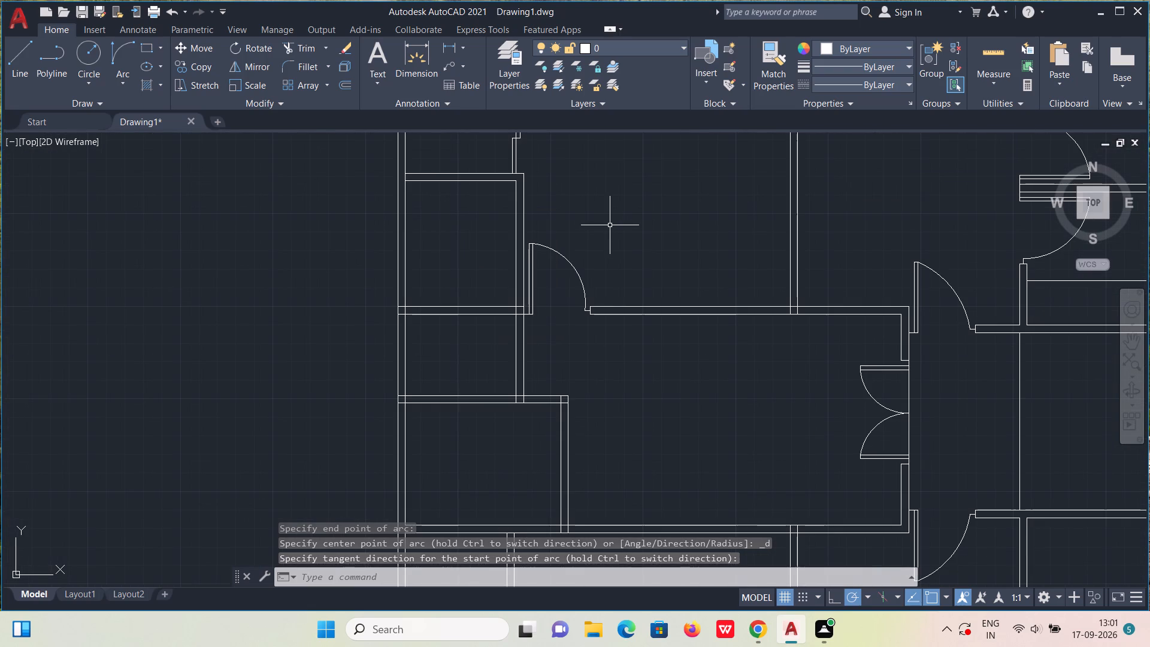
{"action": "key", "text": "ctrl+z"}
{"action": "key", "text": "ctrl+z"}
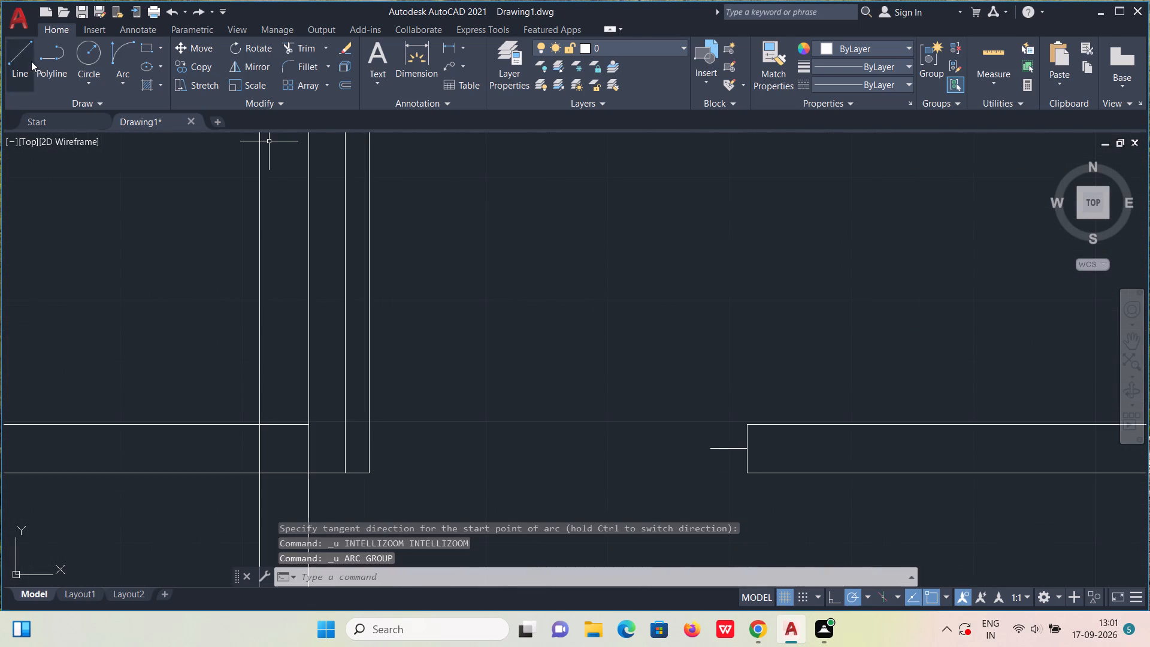
Draw the door's swing arc from the end of the 3" line to the leaf's northeast corner, bulging northeast.
{"action": "left_click", "coordinate": [116, 57]}
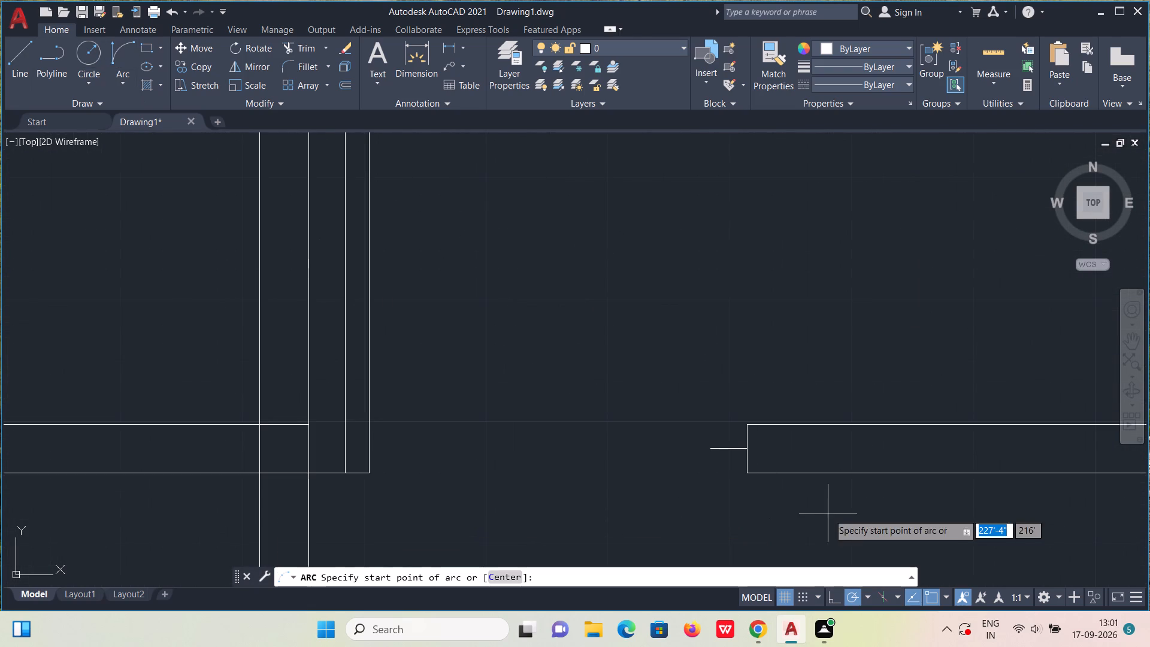
{"action": "left_click", "coordinate": [713, 449]}
{"action": "scroll", "coordinate": [713, 443], "scroll_direction": "down", "scroll_amount": 2}
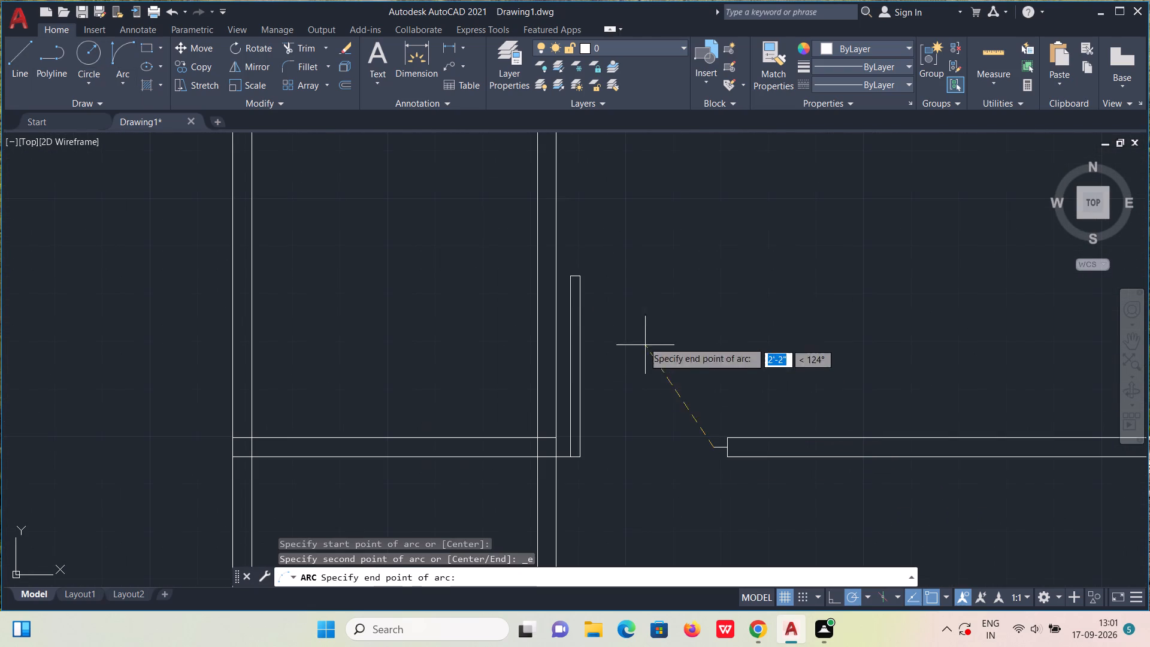
{"action": "left_click", "coordinate": [582, 279]}
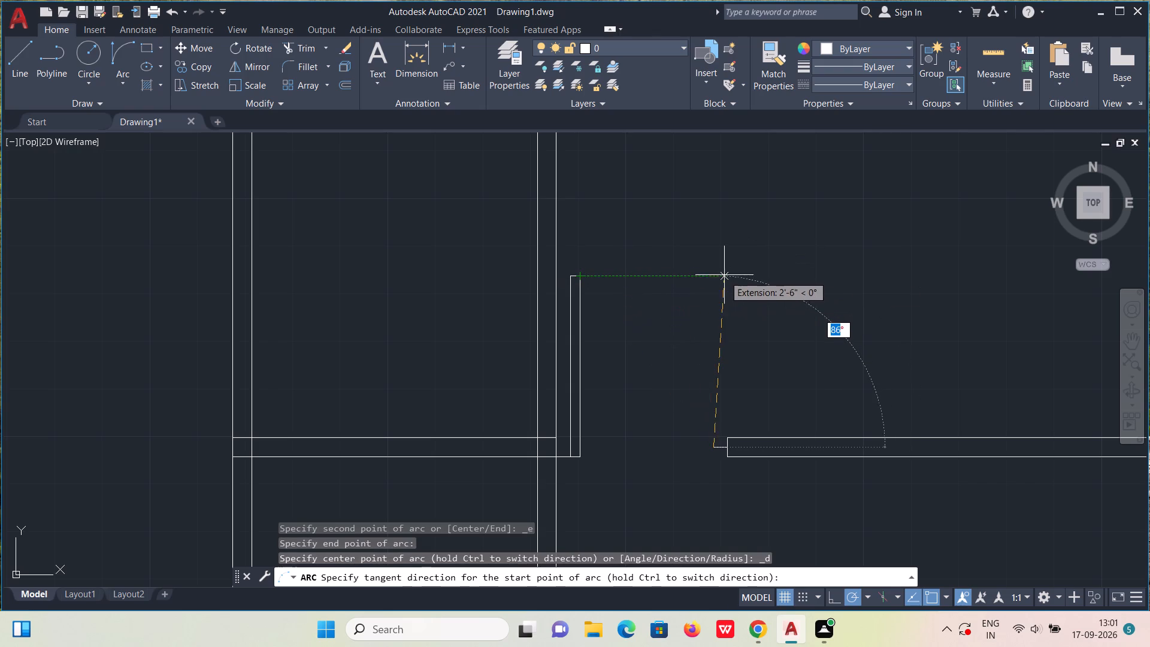
{"action": "left_click", "coordinate": [706, 270]}
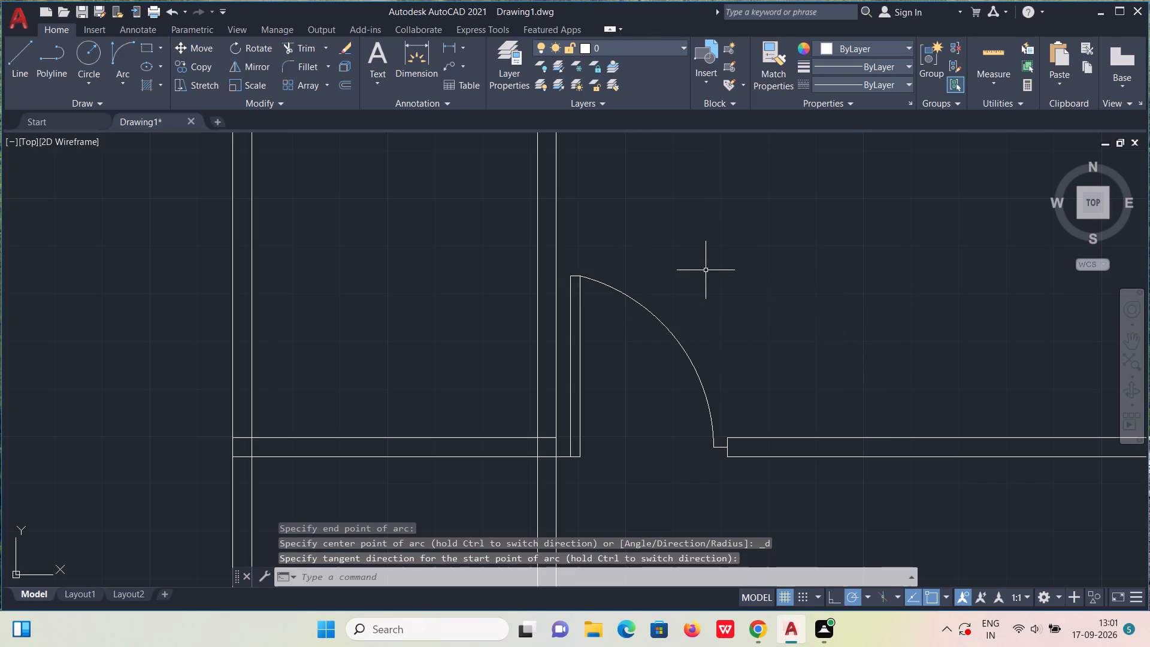
Trim away the short wall segment running south from the new door's wall to the small southwest room's north wall.
{"action": "scroll", "coordinate": [709, 284], "scroll_direction": "down", "scroll_amount": 2}
{"action": "scroll", "coordinate": [774, 383], "scroll_direction": "down", "scroll_amount": 2}
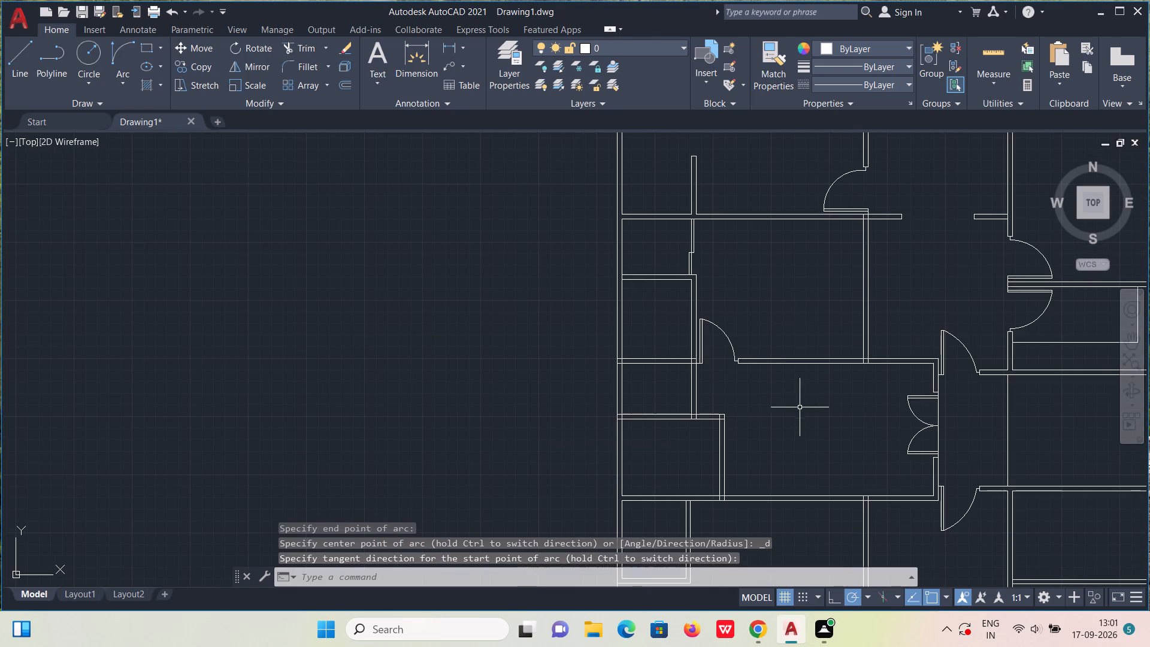
{"action": "scroll", "coordinate": [782, 424], "scroll_direction": "up", "scroll_amount": 1}
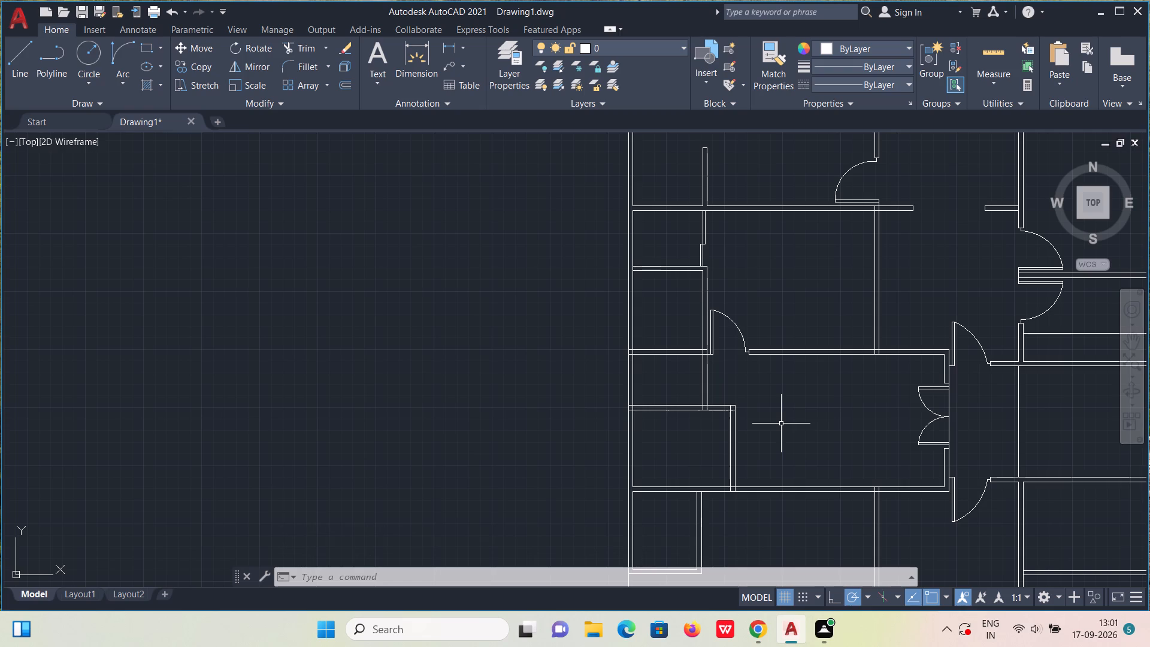
{"action": "scroll", "coordinate": [791, 393], "scroll_direction": "down", "scroll_amount": 1}
{"action": "scroll", "coordinate": [779, 380], "scroll_direction": "up", "scroll_amount": 1}
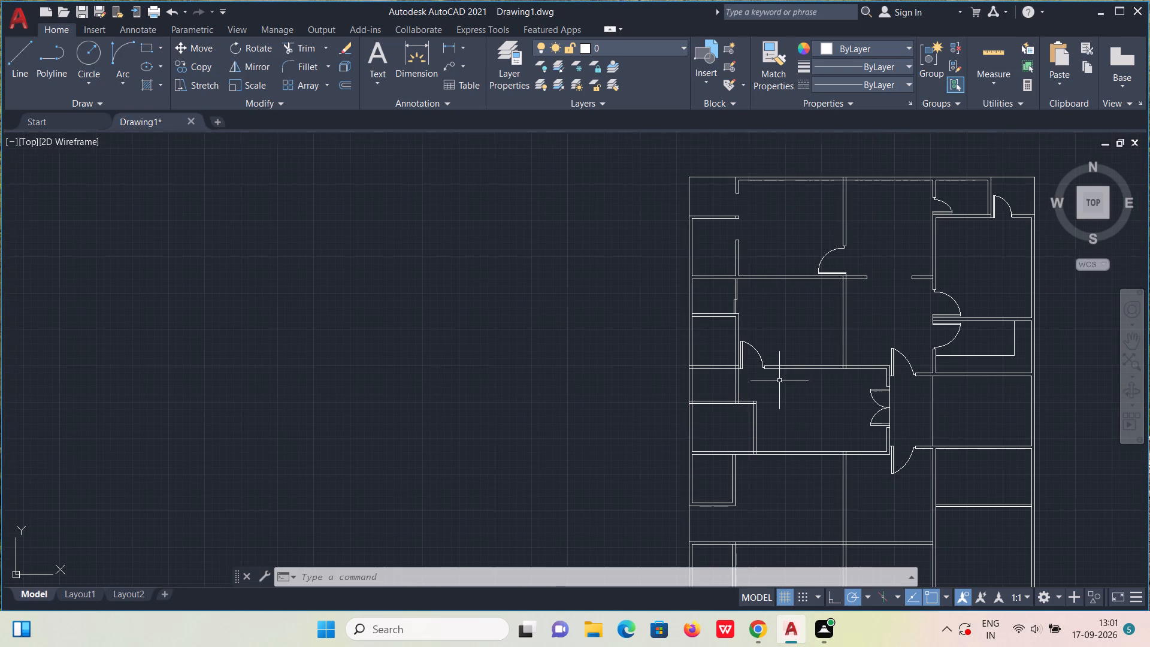
{"action": "scroll", "coordinate": [709, 355], "scroll_direction": "up", "scroll_amount": 1}
{"action": "left_click", "coordinate": [297, 50]}
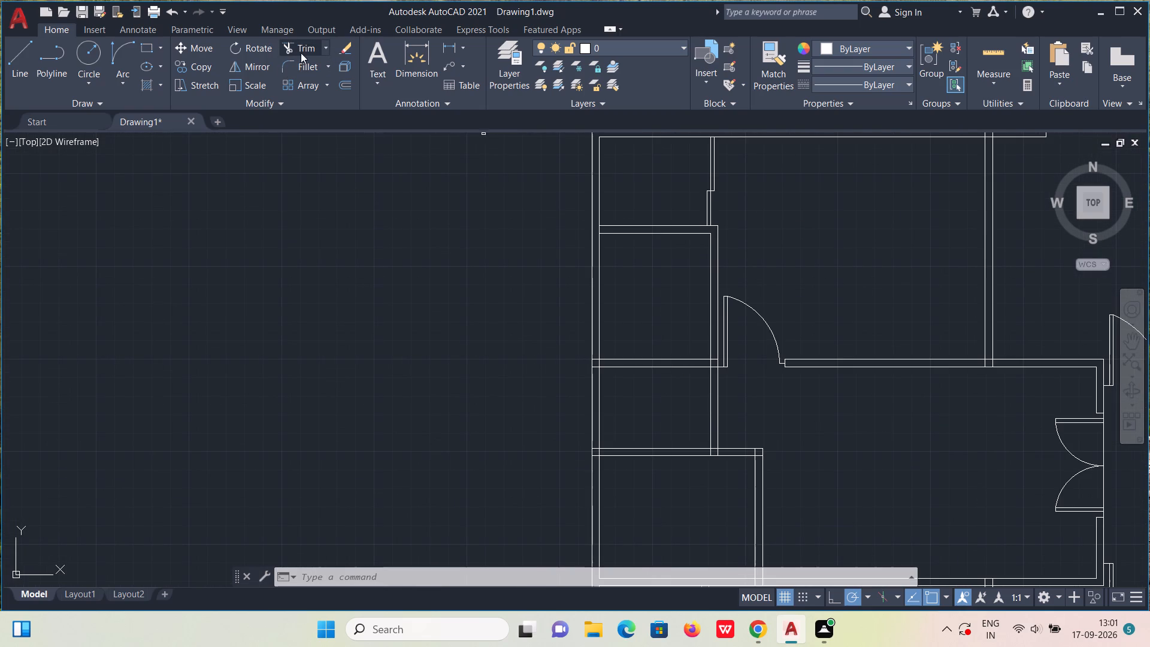
{"action": "left_click_drag", "start_coordinate": [731, 397], "coordinate": [646, 402]}
Trim the leftover lines inside the small southwest room's north wall and the overlapping lines at its northeast corner.
{"action": "scroll", "coordinate": [759, 396], "scroll_direction": "up", "scroll_amount": 2}
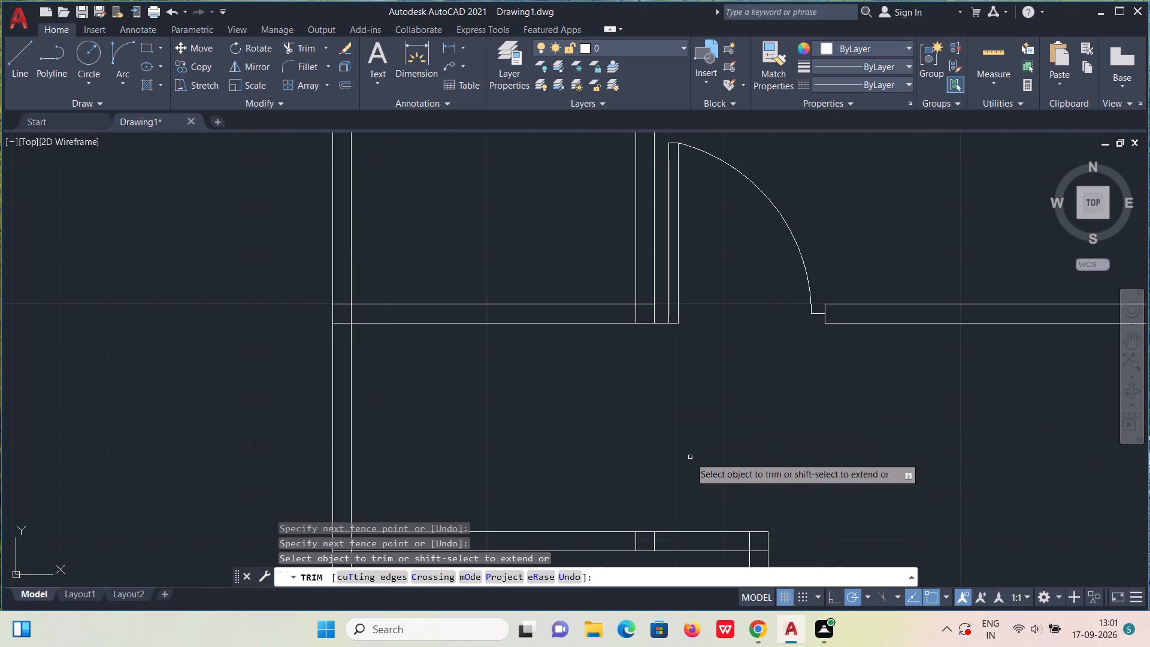
{"action": "middle_click_drag", "start_coordinate": [695, 424], "coordinate": [739, 202]}
{"action": "scroll", "coordinate": [739, 202], "scroll_direction": "down", "scroll_amount": 1}
{"action": "scroll", "coordinate": [742, 275], "scroll_direction": "up", "scroll_amount": 2}
{"action": "left_click_drag", "start_coordinate": [681, 274], "coordinate": [651, 277]}
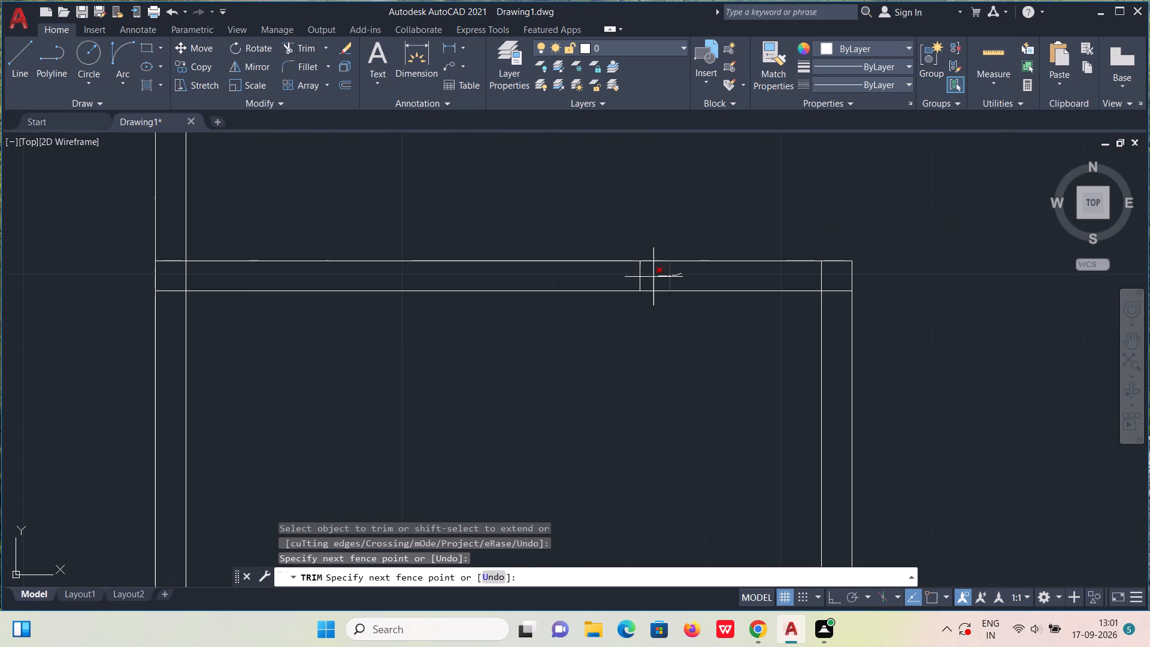
{"action": "left_click_drag", "start_coordinate": [651, 277], "coordinate": [625, 281]}
{"action": "left_click_drag", "start_coordinate": [835, 304], "coordinate": [811, 277]}
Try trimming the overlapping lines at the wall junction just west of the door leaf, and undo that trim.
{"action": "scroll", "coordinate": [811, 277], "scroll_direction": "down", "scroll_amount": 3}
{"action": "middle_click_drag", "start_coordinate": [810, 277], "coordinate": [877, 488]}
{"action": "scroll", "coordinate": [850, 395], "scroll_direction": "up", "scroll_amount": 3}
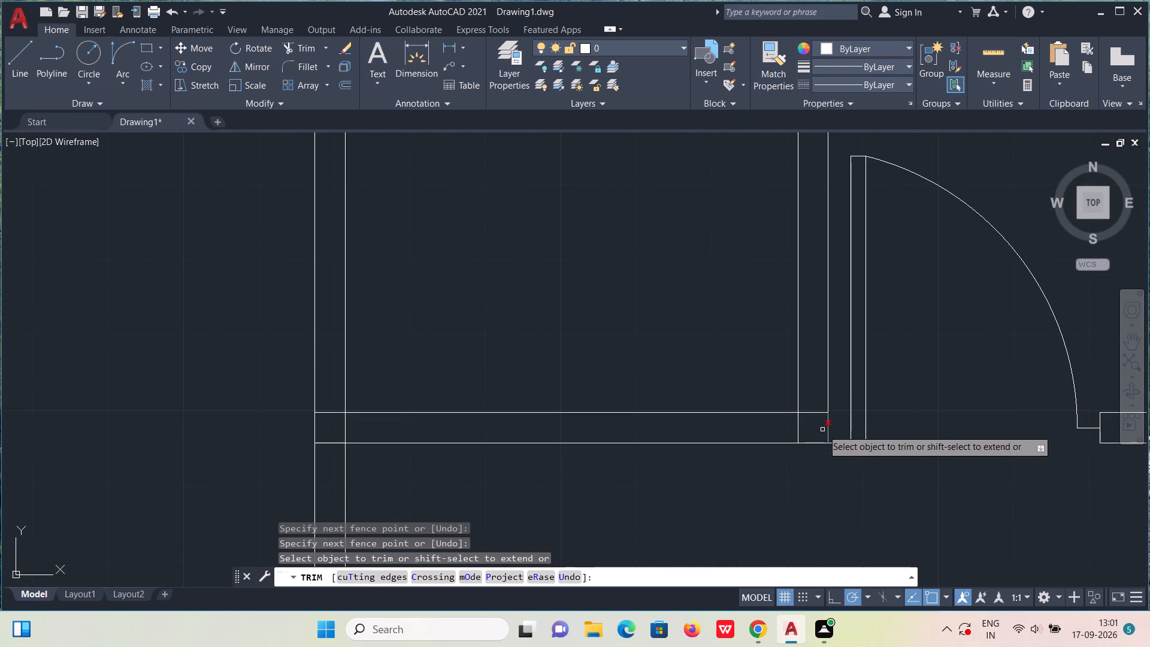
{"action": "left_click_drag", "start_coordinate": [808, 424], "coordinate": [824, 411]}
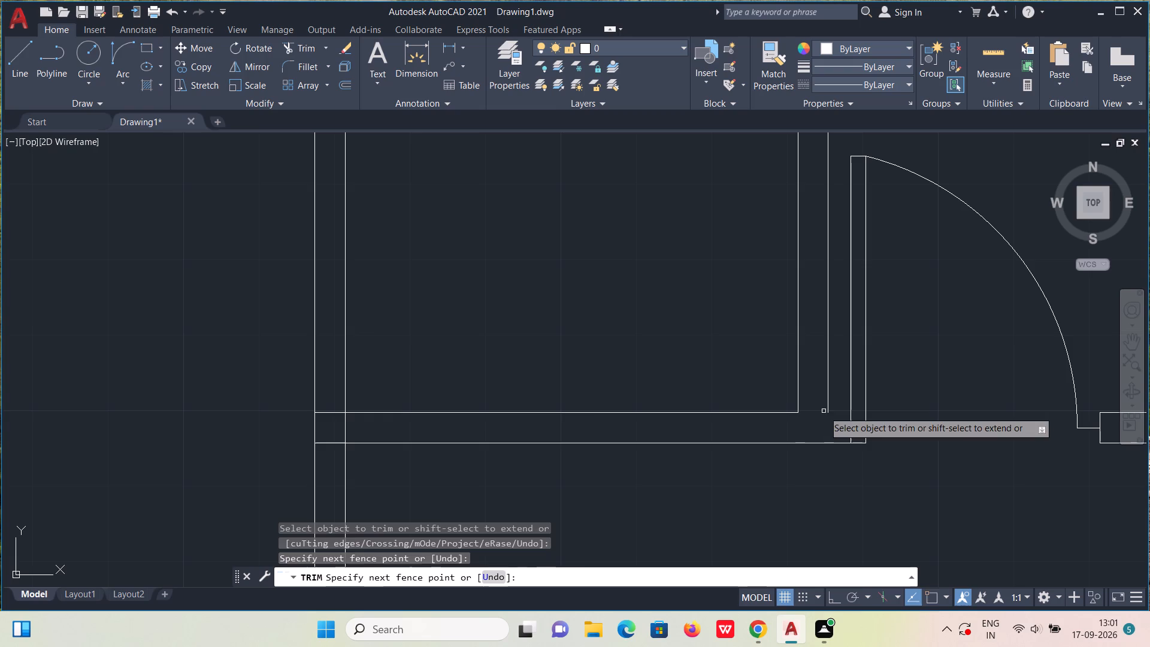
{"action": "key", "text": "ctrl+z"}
Trim the upper wall line and the west vertical line inside the junction just west of the door leaf.
{"action": "scroll", "coordinate": [800, 430], "scroll_direction": "down", "scroll_amount": 3}
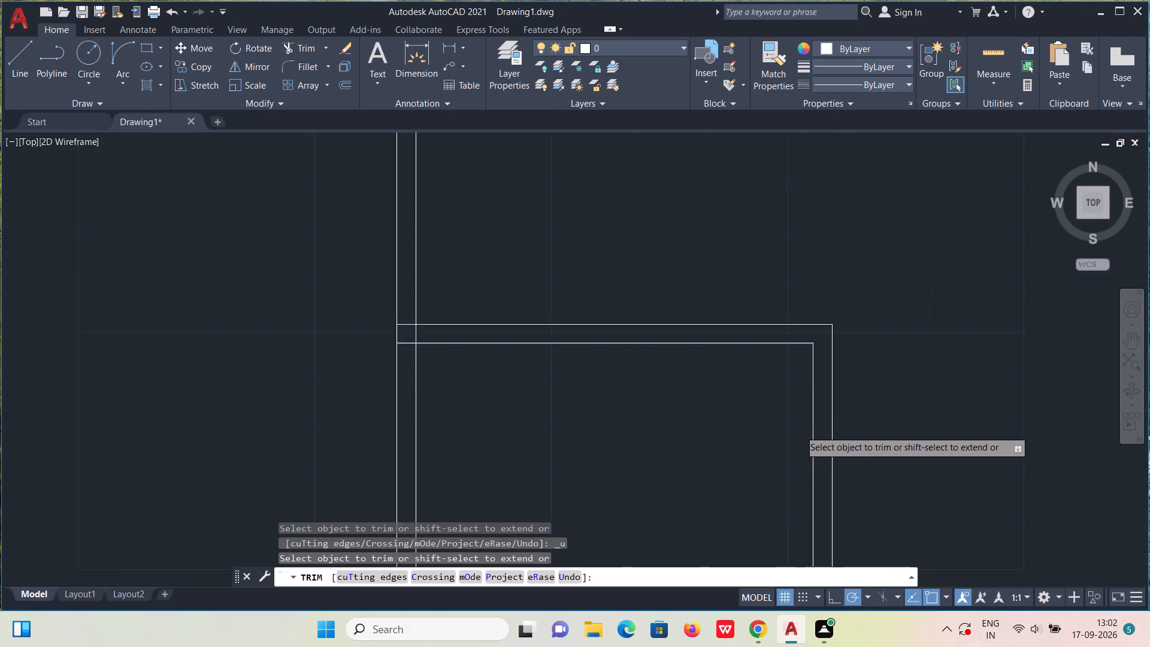
{"action": "middle_click_drag", "start_coordinate": [789, 355], "coordinate": [781, 284]}
{"action": "middle_click_drag", "start_coordinate": [758, 258], "coordinate": [824, 436]}
{"action": "scroll", "coordinate": [810, 390], "scroll_direction": "up", "scroll_amount": 4}
{"action": "middle_click_drag", "start_coordinate": [845, 468], "coordinate": [845, 464]}
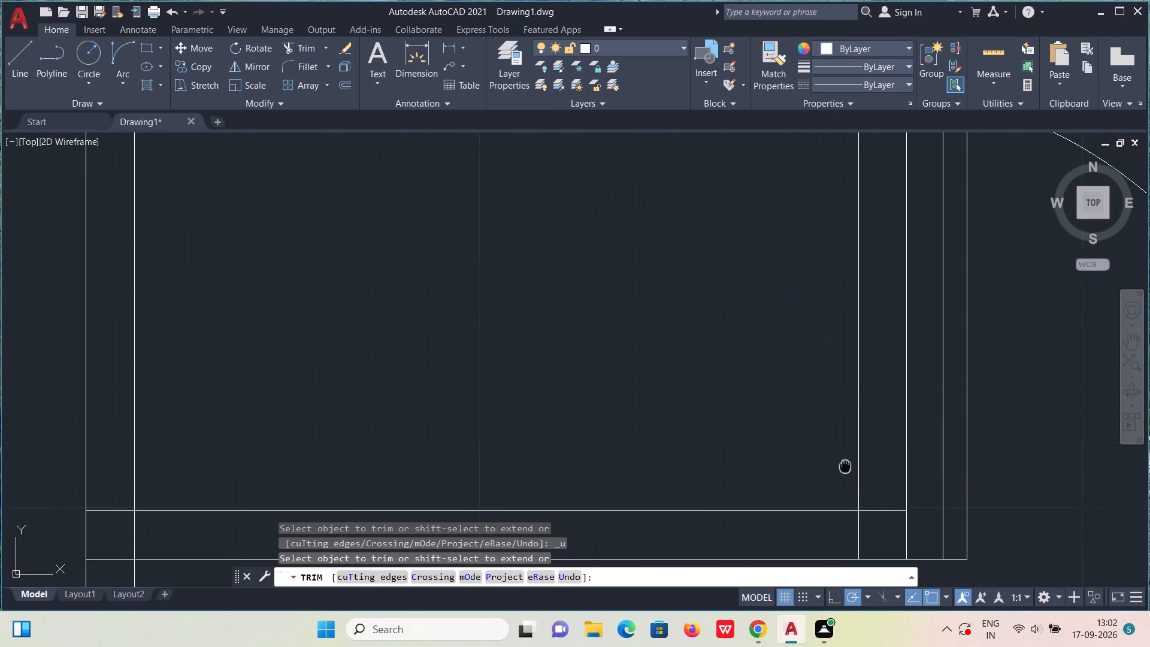
{"action": "middle_click_drag", "start_coordinate": [845, 464], "coordinate": [800, 304]}
{"action": "left_click_drag", "start_coordinate": [843, 348], "coordinate": [791, 376]}
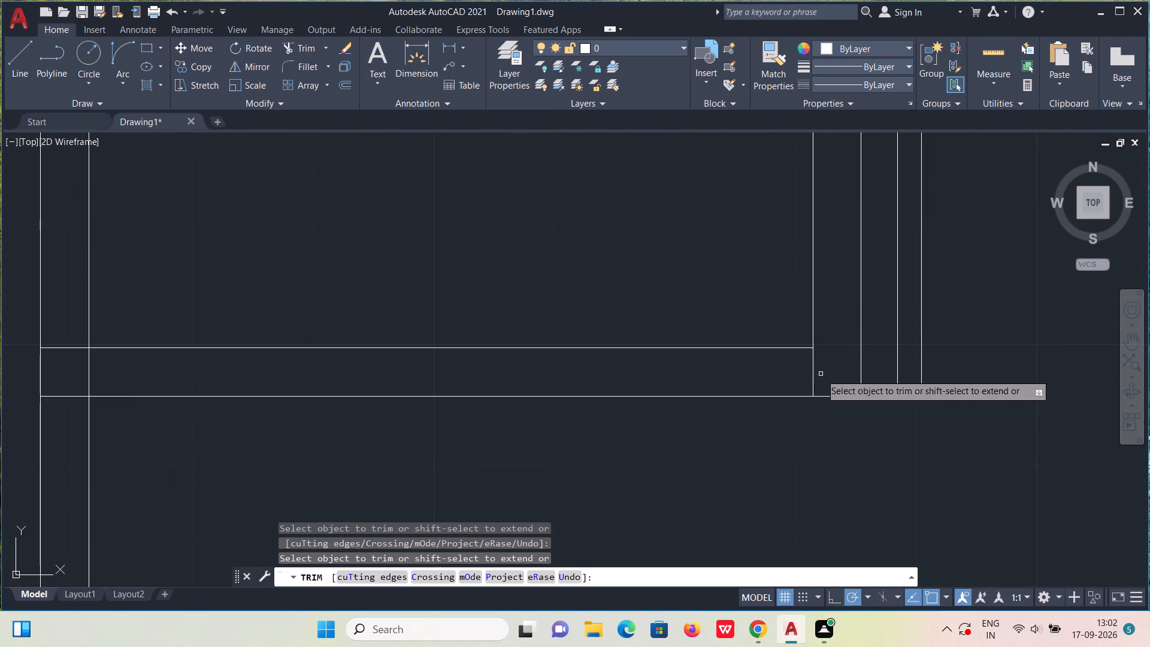
{"action": "left_click", "coordinate": [815, 380]}
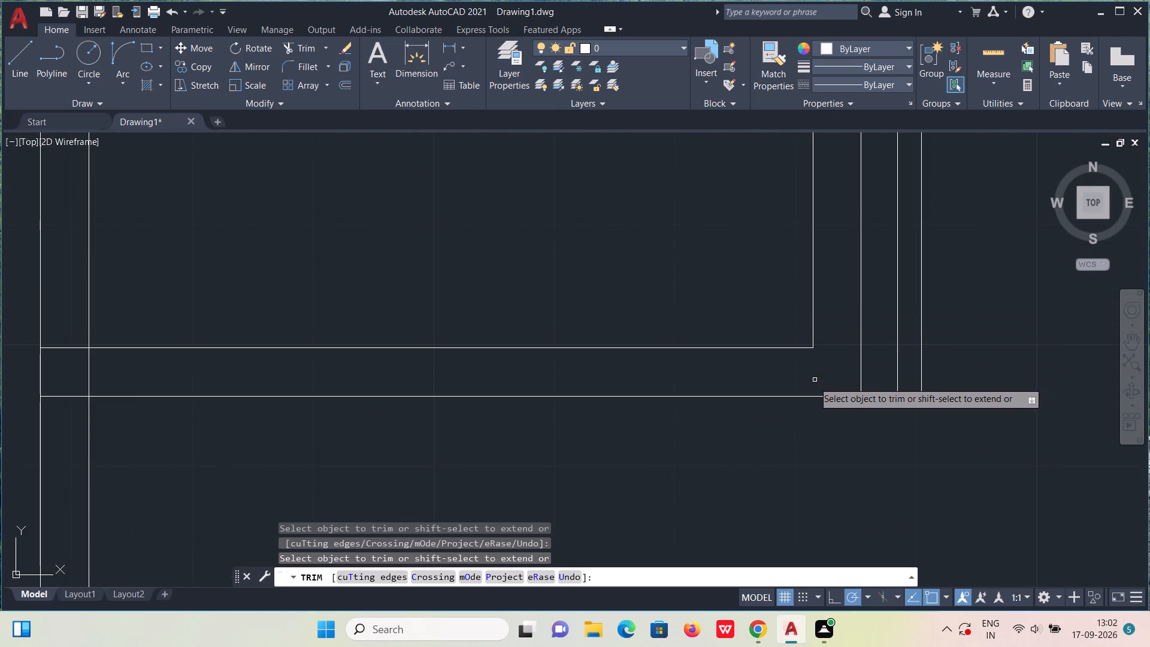
Trim the overlaps at the outer west wall where the door's wall and the next cross wall north meet it.
{"action": "scroll", "coordinate": [708, 467], "scroll_direction": "down", "scroll_amount": 1}
{"action": "middle_click_drag", "start_coordinate": [729, 468], "coordinate": [1003, 469]}
{"action": "left_click_drag", "start_coordinate": [580, 379], "coordinate": [576, 435]}
{"action": "left_click_drag", "start_coordinate": [589, 409], "coordinate": [606, 409]}
{"action": "scroll", "coordinate": [609, 409], "scroll_direction": "down", "scroll_amount": 3}
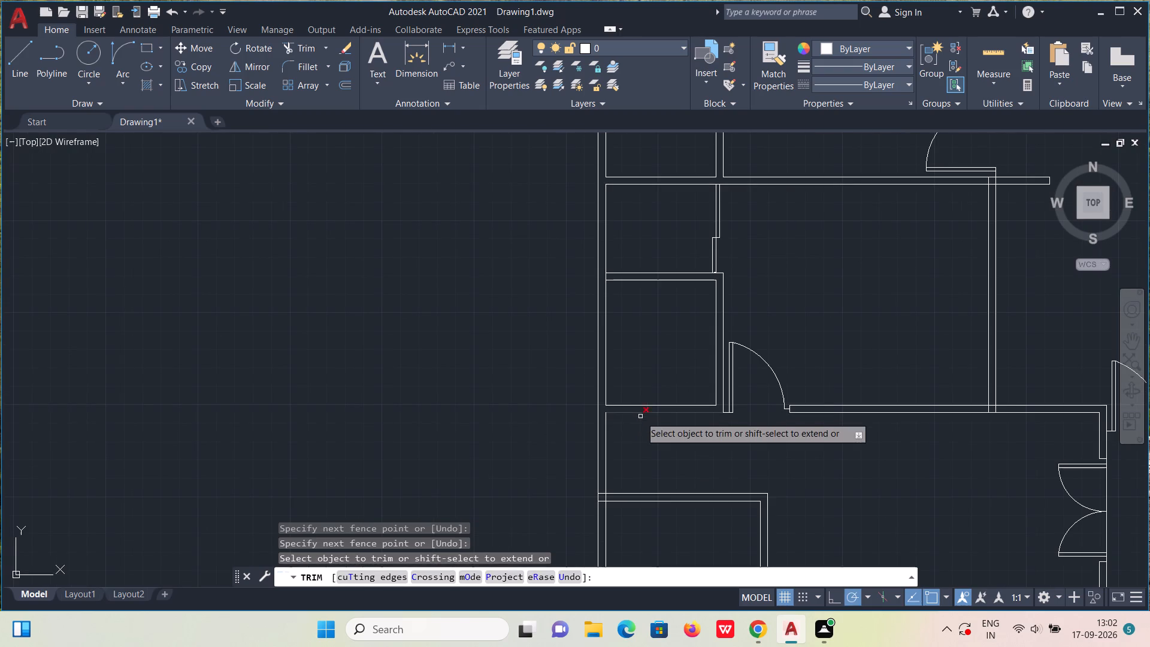
{"action": "scroll", "coordinate": [621, 249], "scroll_direction": "up", "scroll_amount": 3}
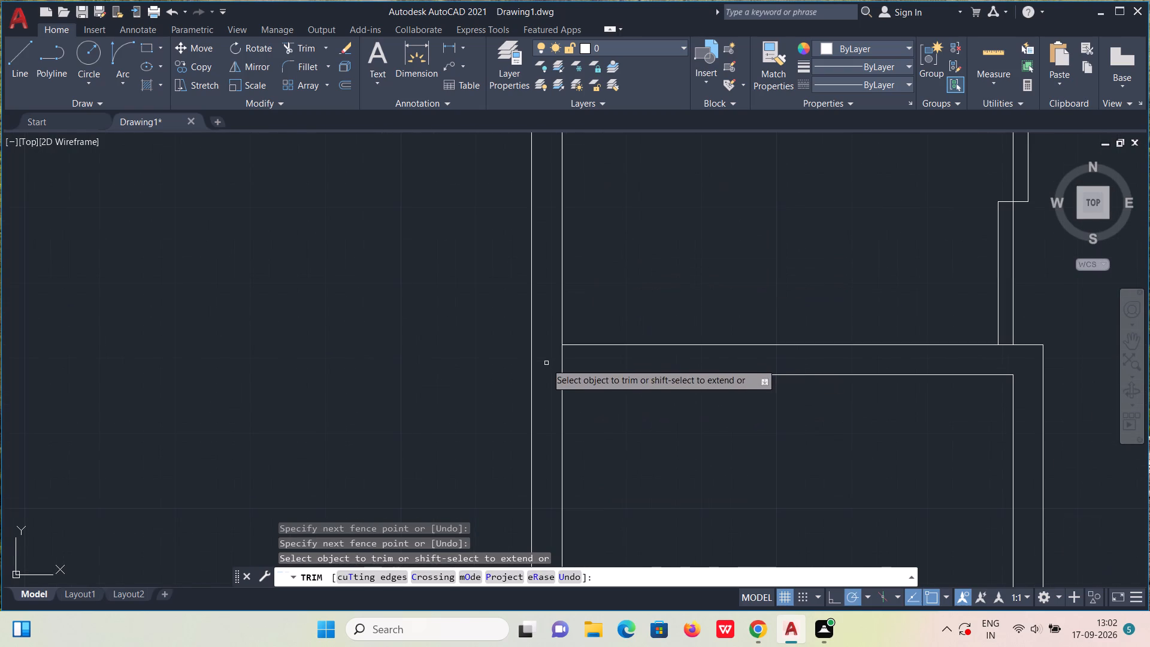
{"action": "left_click_drag", "start_coordinate": [548, 364], "coordinate": [592, 368]}
Trim the overlapping lines where the small southwest room's north wall meets the outer west wall.
{"action": "scroll", "coordinate": [595, 364], "scroll_direction": "down", "scroll_amount": 2}
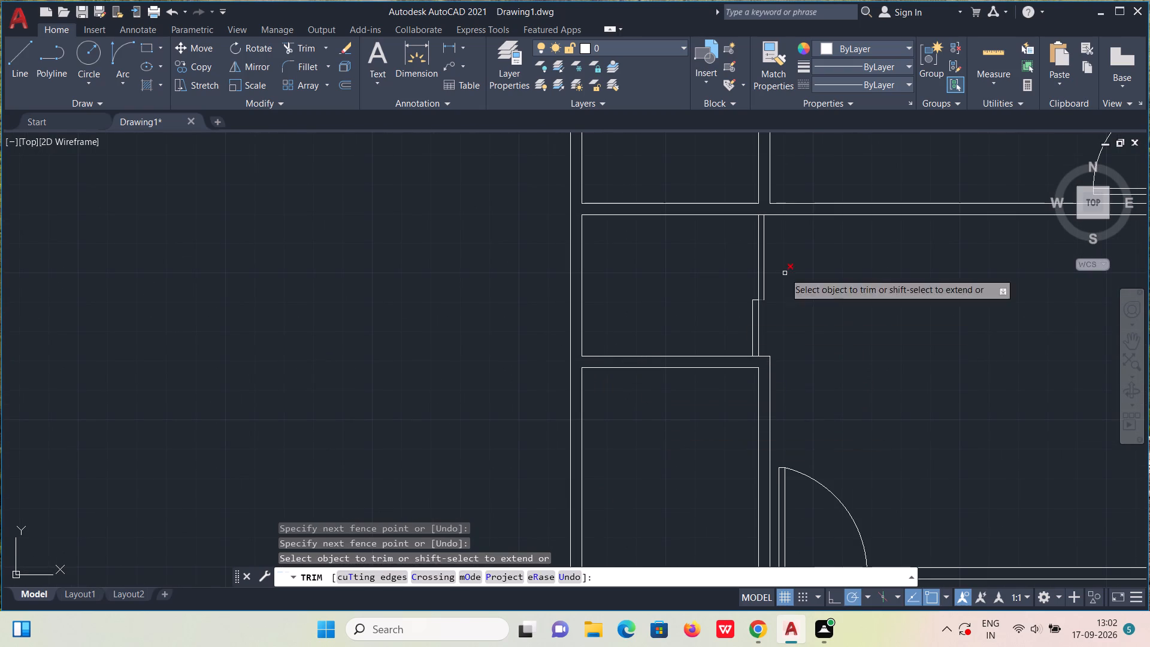
{"action": "scroll", "coordinate": [758, 211], "scroll_direction": "up", "scroll_amount": 2}
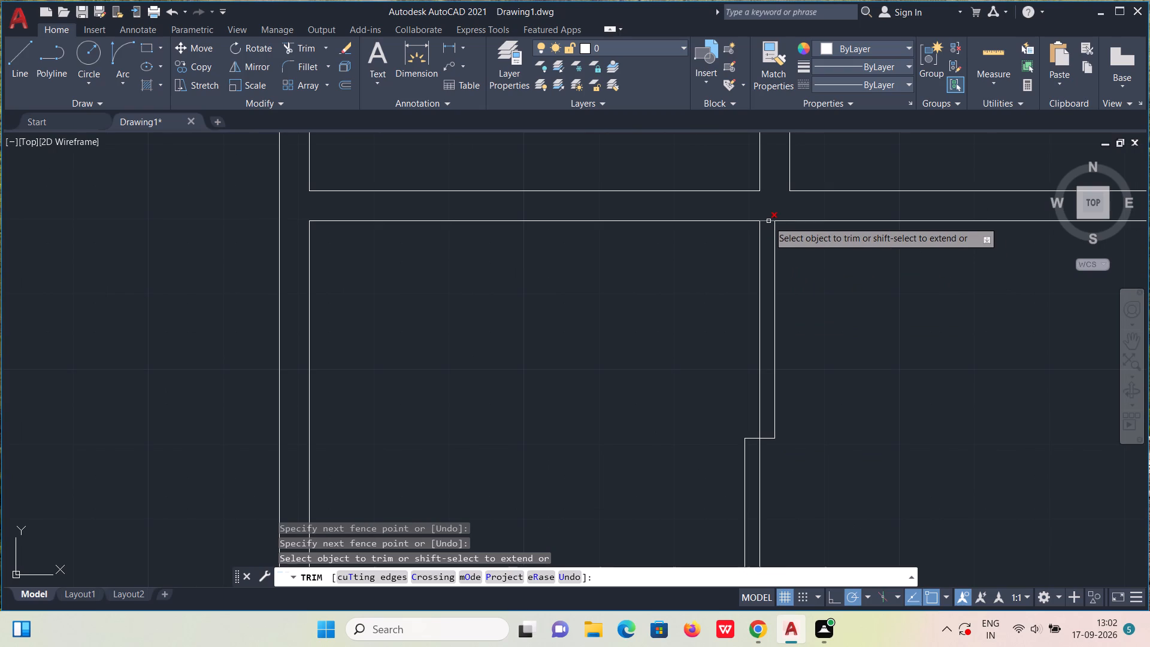
{"action": "scroll", "coordinate": [728, 259], "scroll_direction": "down", "scroll_amount": 2}
{"action": "scroll", "coordinate": [697, 310], "scroll_direction": "down", "scroll_amount": 1}
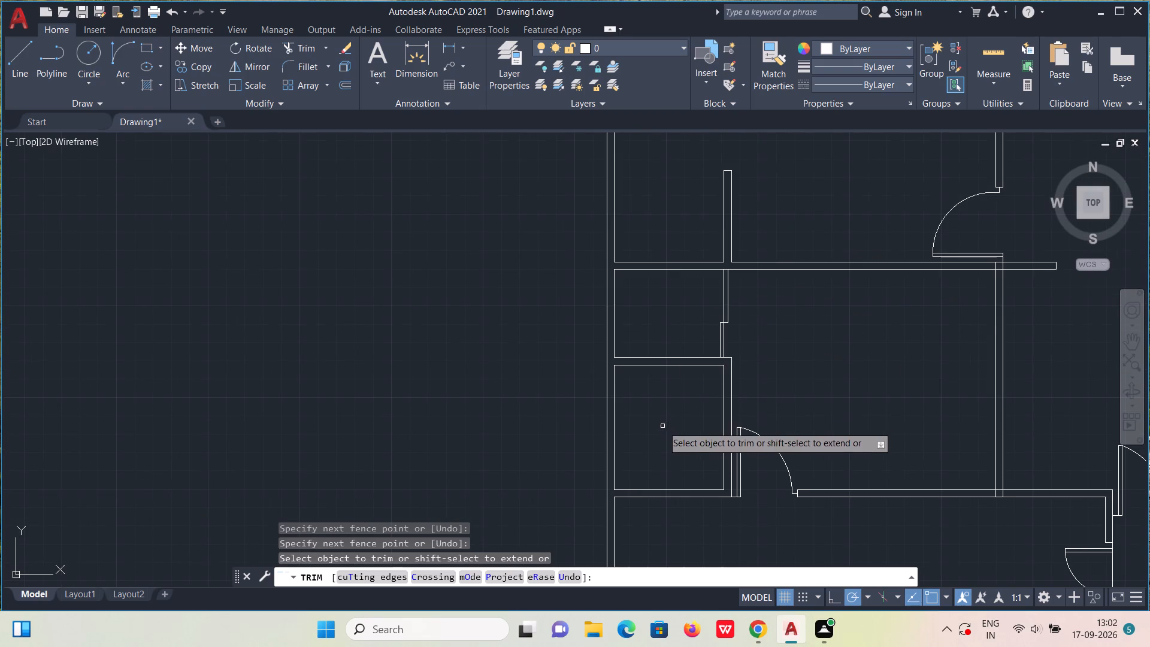
{"action": "scroll", "coordinate": [641, 313], "scroll_direction": "down", "scroll_amount": 1}
{"action": "scroll", "coordinate": [688, 465], "scroll_direction": "up", "scroll_amount": 1}
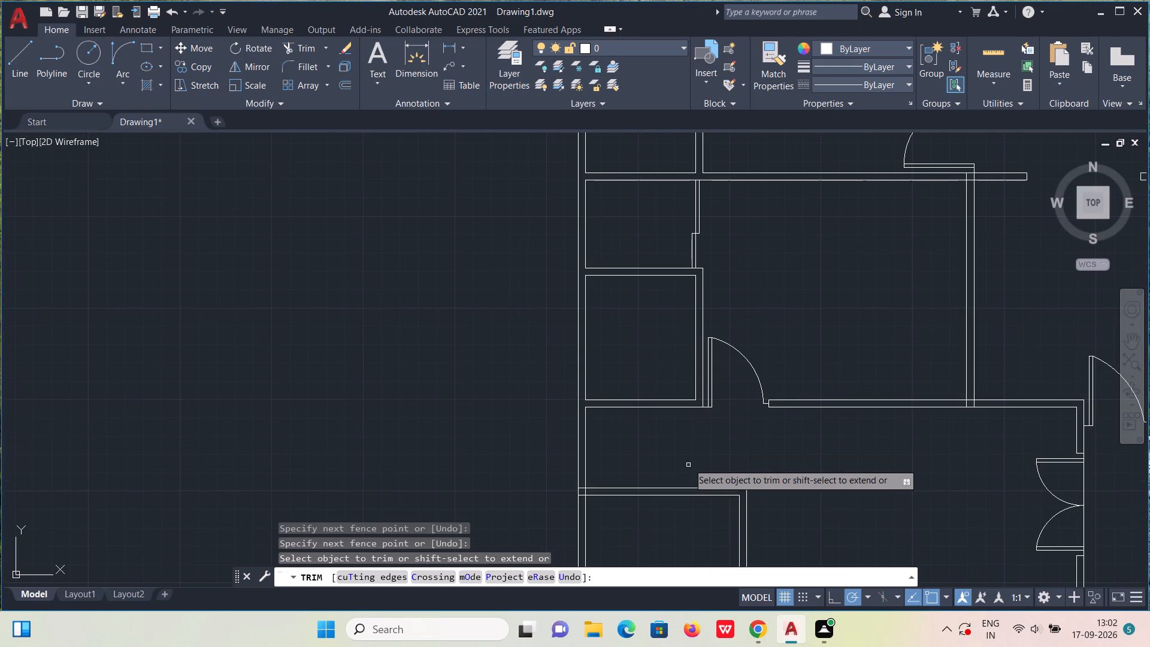
{"action": "middle_click_drag", "start_coordinate": [678, 410], "coordinate": [771, 231]}
{"action": "scroll", "coordinate": [707, 334], "scroll_direction": "up", "scroll_amount": 2}
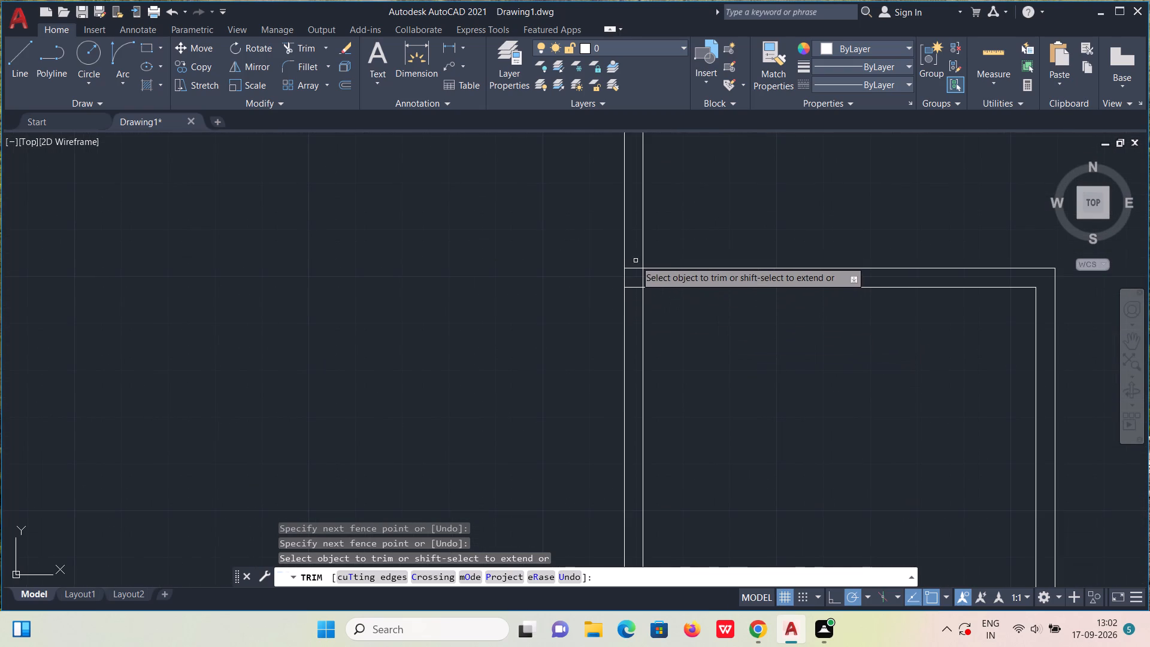
{"action": "left_click_drag", "start_coordinate": [635, 261], "coordinate": [631, 299]}
{"action": "left_click_drag", "start_coordinate": [634, 285], "coordinate": [647, 284]}
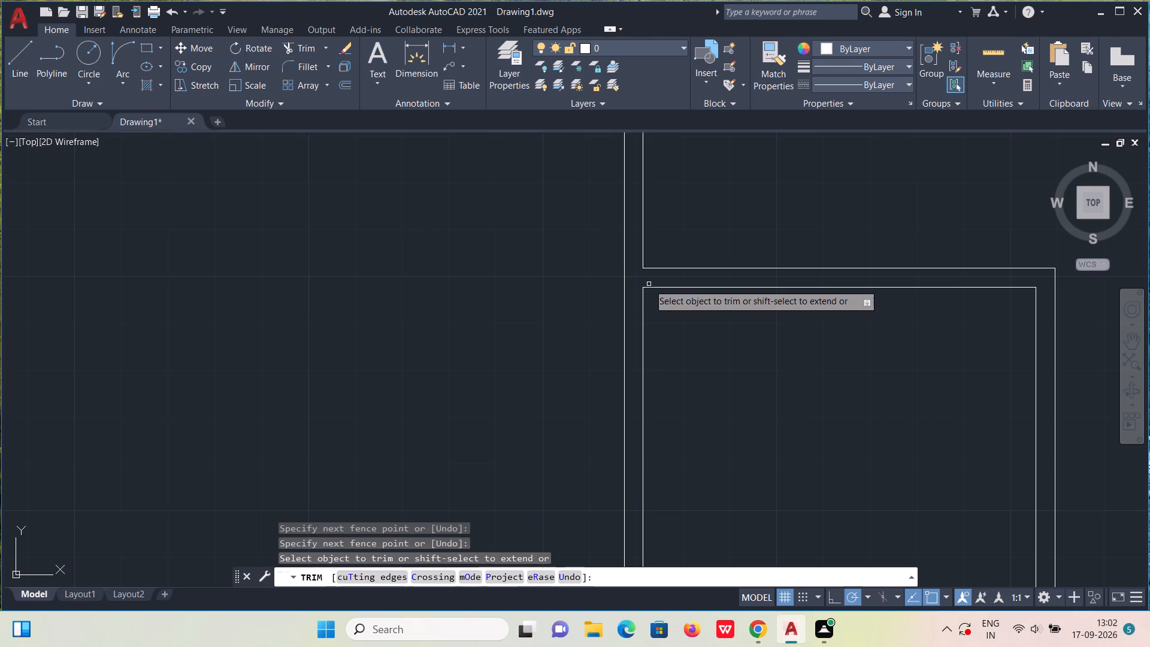
Trim the crossing lines where the small southwest room's east wall meets the double-door room's south wall, opening the junction.
{"action": "scroll", "coordinate": [649, 284], "scroll_direction": "down", "scroll_amount": 4}
{"action": "scroll", "coordinate": [724, 356], "scroll_direction": "up", "scroll_amount": 4}
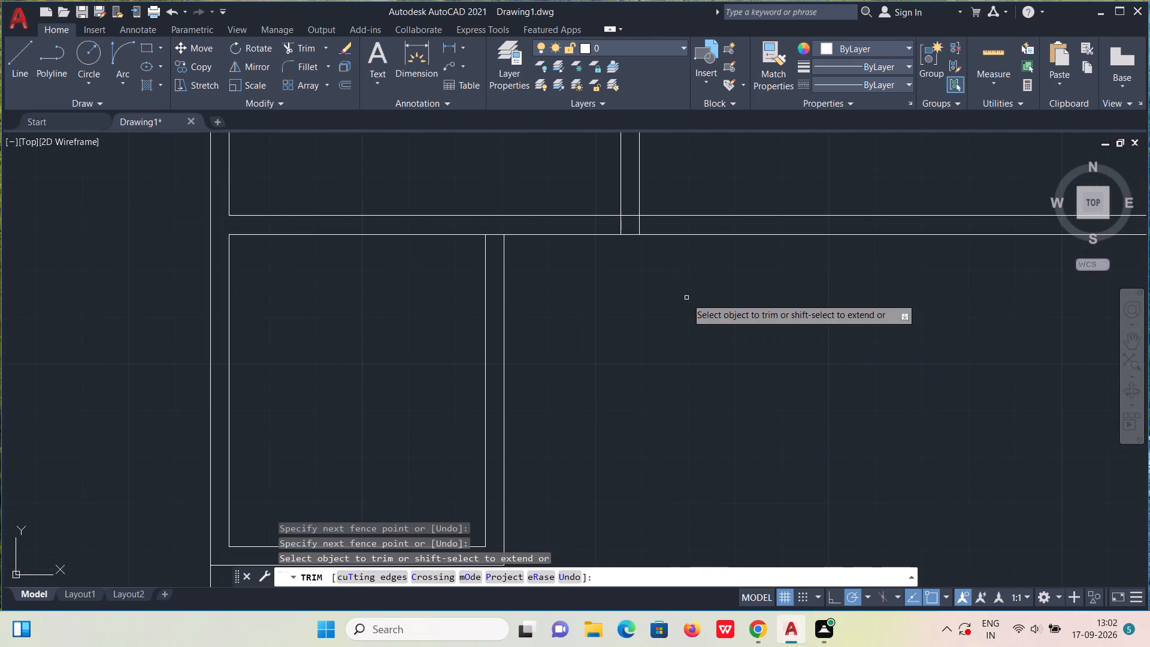
{"action": "middle_click_drag", "start_coordinate": [673, 307], "coordinate": [718, 426]}
{"action": "scroll", "coordinate": [716, 395], "scroll_direction": "up", "scroll_amount": 2}
{"action": "left_click_drag", "start_coordinate": [574, 271], "coordinate": [658, 275]}
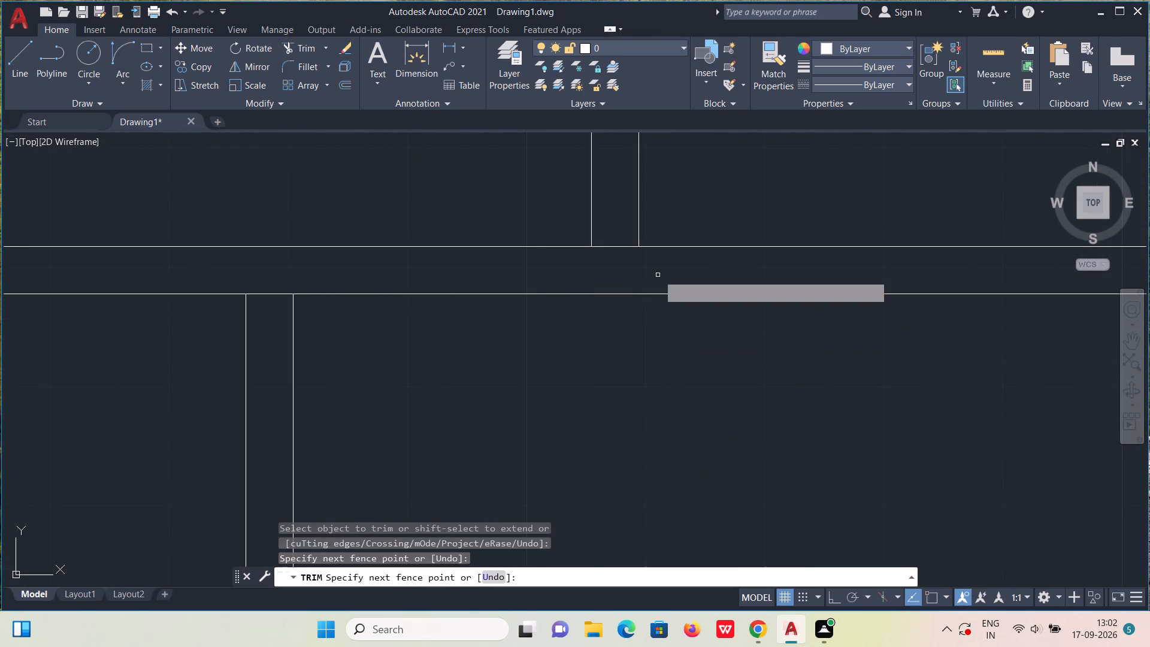
{"action": "left_click_drag", "start_coordinate": [626, 261], "coordinate": [626, 241]}
{"action": "scroll", "coordinate": [626, 241], "scroll_direction": "down", "scroll_amount": 4}
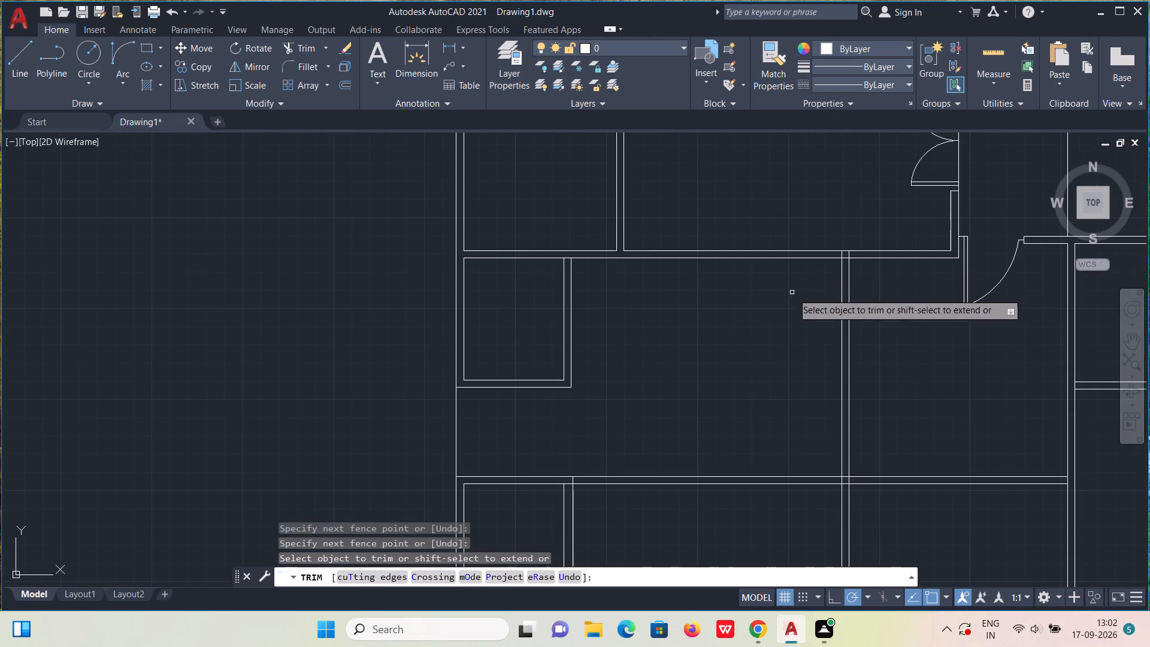
Trim the overlapping lines where the central vertical wall meets the double-door room's south wall from below.
{"action": "scroll", "coordinate": [851, 276], "scroll_direction": "up", "scroll_amount": 3}
{"action": "left_click_drag", "start_coordinate": [800, 195], "coordinate": [873, 191]}
{"action": "left_click_drag", "start_coordinate": [829, 200], "coordinate": [829, 209]}
{"action": "scroll", "coordinate": [828, 217], "scroll_direction": "down", "scroll_amount": 4}
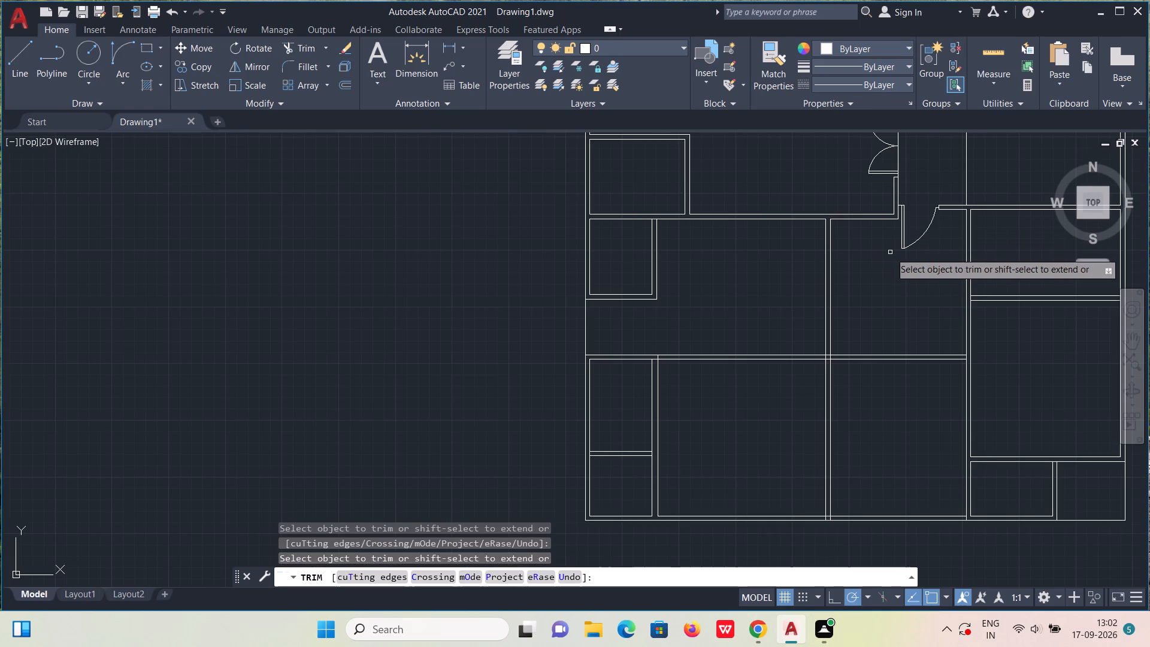
Trim the crossing lines where the central vertical wall intersects the long cross wall in the southern part of the plan.
{"action": "scroll", "coordinate": [822, 396], "scroll_direction": "up", "scroll_amount": 5}
{"action": "scroll", "coordinate": [846, 267], "scroll_direction": "down", "scroll_amount": 1}
{"action": "middle_click_drag", "start_coordinate": [838, 288], "coordinate": [667, 510]}
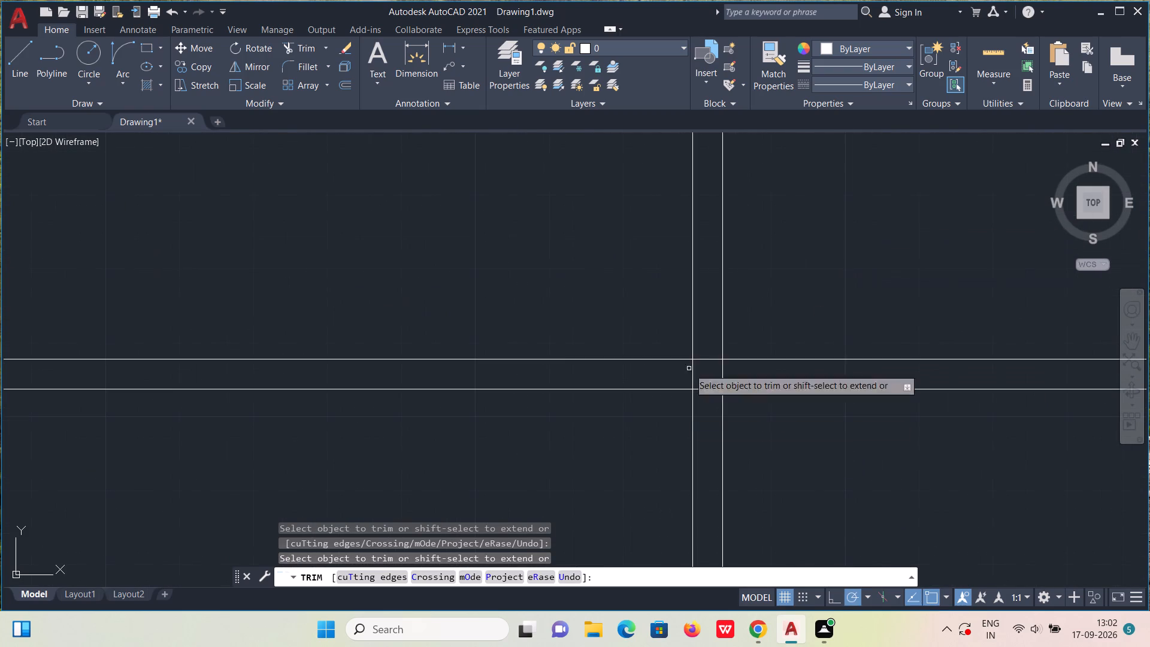
{"action": "left_click_drag", "start_coordinate": [708, 346], "coordinate": [708, 401]}
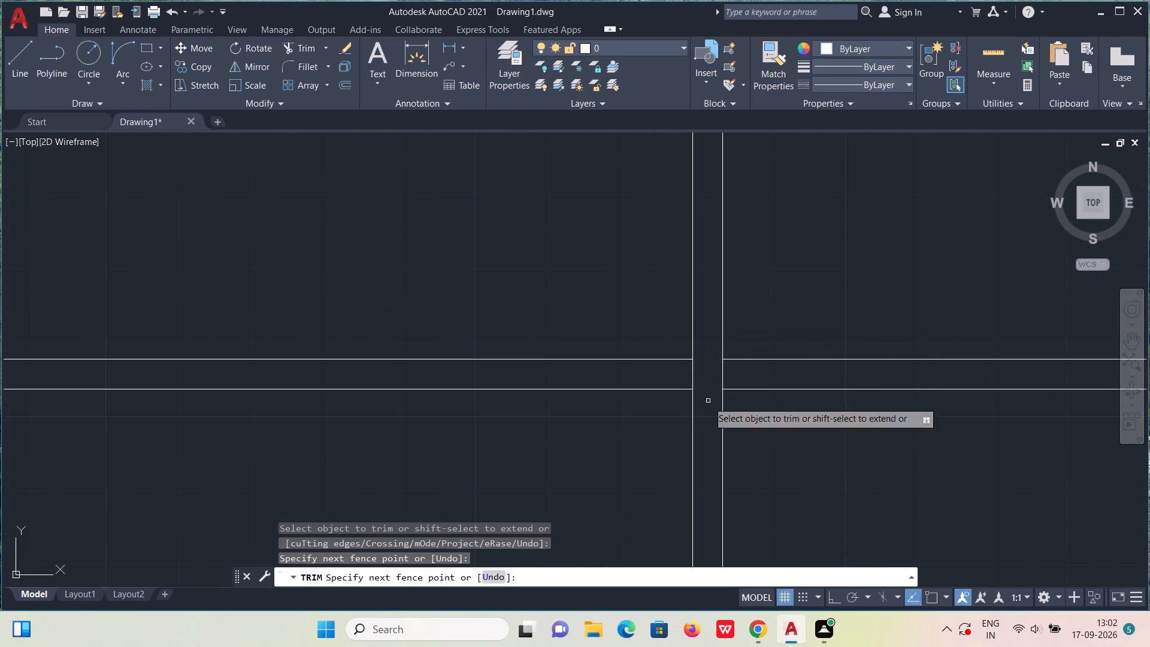
{"action": "left_click_drag", "start_coordinate": [679, 374], "coordinate": [733, 375]}
{"action": "scroll", "coordinate": [734, 371], "scroll_direction": "down", "scroll_amount": 5}
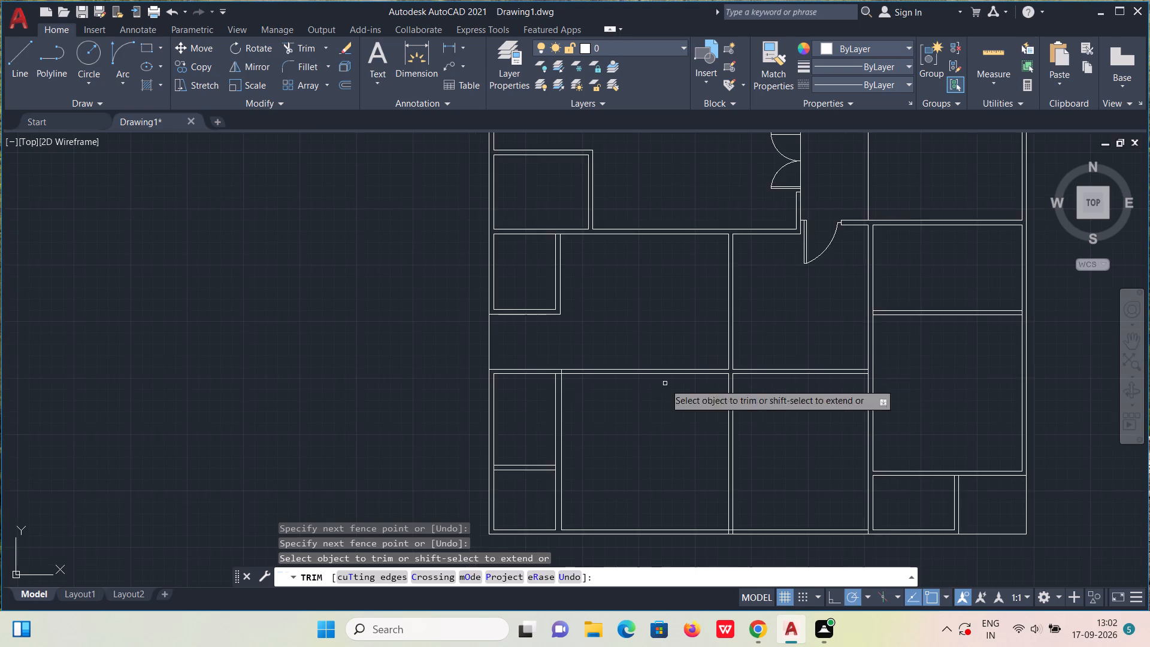
Trim the crossing lines where the long southern cross wall meets the east wall of the two small rooms beside the outer west wall.
{"action": "scroll", "coordinate": [545, 374], "scroll_direction": "up", "scroll_amount": 5}
{"action": "left_click_drag", "start_coordinate": [682, 364], "coordinate": [731, 364]}
{"action": "left_click_drag", "start_coordinate": [675, 371], "coordinate": [683, 407]}
{"action": "scroll", "coordinate": [683, 404], "scroll_direction": "down", "scroll_amount": 5}
Trim both ends of the partition between the two small southwest corner rooms, at the outer west wall and their east wall.
{"action": "scroll", "coordinate": [605, 502], "scroll_direction": "up", "scroll_amount": 5}
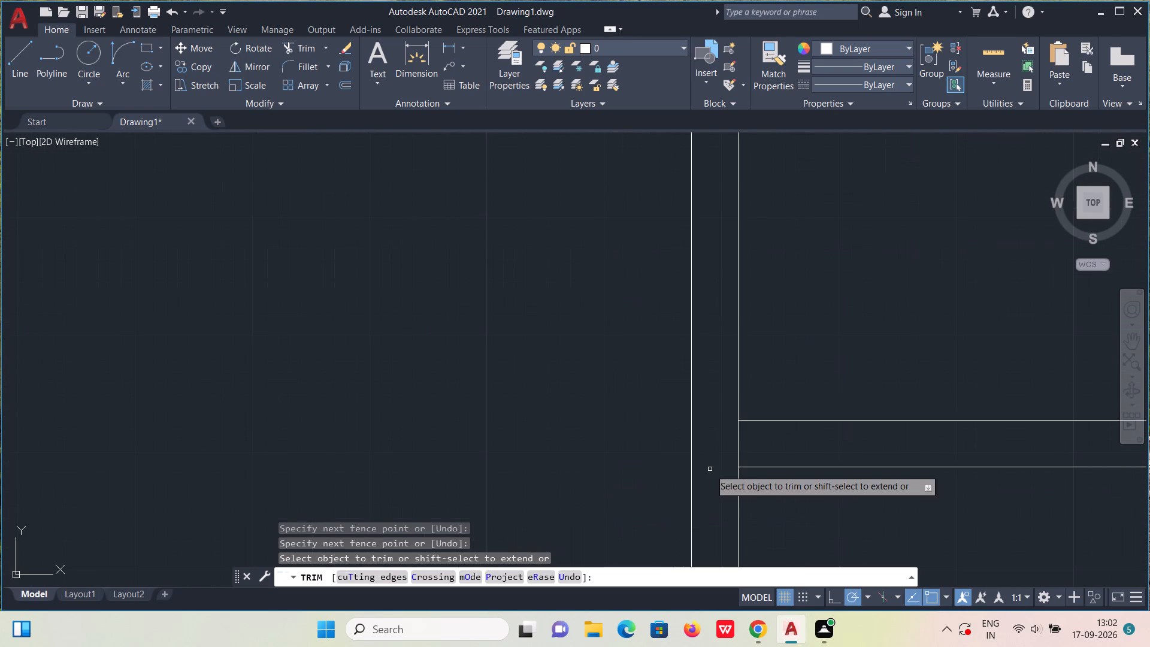
{"action": "left_click_drag", "start_coordinate": [750, 451], "coordinate": [734, 453]}
{"action": "scroll", "coordinate": [727, 445], "scroll_direction": "down", "scroll_amount": 6}
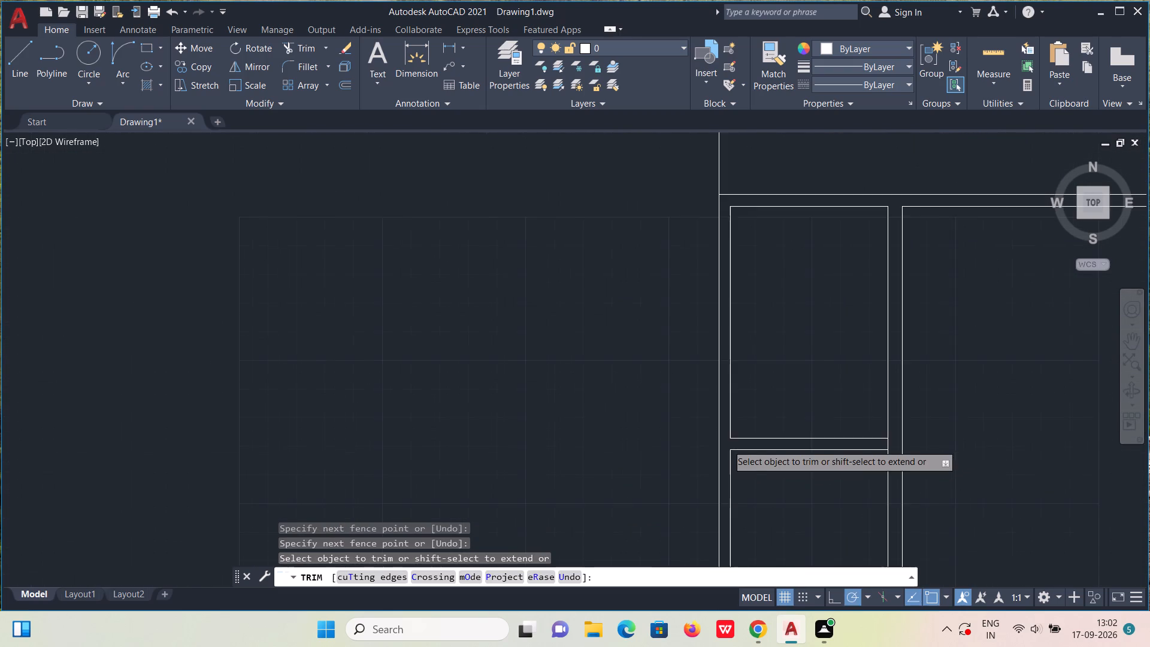
{"action": "scroll", "coordinate": [791, 455], "scroll_direction": "up", "scroll_amount": 5}
{"action": "left_click_drag", "start_coordinate": [540, 346], "coordinate": [544, 346]}
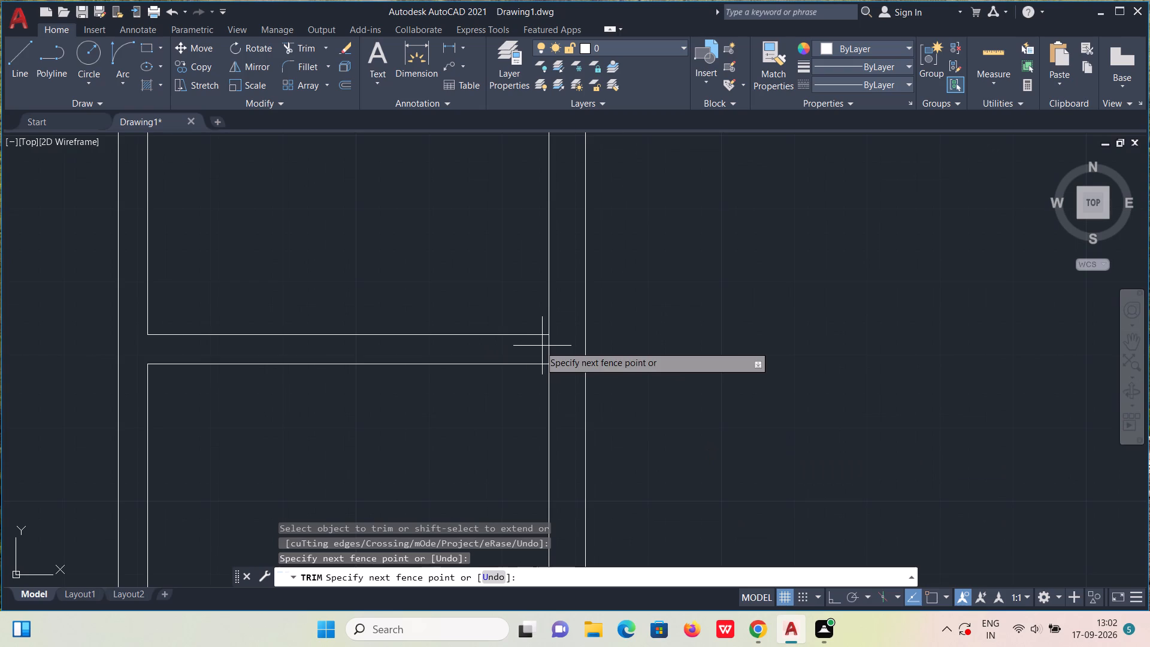
{"action": "left_click_drag", "start_coordinate": [544, 346], "coordinate": [555, 349]}
{"action": "scroll", "coordinate": [556, 344], "scroll_direction": "down", "scroll_amount": 6}
Trim the overlapping line where the long southern cross wall's east end meets the vertical wall of the east rooms.
{"action": "scroll", "coordinate": [638, 314], "scroll_direction": "up", "scroll_amount": 4}
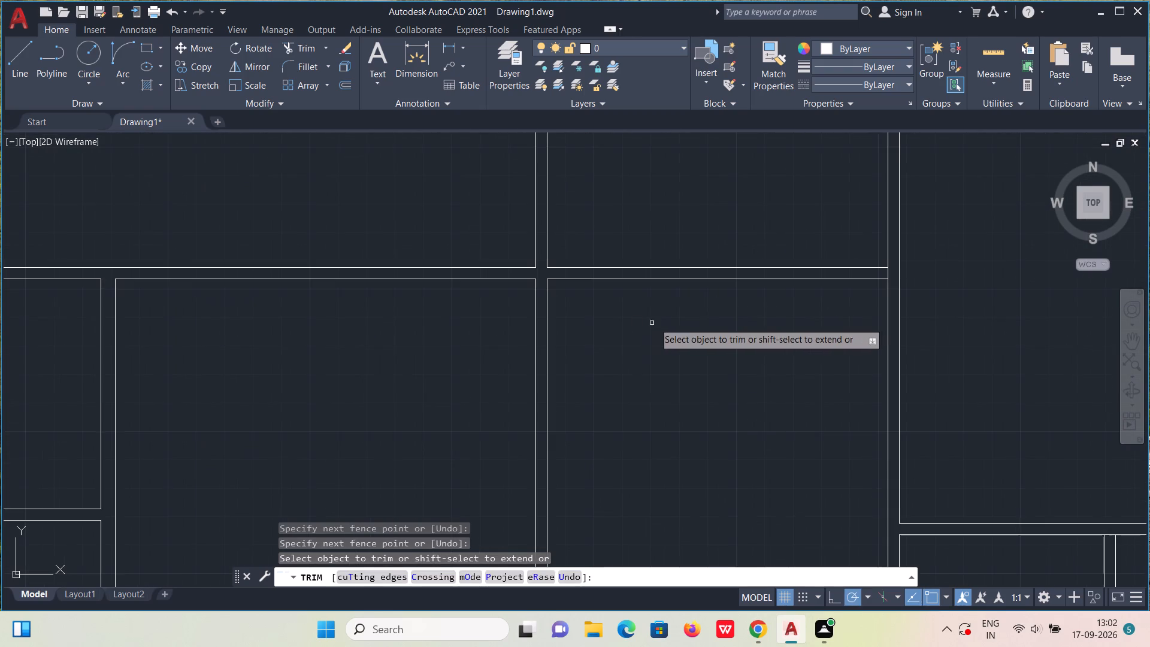
{"action": "scroll", "coordinate": [656, 322], "scroll_direction": "down", "scroll_amount": 1}
{"action": "scroll", "coordinate": [756, 301], "scroll_direction": "up", "scroll_amount": 3}
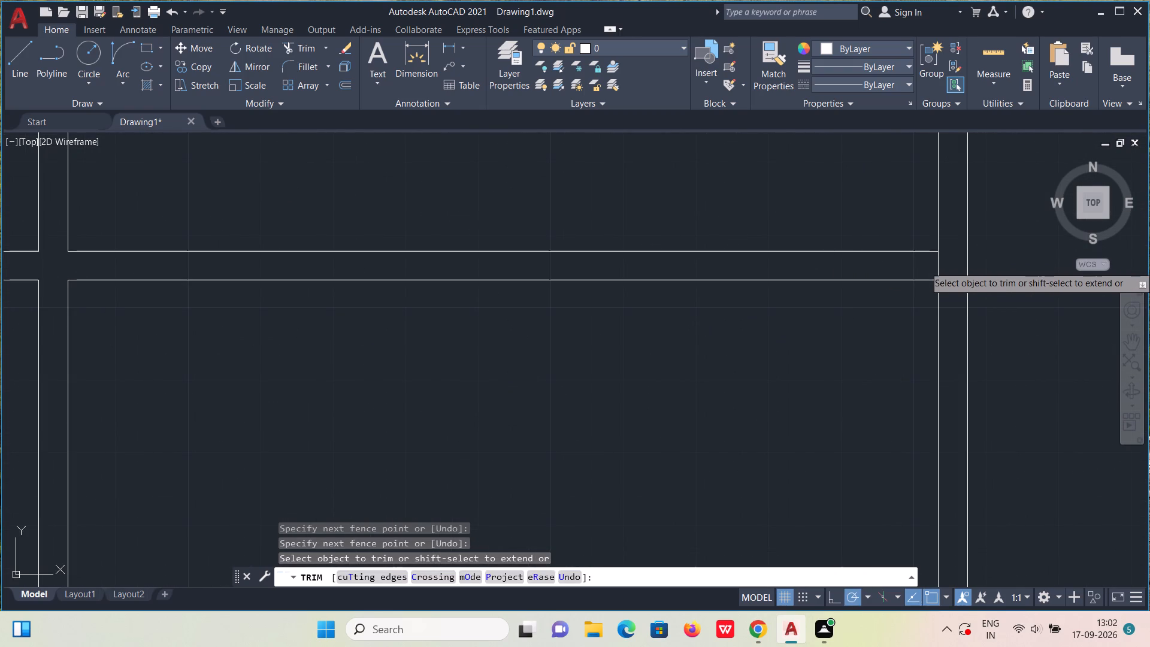
{"action": "left_click", "coordinate": [942, 266]}
{"action": "left_click", "coordinate": [933, 273]}
{"action": "scroll", "coordinate": [932, 272], "scroll_direction": "down", "scroll_amount": 4}
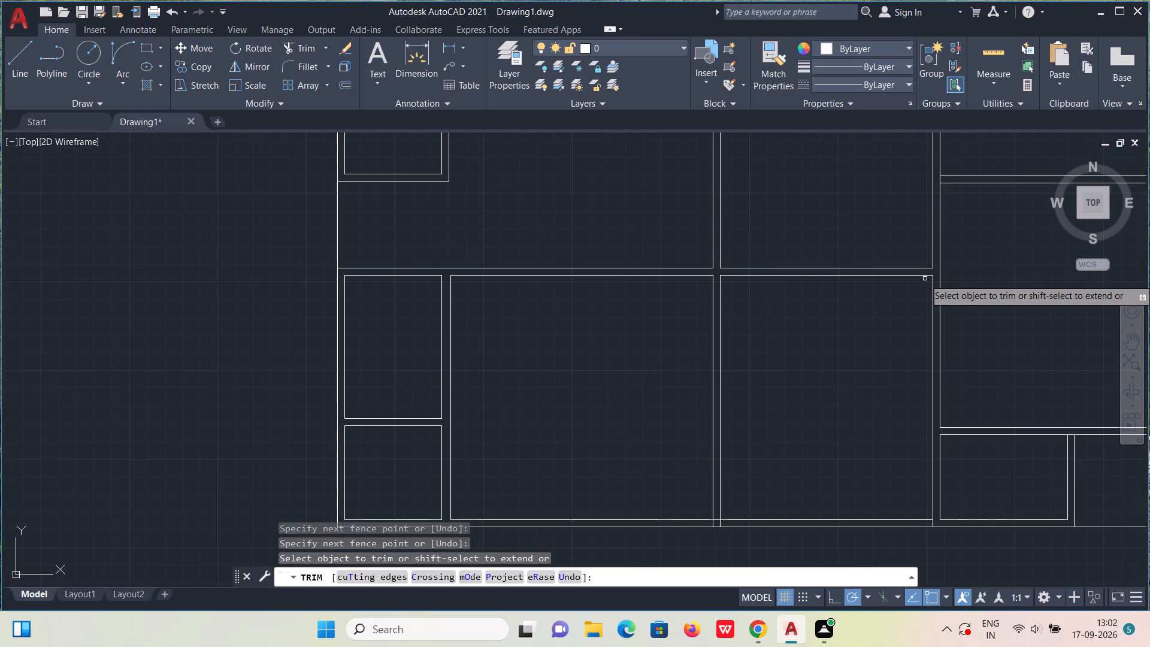
Trim both ends of the cross wall between the two southeast rooms, at their west wall and the outer east wall.
{"action": "scroll", "coordinate": [924, 280], "scroll_direction": "down", "scroll_amount": 1}
{"action": "scroll", "coordinate": [925, 210], "scroll_direction": "up", "scroll_amount": 4}
{"action": "left_click_drag", "start_coordinate": [1001, 253], "coordinate": [975, 265]}
{"action": "scroll", "coordinate": [972, 263], "scroll_direction": "down", "scroll_amount": 5}
{"action": "middle_click_drag", "start_coordinate": [1022, 285], "coordinate": [715, 316]}
{"action": "scroll", "coordinate": [767, 292], "scroll_direction": "up", "scroll_amount": 5}
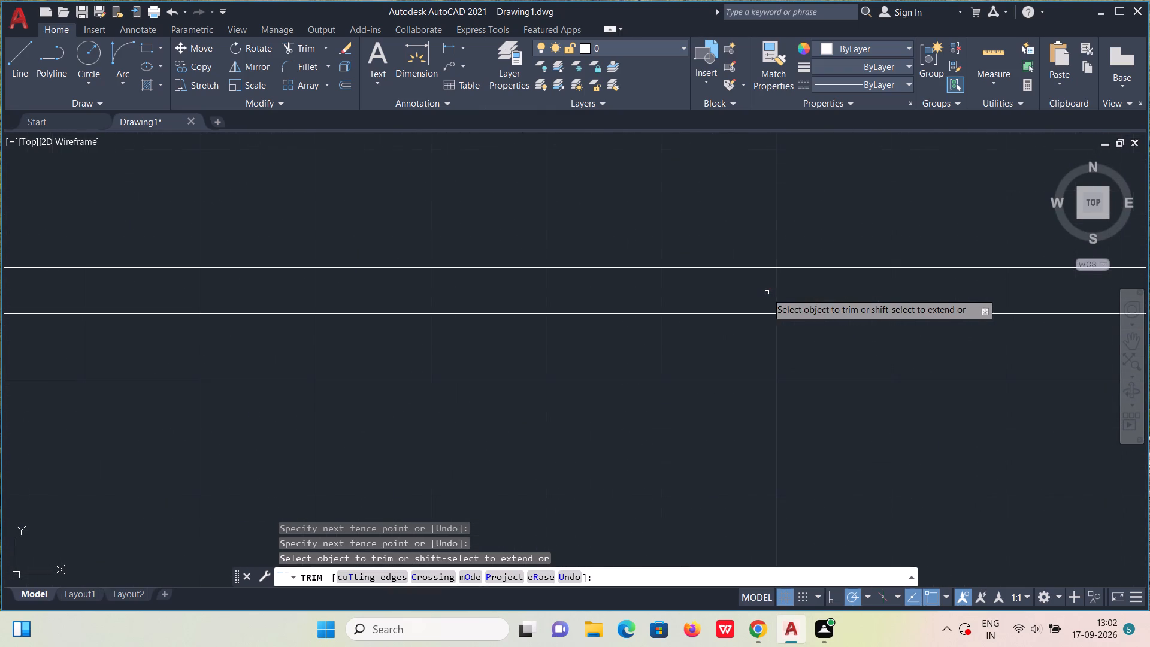
{"action": "middle_click_drag", "start_coordinate": [885, 332], "coordinate": [282, 376]}
{"action": "left_click_drag", "start_coordinate": [644, 334], "coordinate": [632, 337]}
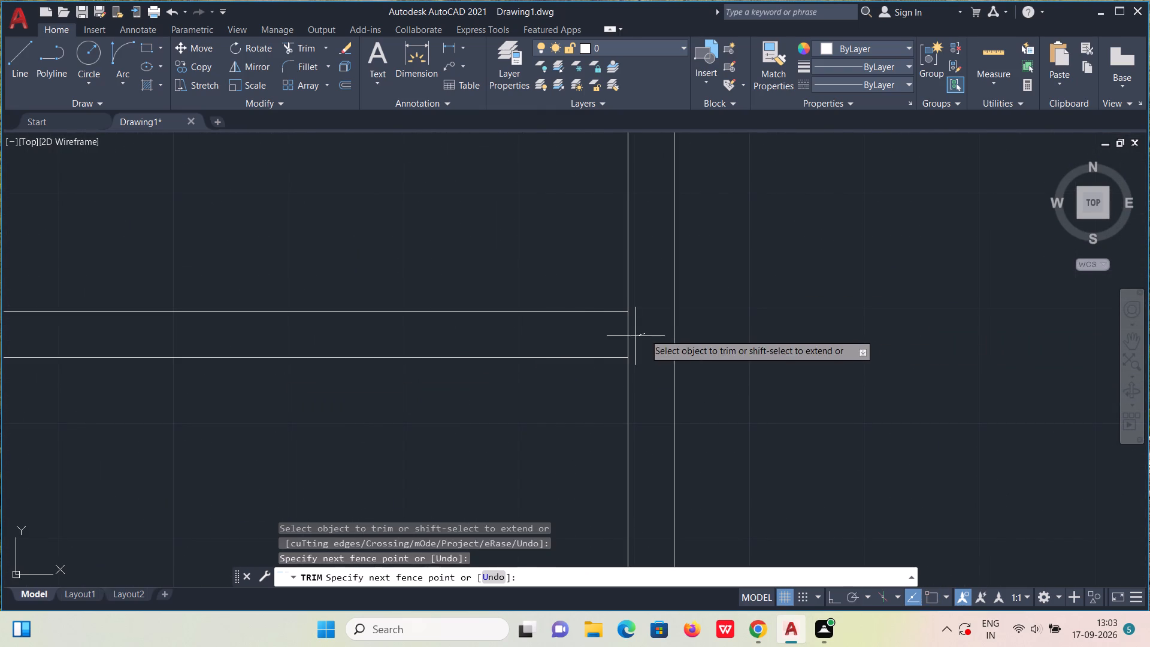
{"action": "left_click_drag", "start_coordinate": [632, 337], "coordinate": [591, 338]}
{"action": "scroll", "coordinate": [590, 338], "scroll_direction": "down", "scroll_amount": 6}
Trim the small southeast room's junctions, at its east wall's north end and where its west wall meets the outer south wall.
{"action": "scroll", "coordinate": [556, 452], "scroll_direction": "up", "scroll_amount": 5}
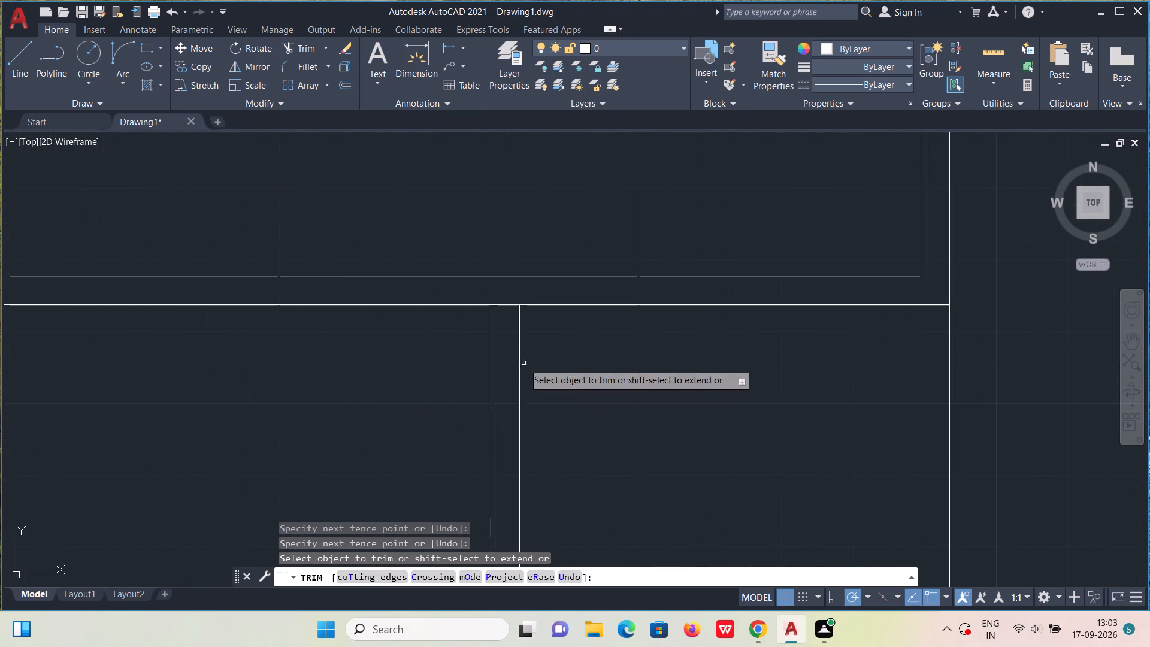
{"action": "left_click_drag", "start_coordinate": [500, 295], "coordinate": [510, 323]}
{"action": "scroll", "coordinate": [511, 349], "scroll_direction": "down", "scroll_amount": 5}
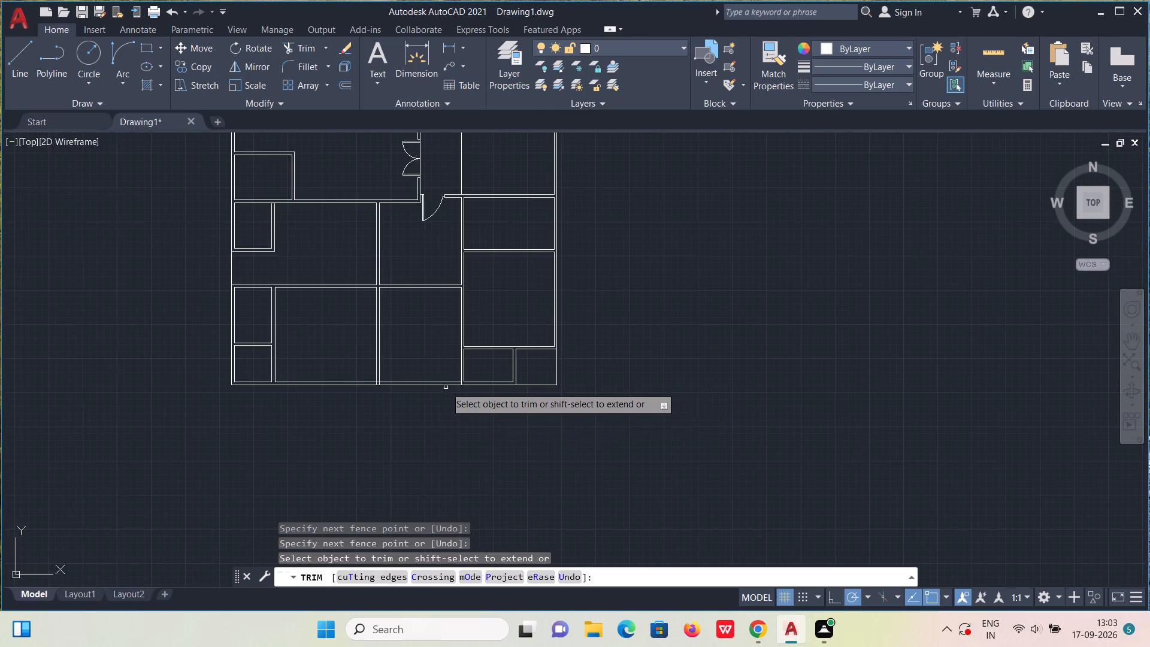
{"action": "scroll", "coordinate": [446, 386], "scroll_direction": "up", "scroll_amount": 5}
{"action": "left_click_drag", "start_coordinate": [608, 366], "coordinate": [579, 371]}
{"action": "scroll", "coordinate": [577, 368], "scroll_direction": "down", "scroll_amount": 5}
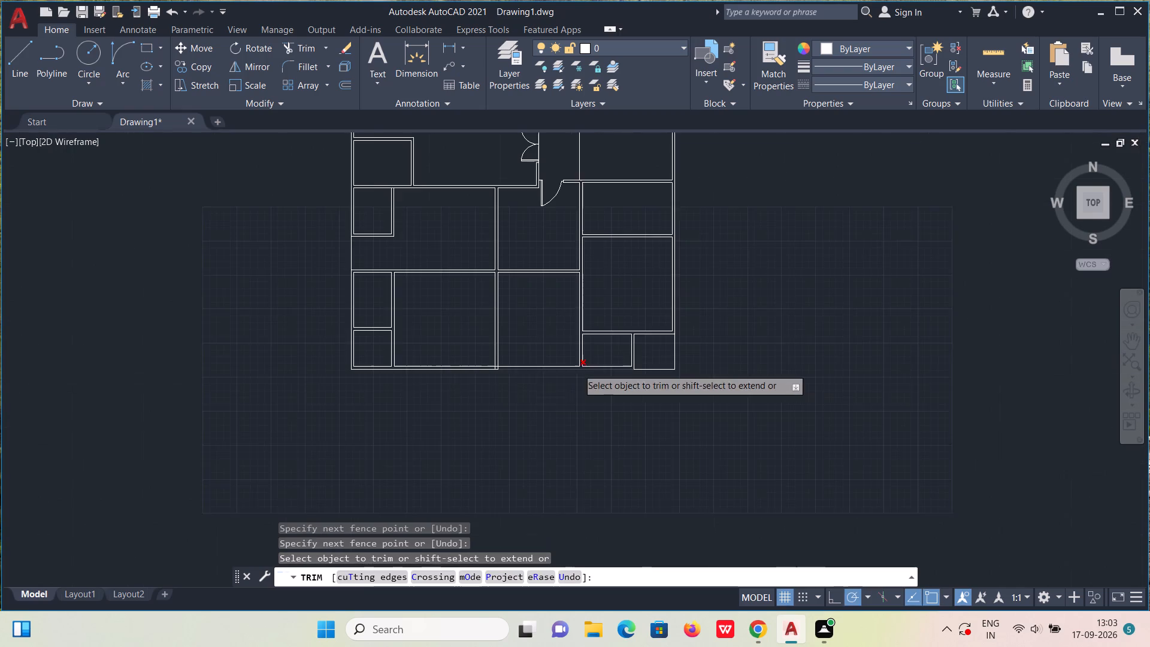
Trim the overlapping lines where the central vertical wall meets the double-door room's north wall.
{"action": "scroll", "coordinate": [398, 371], "scroll_direction": "up", "scroll_amount": 4}
{"action": "scroll", "coordinate": [556, 448], "scroll_direction": "down", "scroll_amount": 1}
{"action": "middle_click_drag", "start_coordinate": [562, 451], "coordinate": [682, 516]}
{"action": "scroll", "coordinate": [690, 516], "scroll_direction": "down", "scroll_amount": 1}
{"action": "scroll", "coordinate": [706, 394], "scroll_direction": "down", "scroll_amount": 3}
{"action": "middle_click_drag", "start_coordinate": [721, 273], "coordinate": [685, 403]}
{"action": "scroll", "coordinate": [774, 374], "scroll_direction": "up", "scroll_amount": 4}
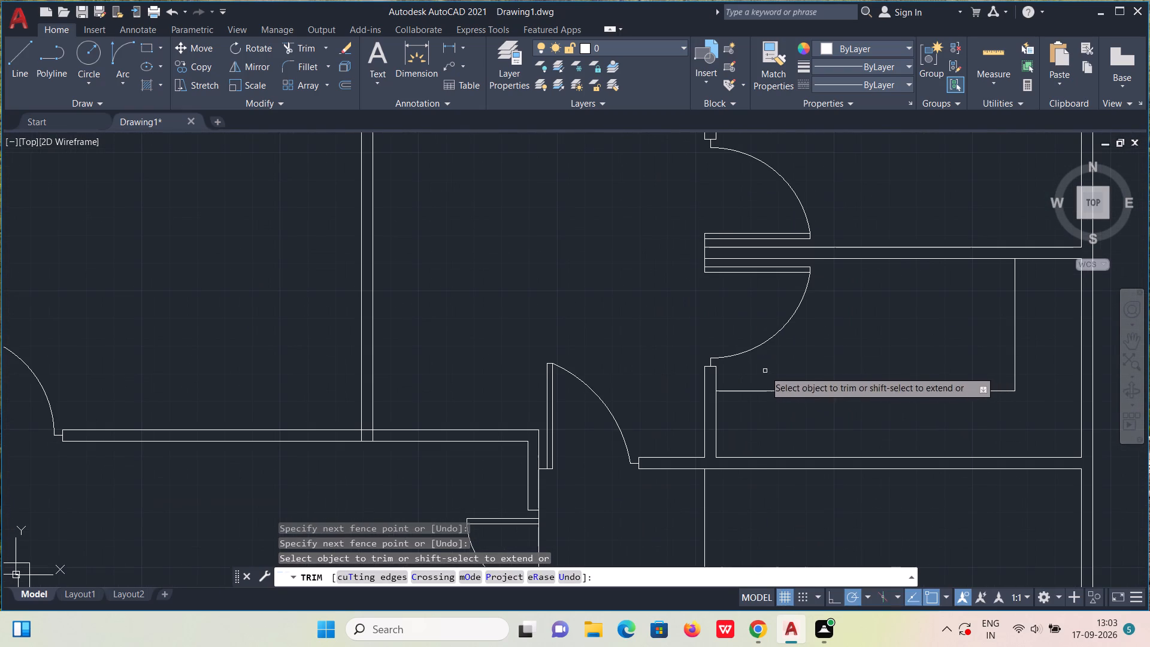
{"action": "scroll", "coordinate": [601, 359], "scroll_direction": "down", "scroll_amount": 5}
{"action": "scroll", "coordinate": [567, 404], "scroll_direction": "up", "scroll_amount": 5}
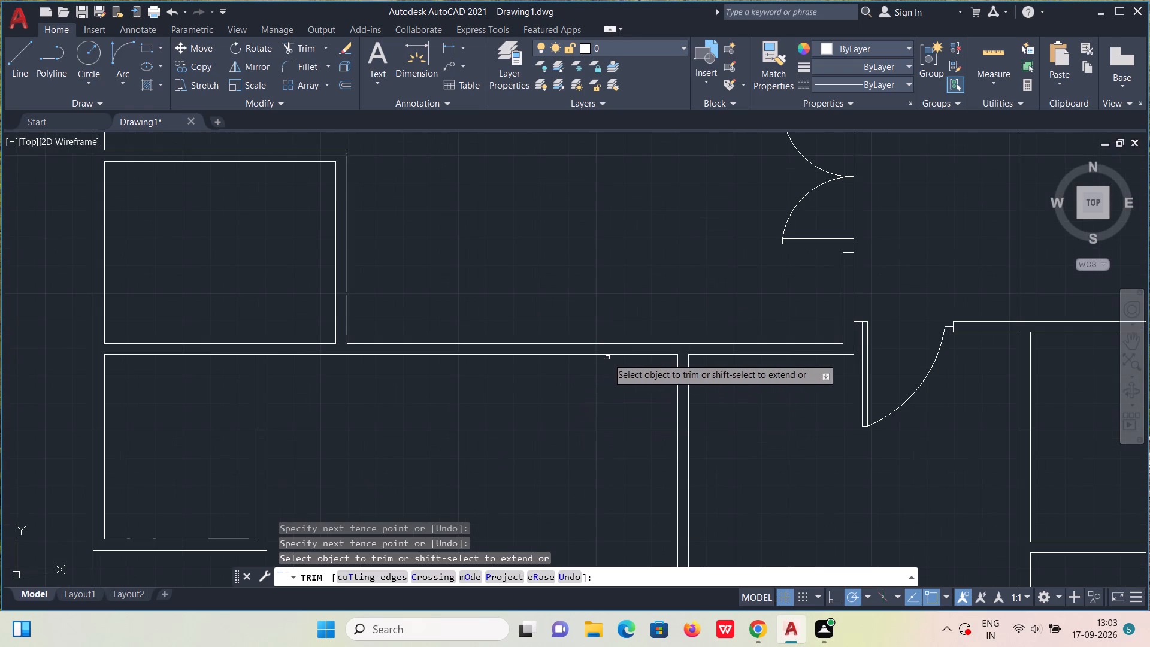
{"action": "scroll", "coordinate": [630, 340], "scroll_direction": "down", "scroll_amount": 2}
{"action": "middle_click_drag", "start_coordinate": [639, 280], "coordinate": [640, 397]}
{"action": "scroll", "coordinate": [646, 321], "scroll_direction": "up", "scroll_amount": 4}
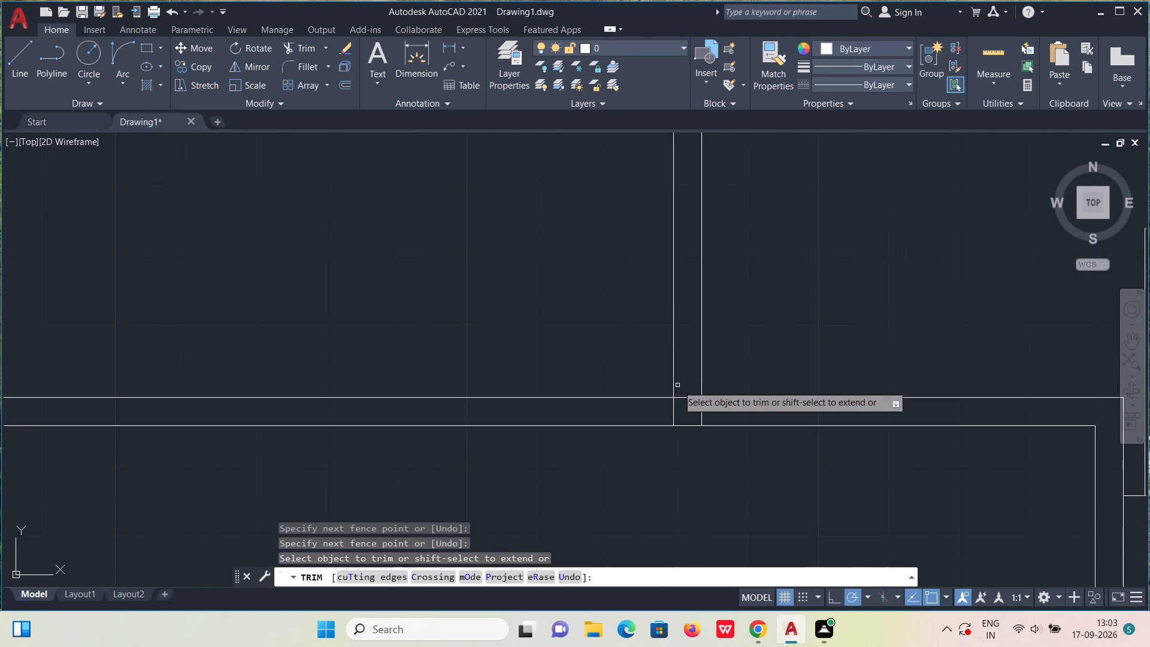
{"action": "left_click", "coordinate": [689, 398]}
{"action": "left_click_drag", "start_coordinate": [652, 410], "coordinate": [712, 415]}
{"action": "scroll", "coordinate": [712, 415], "scroll_direction": "down", "scroll_amount": 5}
Trim the crossing lines where the central vertical wall meets the northern cross wall just below the door leaf.
{"action": "scroll", "coordinate": [688, 310], "scroll_direction": "up", "scroll_amount": 5}
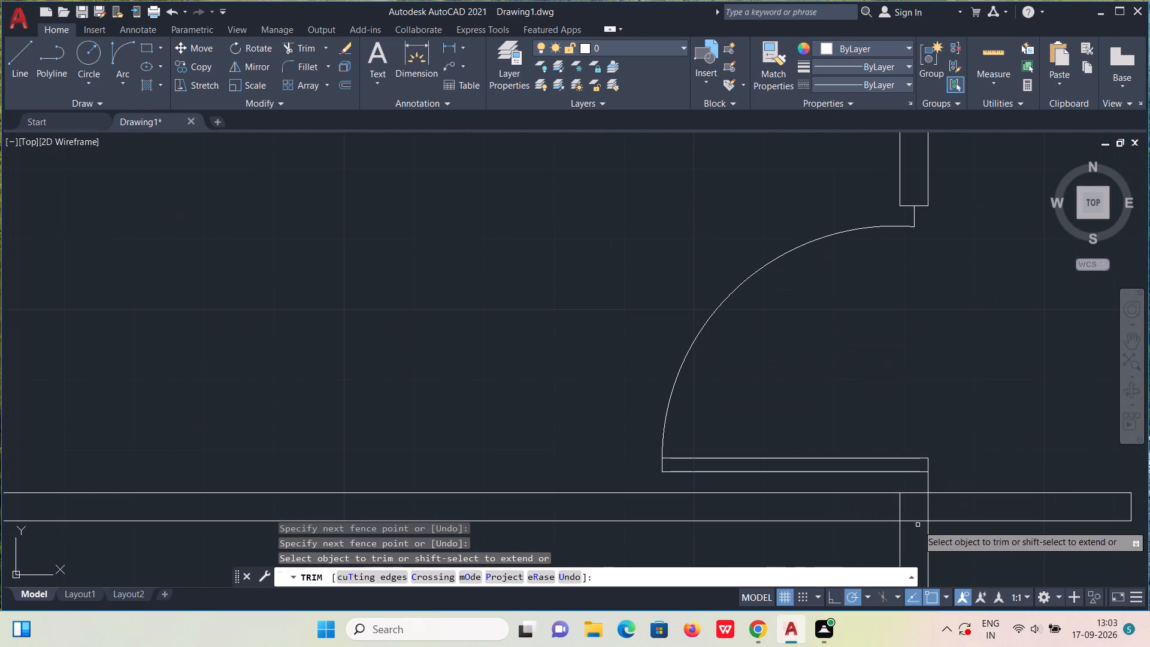
{"action": "left_click_drag", "start_coordinate": [926, 509], "coordinate": [876, 506]}
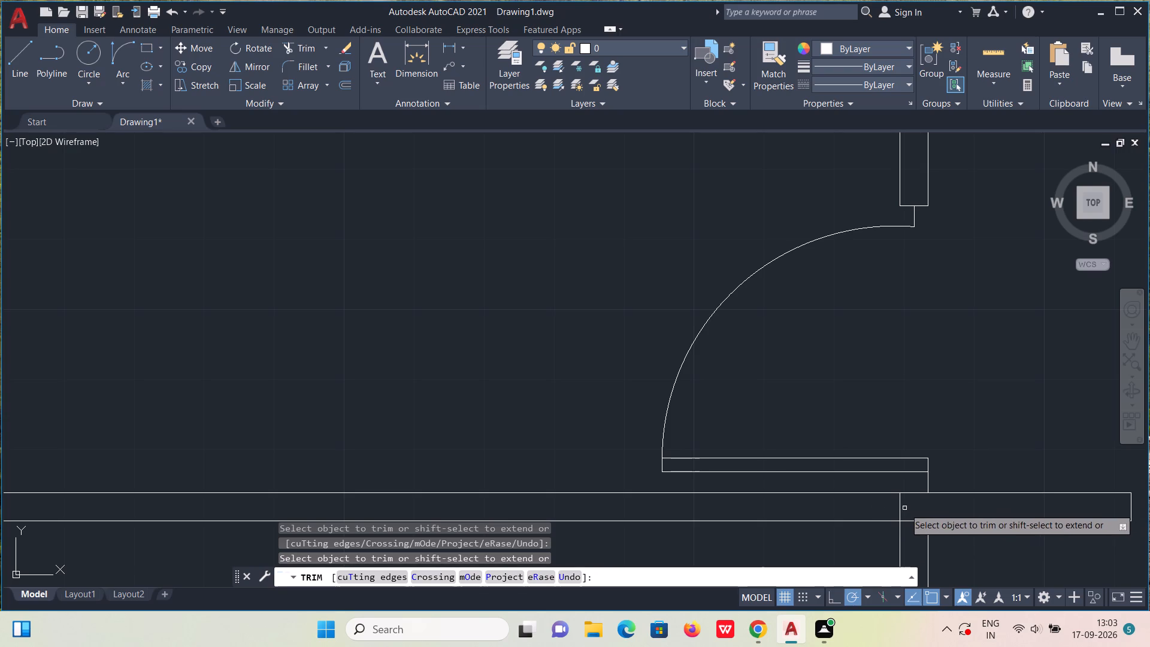
{"action": "left_click_drag", "start_coordinate": [889, 504], "coordinate": [913, 504]}
{"action": "left_click_drag", "start_coordinate": [913, 512], "coordinate": [916, 533]}
{"action": "scroll", "coordinate": [915, 532], "scroll_direction": "down", "scroll_amount": 4}
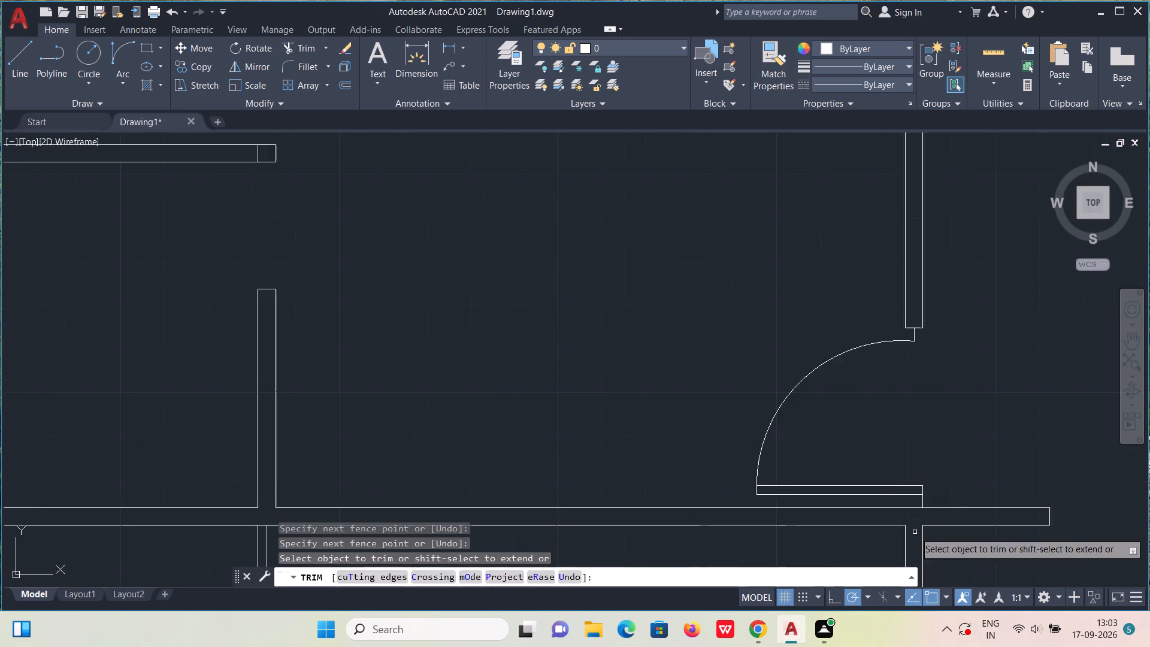
Trim the overlapping lines where the central vertical wall meets the outer north wall, and end trimming.
{"action": "middle_click_drag", "start_coordinate": [752, 540], "coordinate": [698, 347]}
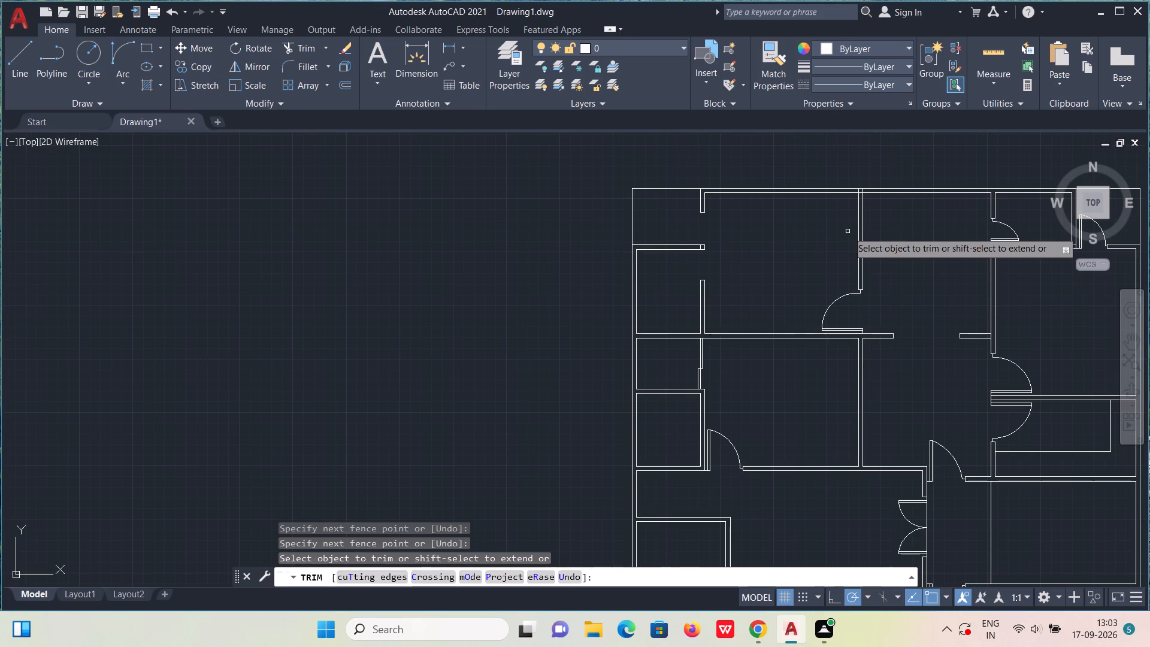
{"action": "scroll", "coordinate": [883, 205], "scroll_direction": "up", "scroll_amount": 4}
{"action": "middle_click_drag", "start_coordinate": [881, 225], "coordinate": [889, 374]}
{"action": "scroll", "coordinate": [766, 265], "scroll_direction": "up", "scroll_amount": 2}
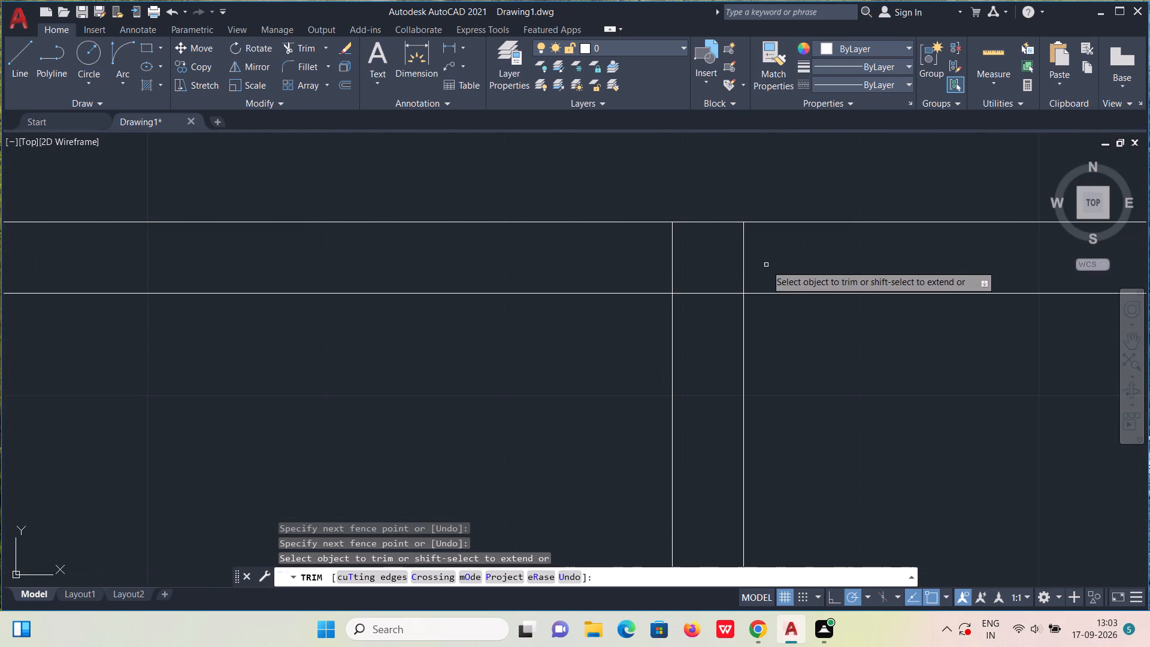
{"action": "left_click_drag", "start_coordinate": [645, 254], "coordinate": [787, 257]}
{"action": "left_click_drag", "start_coordinate": [719, 273], "coordinate": [719, 315]}
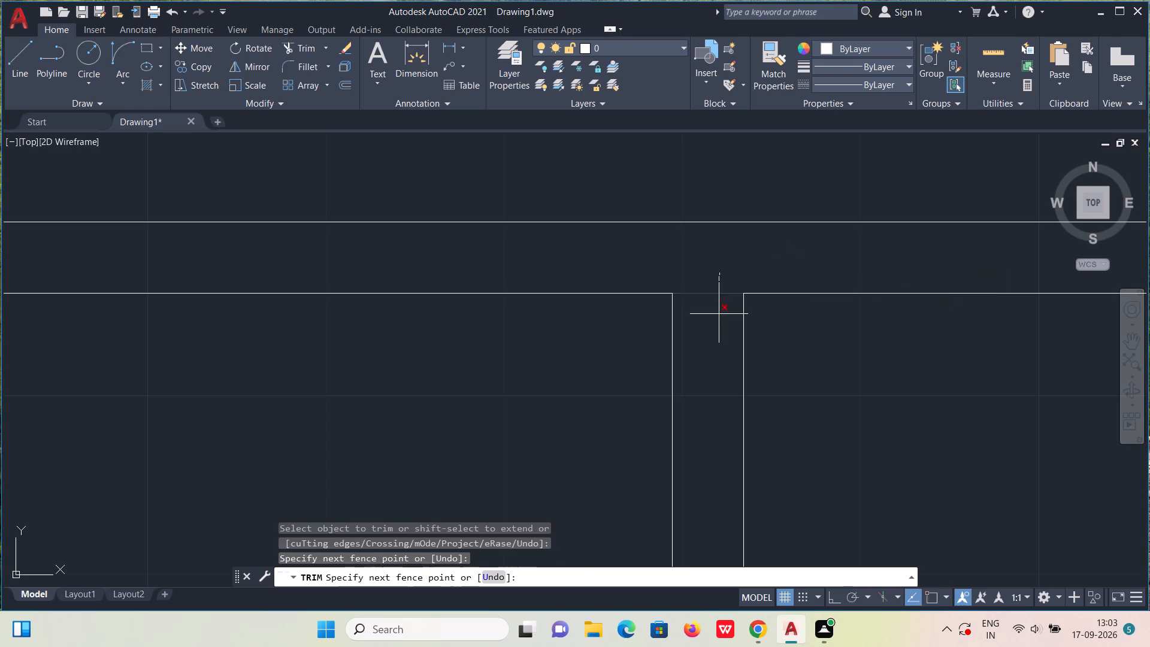
{"action": "left_click_drag", "start_coordinate": [719, 315], "coordinate": [718, 321]}
{"action": "scroll", "coordinate": [718, 320], "scroll_direction": "down", "scroll_amount": 4}
{"action": "middle_click_drag", "start_coordinate": [600, 379], "coordinate": [731, 284]}
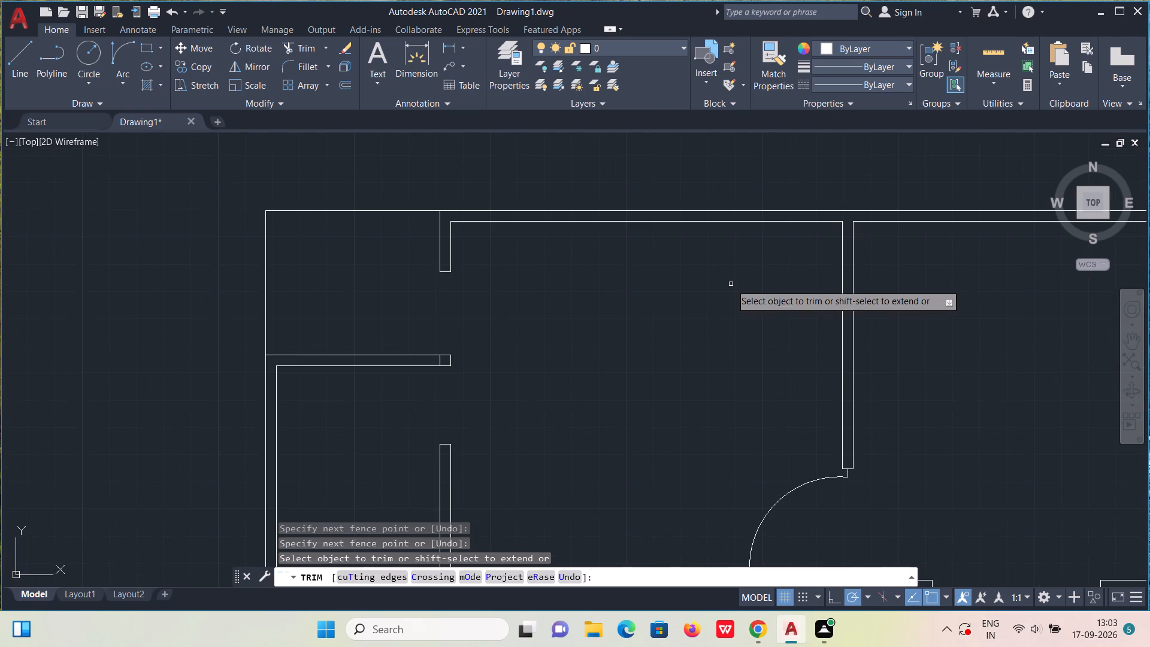
{"action": "scroll", "coordinate": [731, 284], "scroll_direction": "down", "scroll_amount": 3}
{"action": "scroll", "coordinate": [703, 347], "scroll_direction": "up", "scroll_amount": 1}
{"action": "middle_click_drag", "start_coordinate": [699, 338], "coordinate": [658, 249]}
{"action": "scroll", "coordinate": [694, 328], "scroll_direction": "down", "scroll_amount": 1}
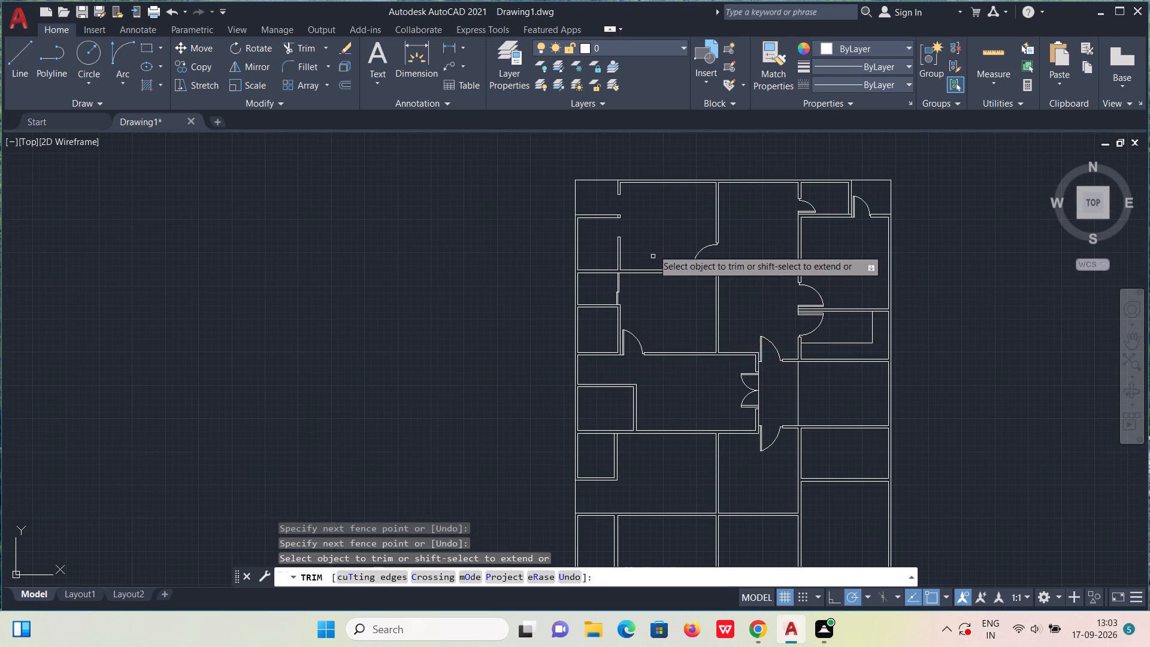
{"action": "key", "text": "Escape"}
Draw a short line across the thickness of the small inner room's north wall, at its west end in the double-door room.
{"action": "scroll", "coordinate": [680, 394], "scroll_direction": "up", "scroll_amount": 3}
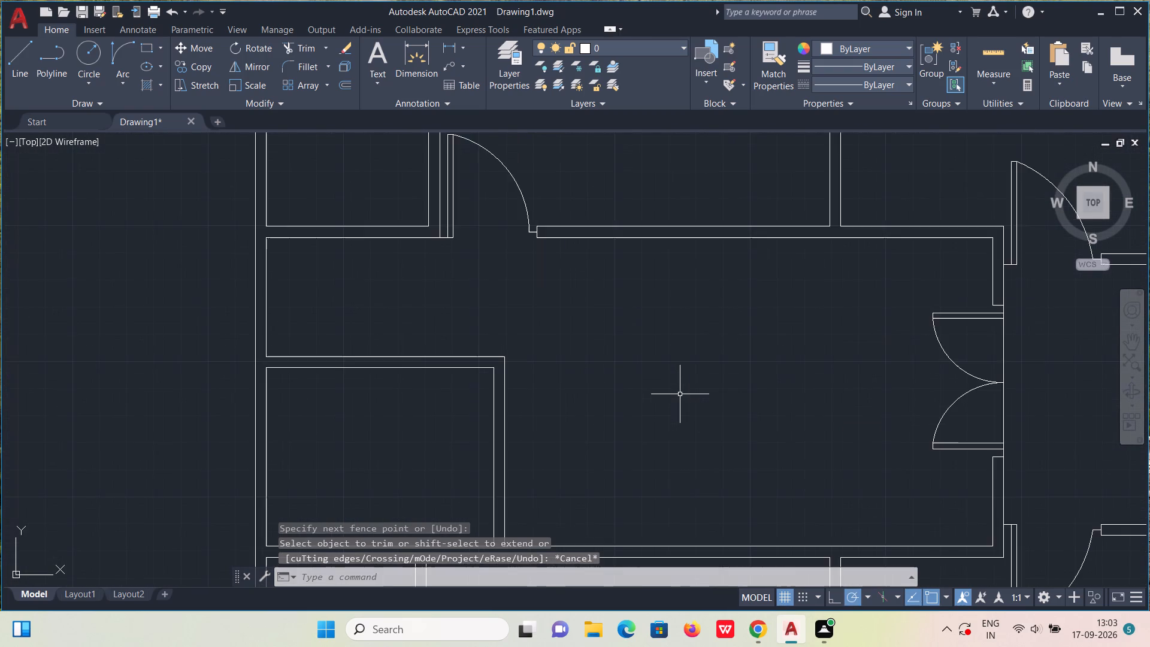
{"action": "scroll", "coordinate": [680, 394], "scroll_direction": "down", "scroll_amount": 1}
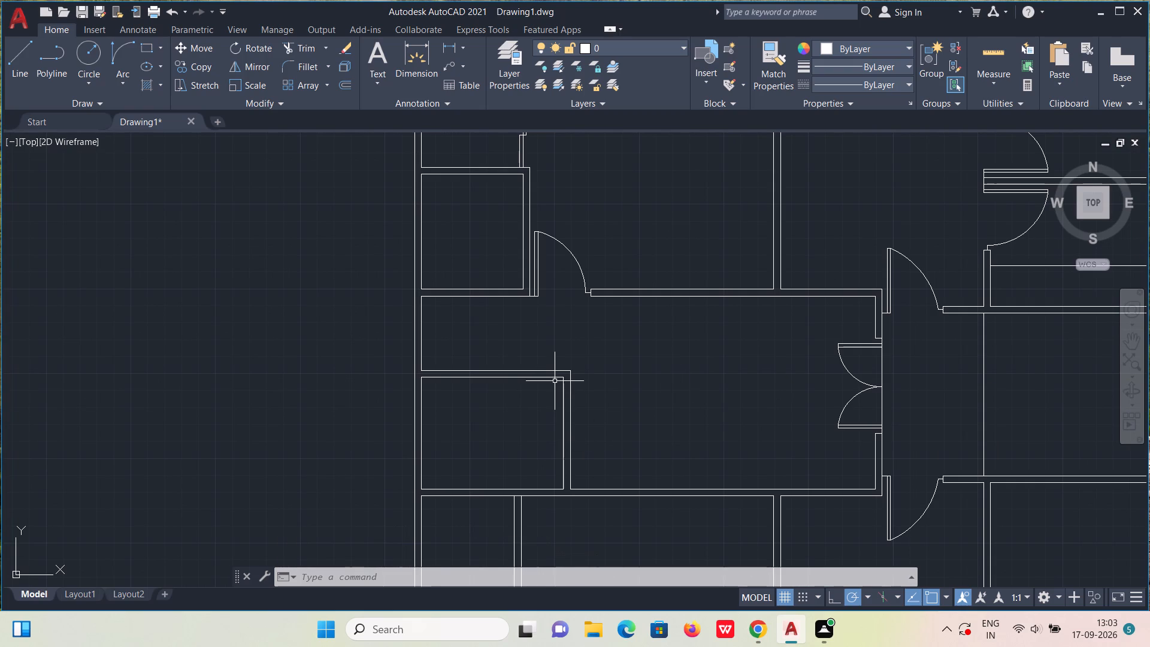
{"action": "scroll", "coordinate": [476, 381], "scroll_direction": "up", "scroll_amount": 2}
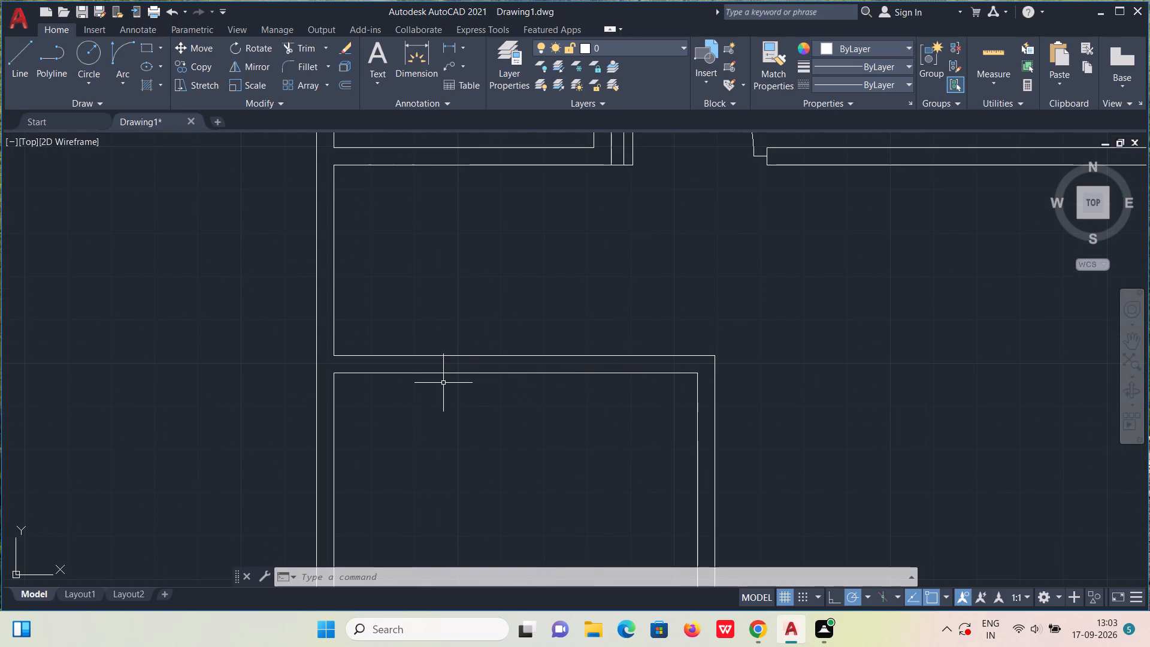
{"action": "key", "text": "l"}
{"action": "key", "text": "Return"}
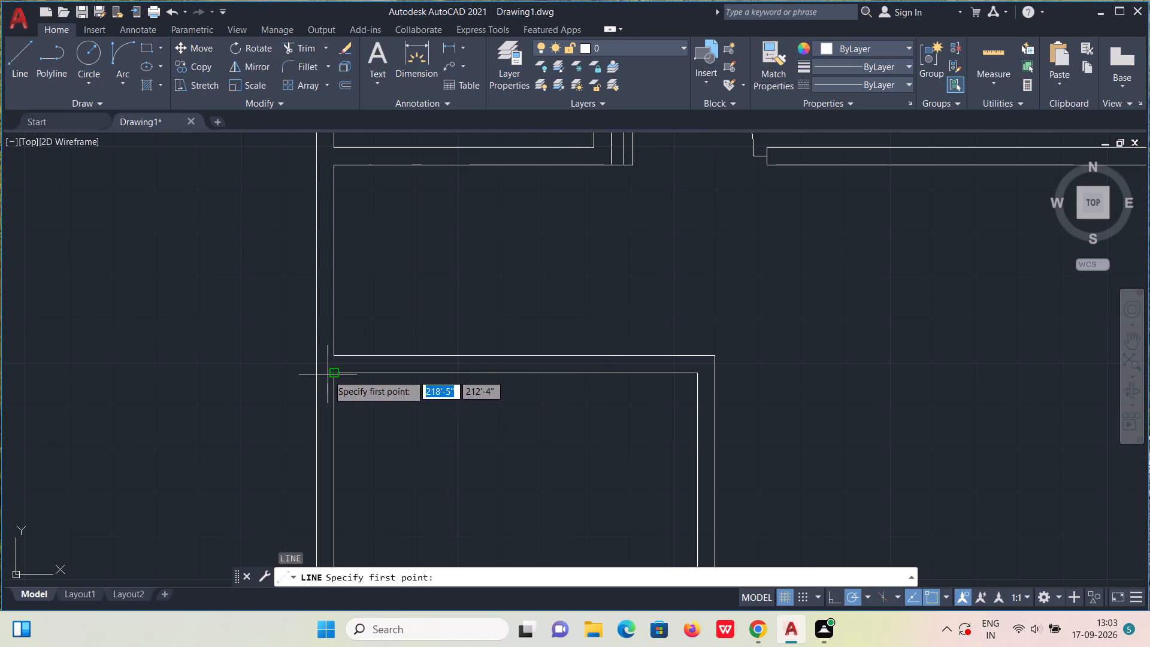
{"action": "left_click", "coordinate": [334, 376]}
{"action": "left_click", "coordinate": [335, 359]}
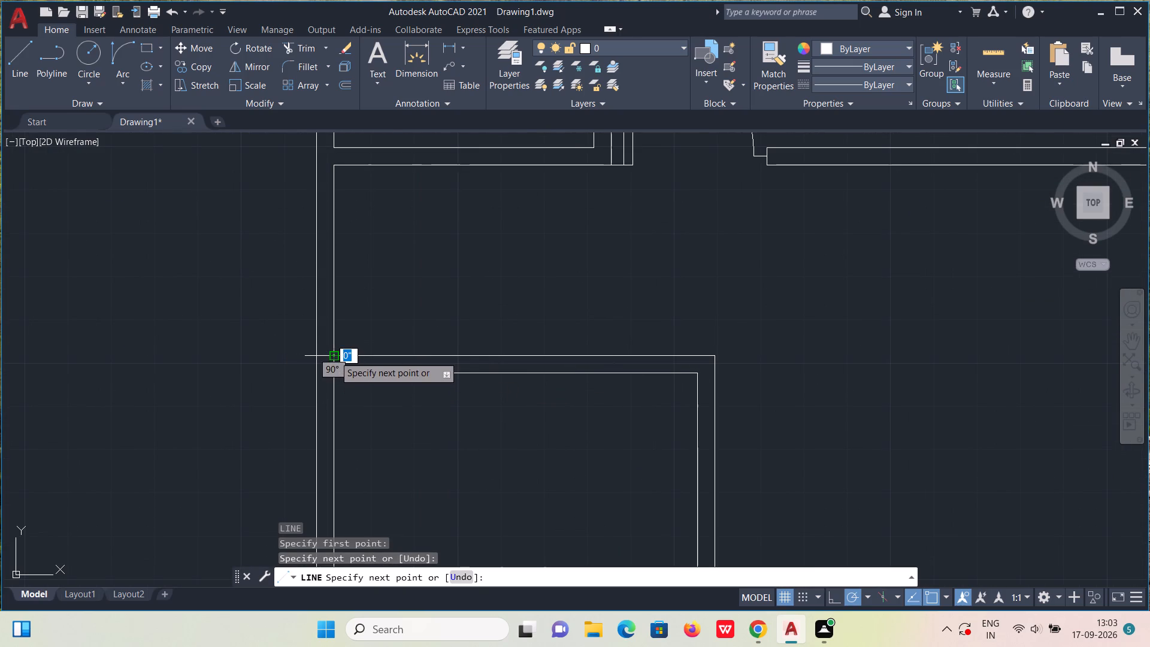
{"action": "key", "text": "Escape"}
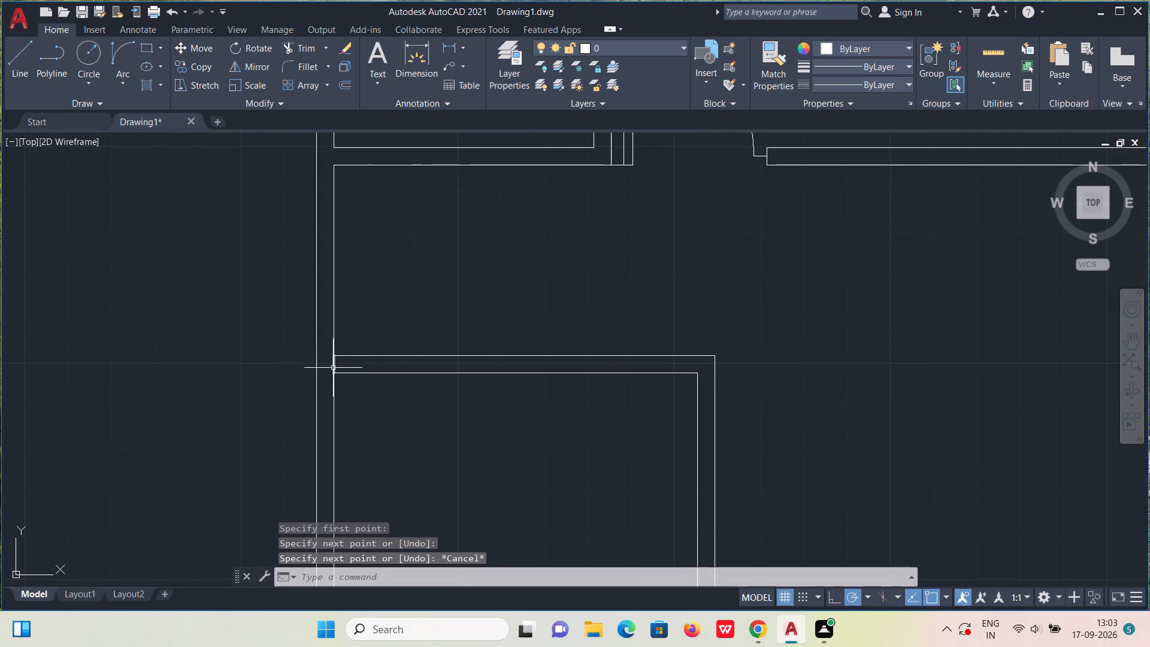
Move the short closing line 4' east along the small inner room's north wall.
{"action": "left_click", "coordinate": [333, 368]}
{"action": "key", "text": "m"}
{"action": "key", "text": "Return"}
{"action": "left_click", "coordinate": [335, 361]}
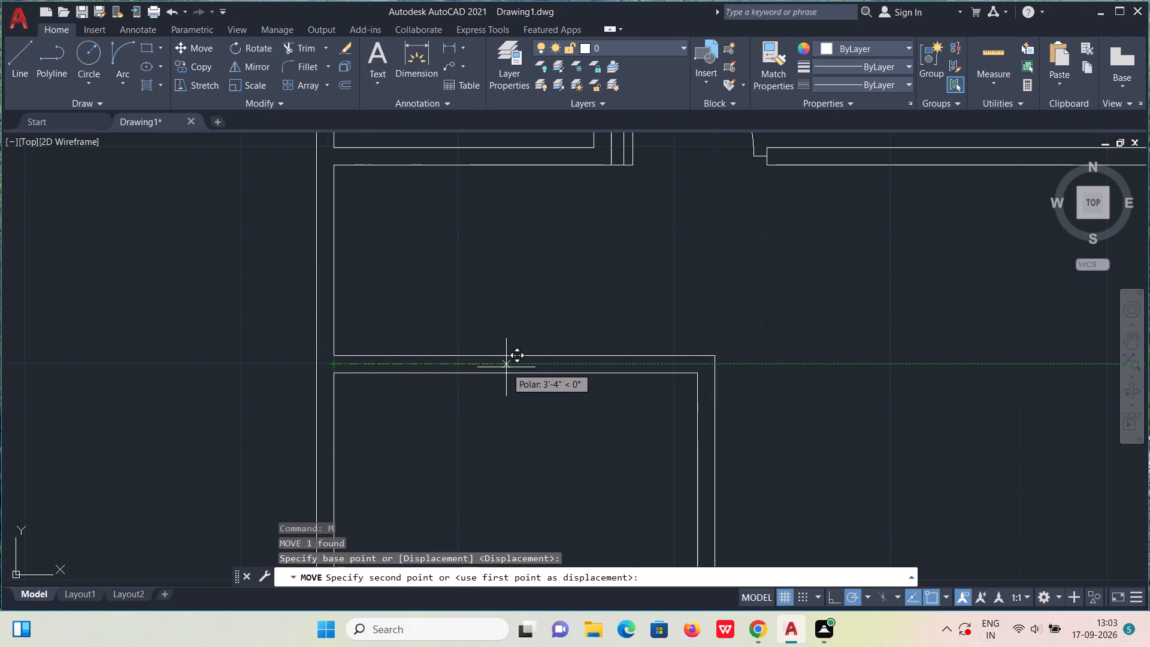
{"action": "key", "text": "4"}
{"action": "key", "text": "apostrophe"}
{"action": "key", "text": "Return"}
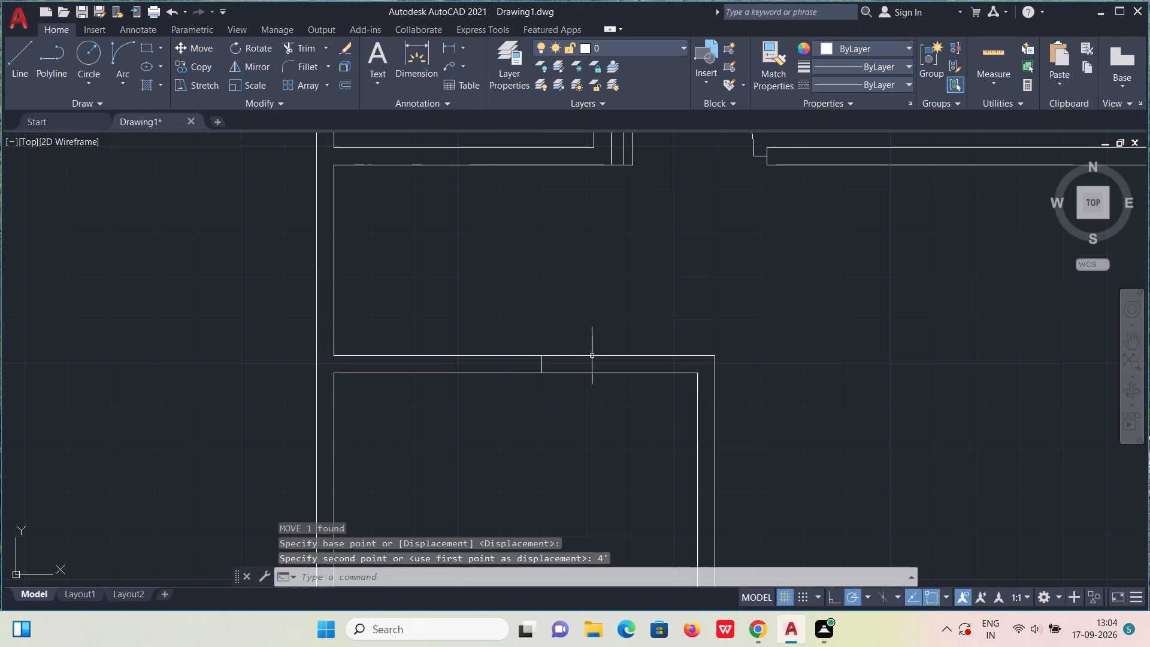
Copy the short closing line east along the small inner room's north wall to the inner face of its east wall.
{"action": "left_click", "coordinate": [541, 365]}
{"action": "type", "text": "co"}
{"action": "key", "text": "Return"}
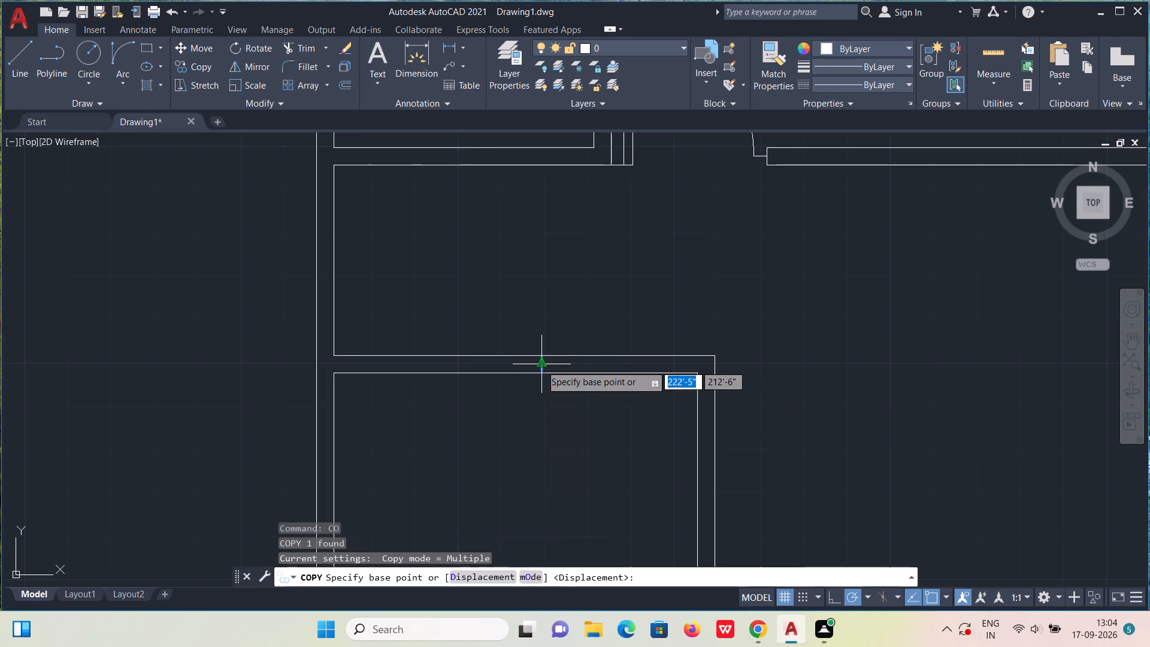
{"action": "left_click", "coordinate": [541, 365]}
{"action": "left_click", "coordinate": [695, 375]}
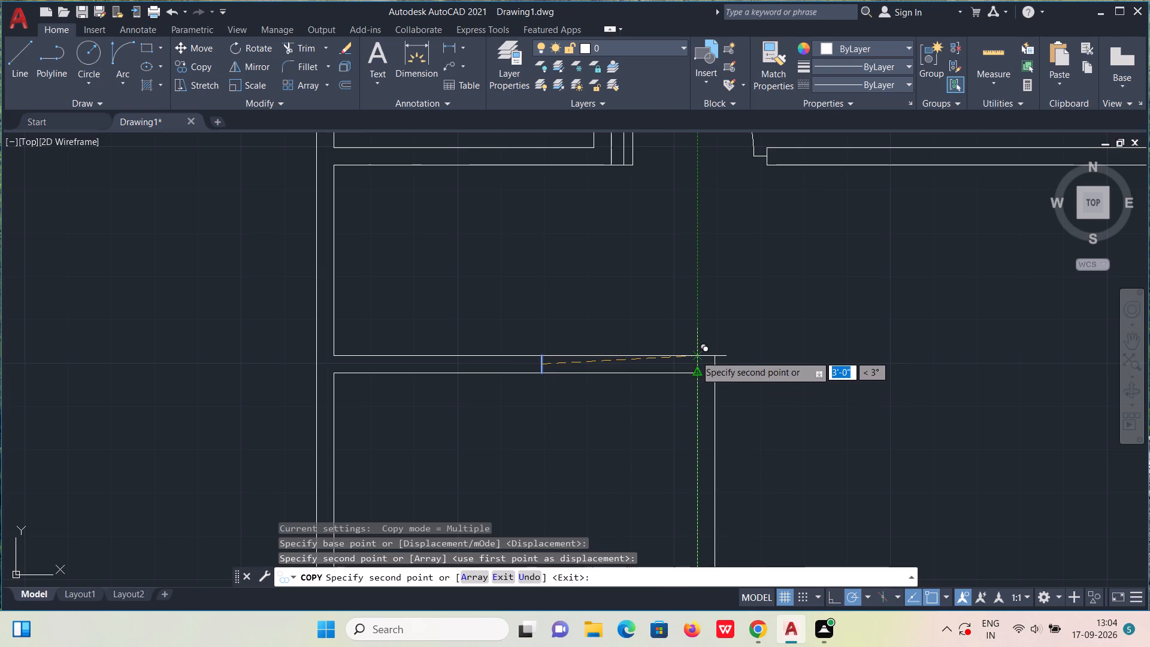
{"action": "left_click", "coordinate": [695, 355]}
{"action": "key", "text": "Escape"}
Trim the north wall lines between the two closing lines and the stub projecting above the east wall, leaving a clear opening.
{"action": "scroll", "coordinate": [692, 359], "scroll_direction": "up", "scroll_amount": 2}
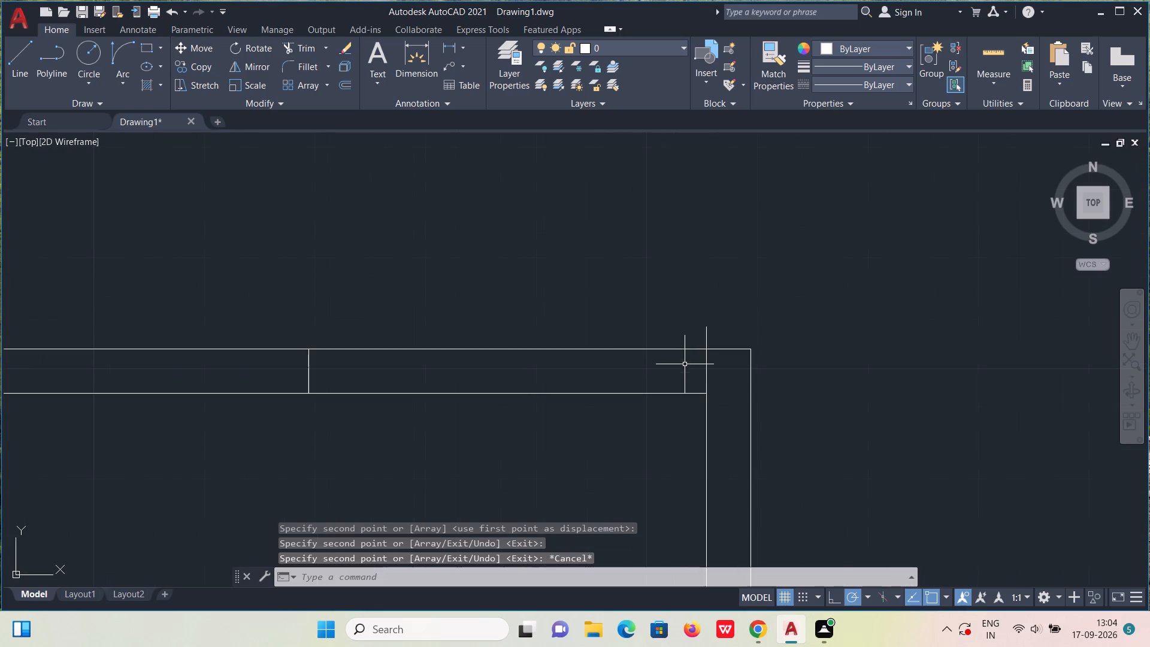
{"action": "left_click", "coordinate": [302, 49]}
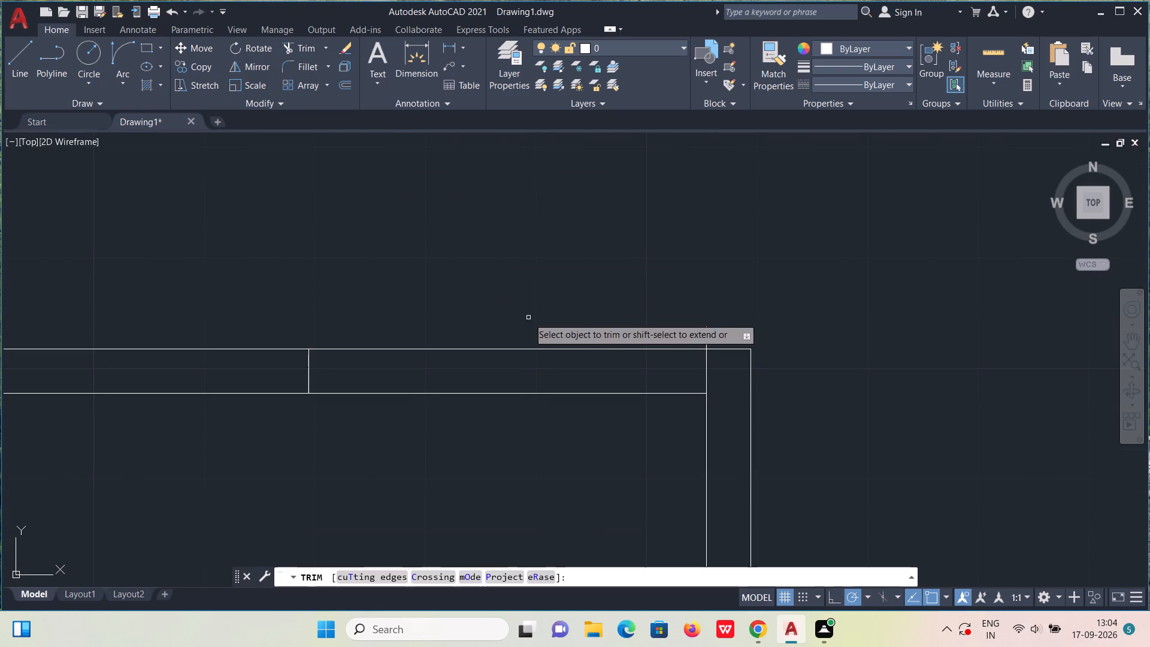
{"action": "left_click_drag", "start_coordinate": [529, 315], "coordinate": [544, 461]}
{"action": "left_click_drag", "start_coordinate": [733, 333], "coordinate": [689, 332]}
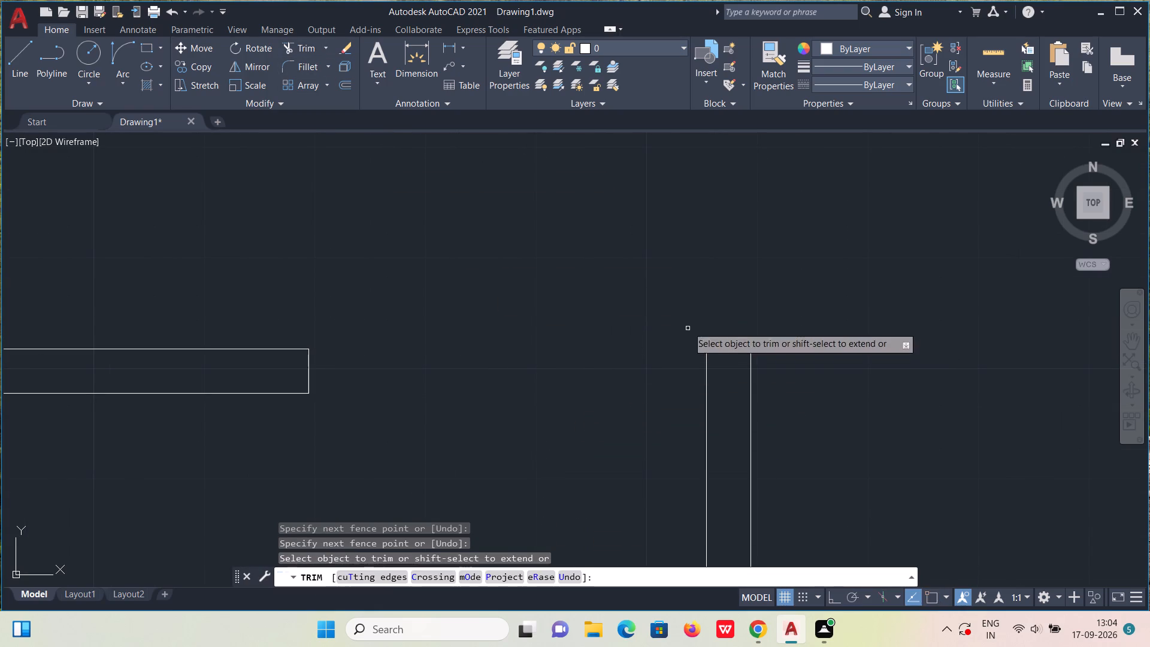
{"action": "scroll", "coordinate": [688, 323], "scroll_direction": "down", "scroll_amount": 4}
{"action": "key", "text": "Escape"}
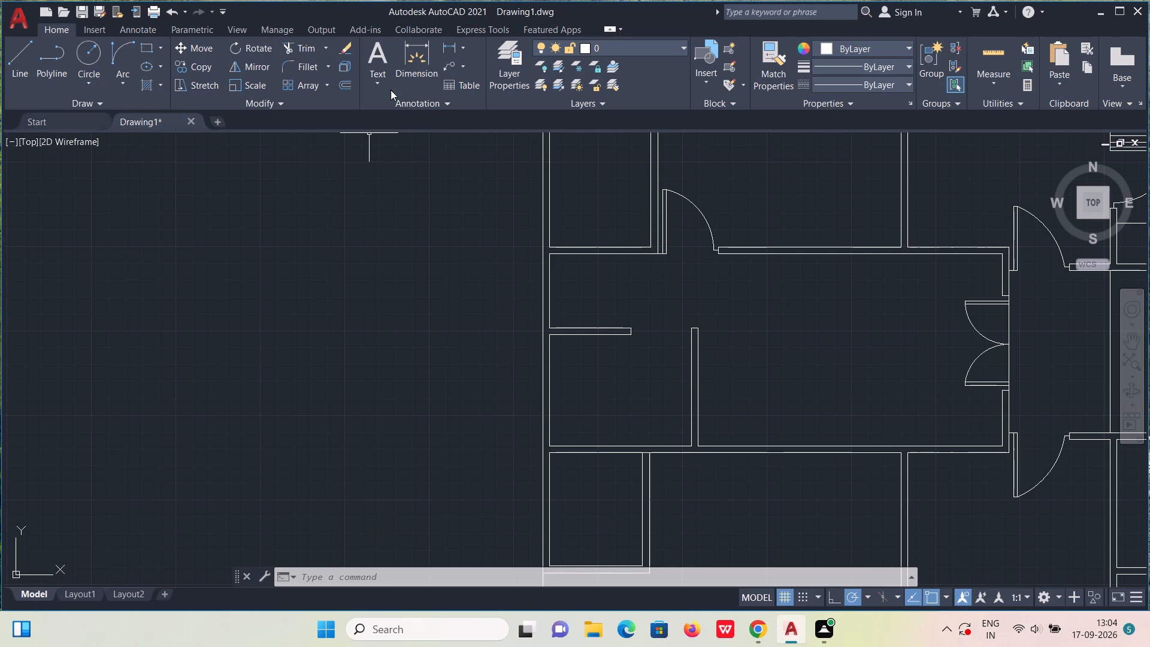
Offset the inner faces of the small inner room's west and south walls 2' into the room, using the Through option.
{"action": "left_click", "coordinate": [341, 83]}
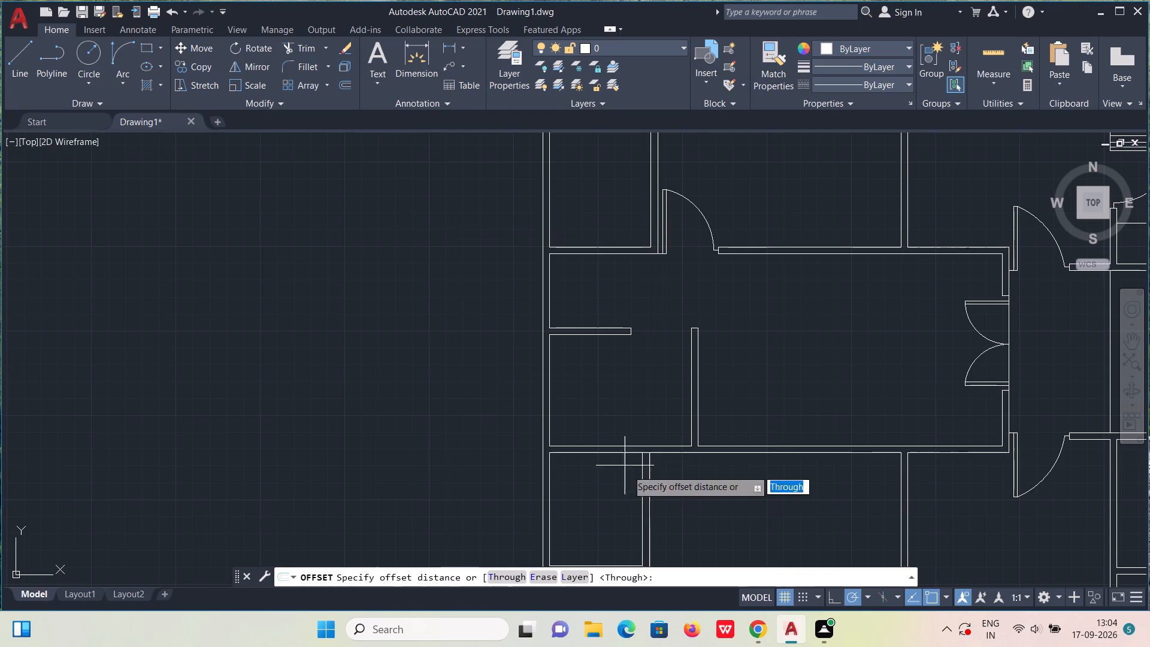
{"action": "left_click", "coordinate": [510, 572]}
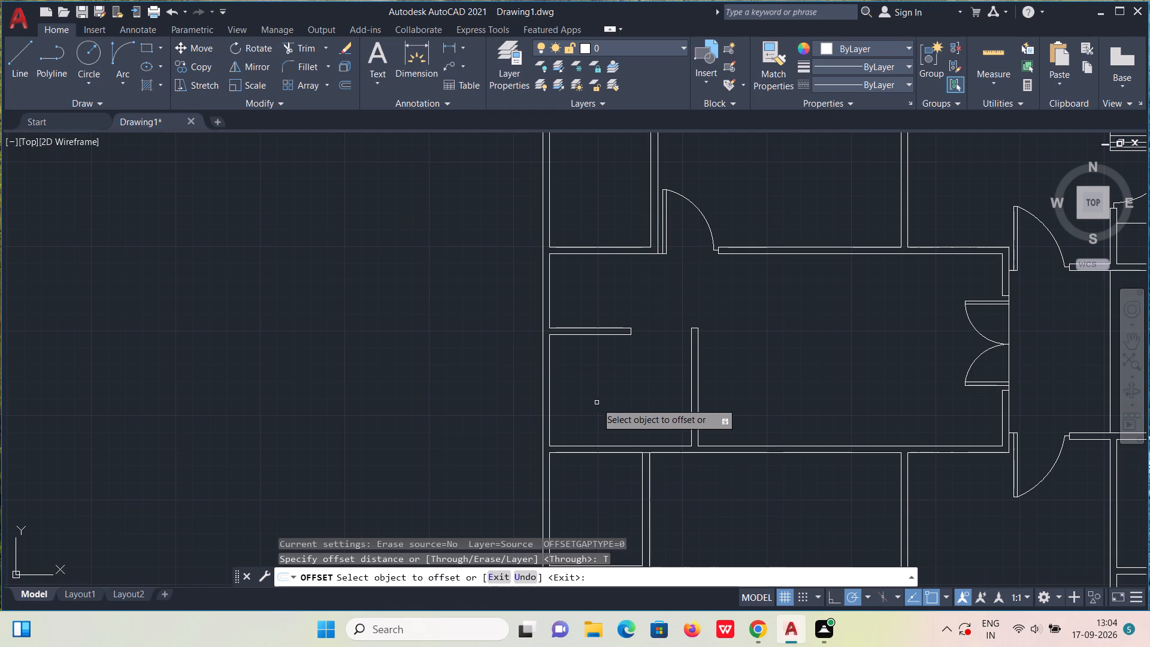
{"action": "left_click", "coordinate": [550, 412]}
{"action": "type", "text": "2'"}
{"action": "key", "text": "Return"}
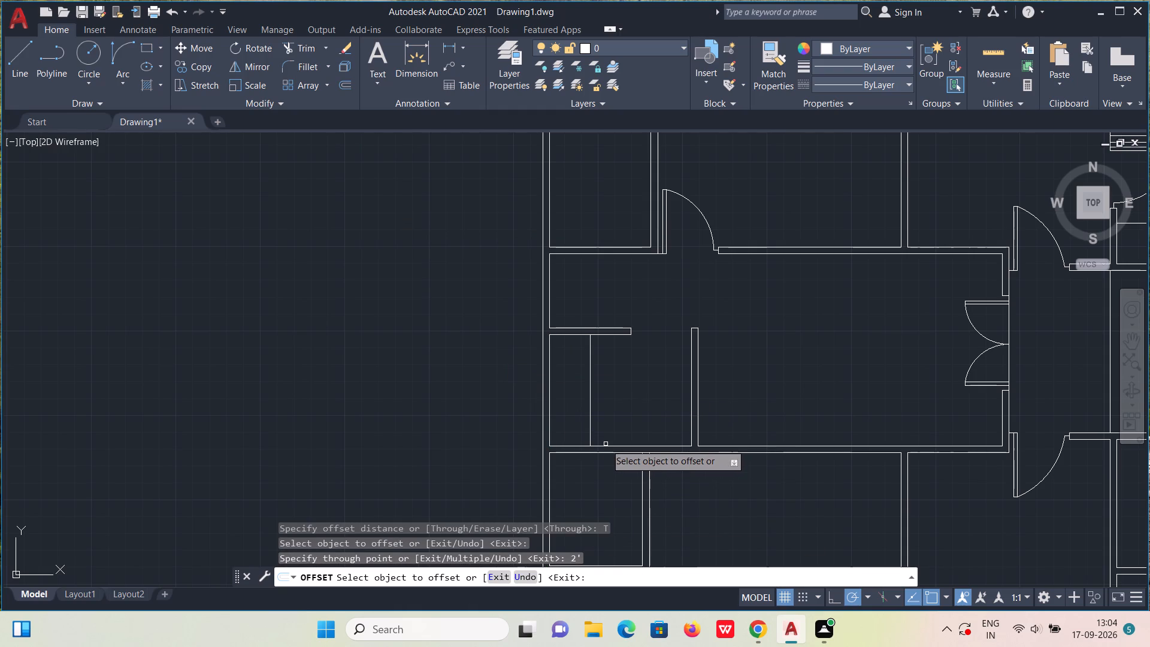
{"action": "left_click", "coordinate": [608, 446]}
{"action": "type", "text": "2'"}
{"action": "key", "text": "Return"}
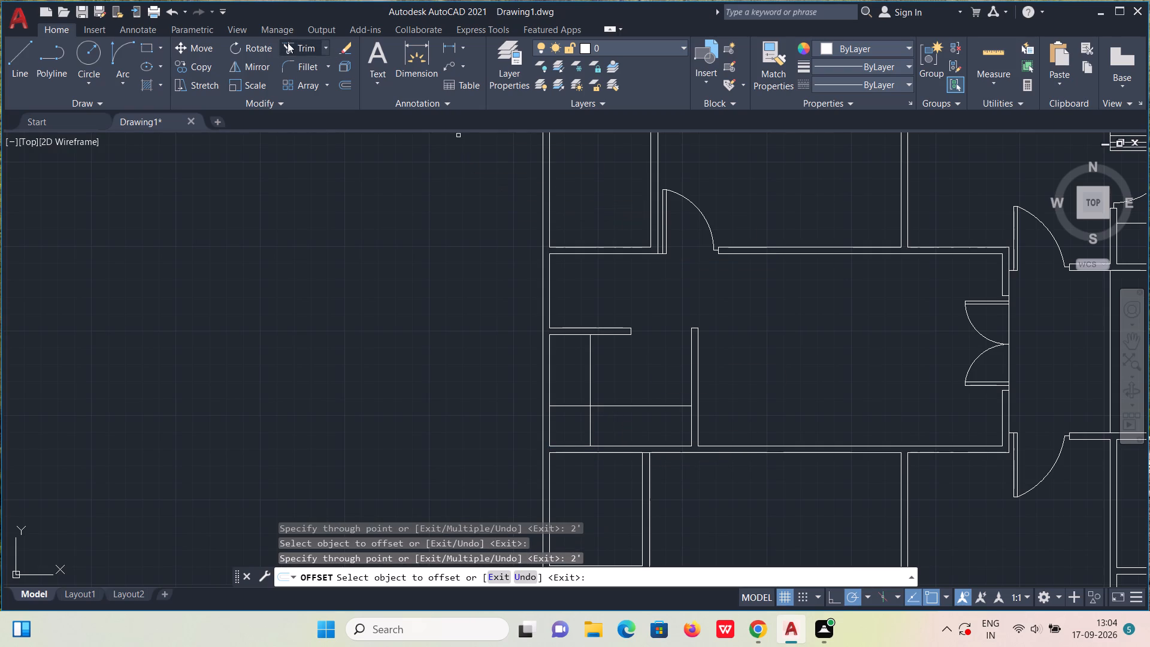
Trim the offset lines where they cross in the small inner room's southwest corner, leaving an L-shaped outline.
{"action": "left_click", "coordinate": [287, 43]}
{"action": "left_click_drag", "start_coordinate": [567, 398], "coordinate": [587, 433]}
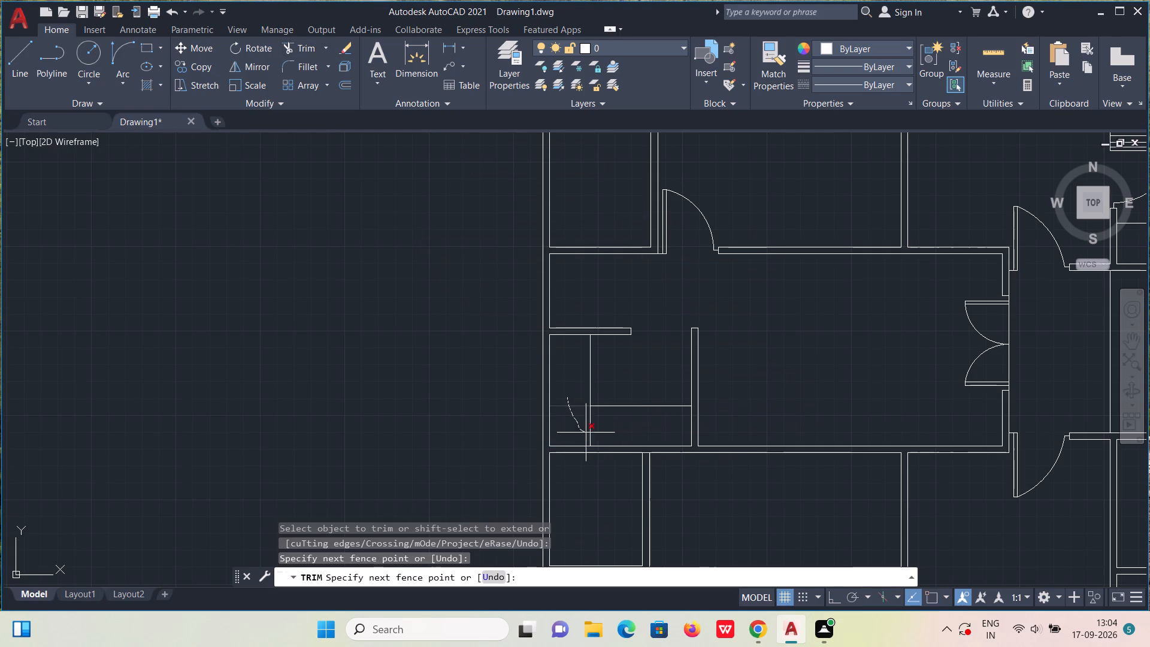
{"action": "left_click_drag", "start_coordinate": [587, 433], "coordinate": [611, 425]}
{"action": "scroll", "coordinate": [611, 425], "scroll_direction": "down", "scroll_amount": 3}
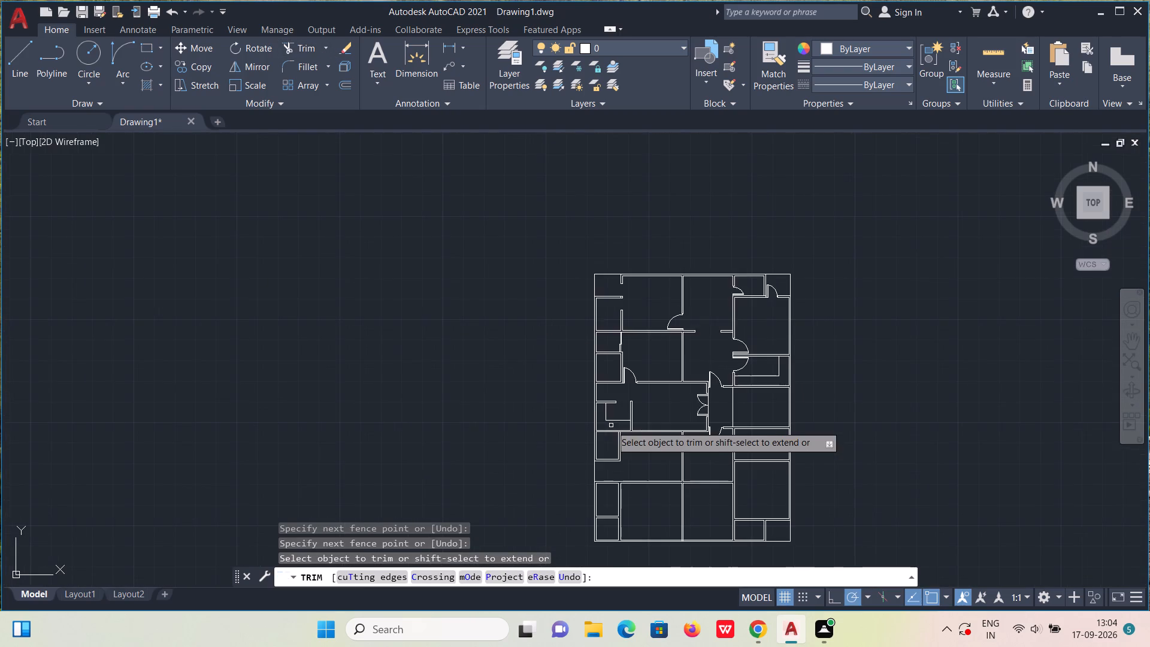
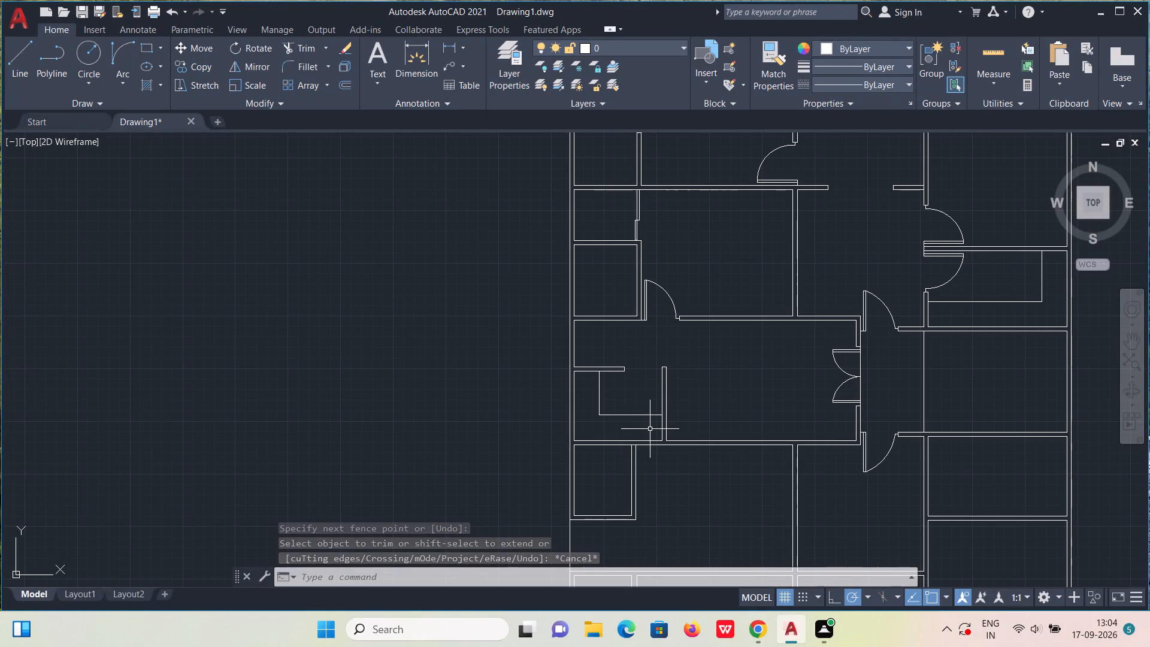
Draw a short closing line across the north wall of the room south of the hall, aligned with its east wall's inner face.
{"action": "key", "text": "Escape"}
{"action": "middle_click_drag", "start_coordinate": [759, 485], "coordinate": [623, 409]}
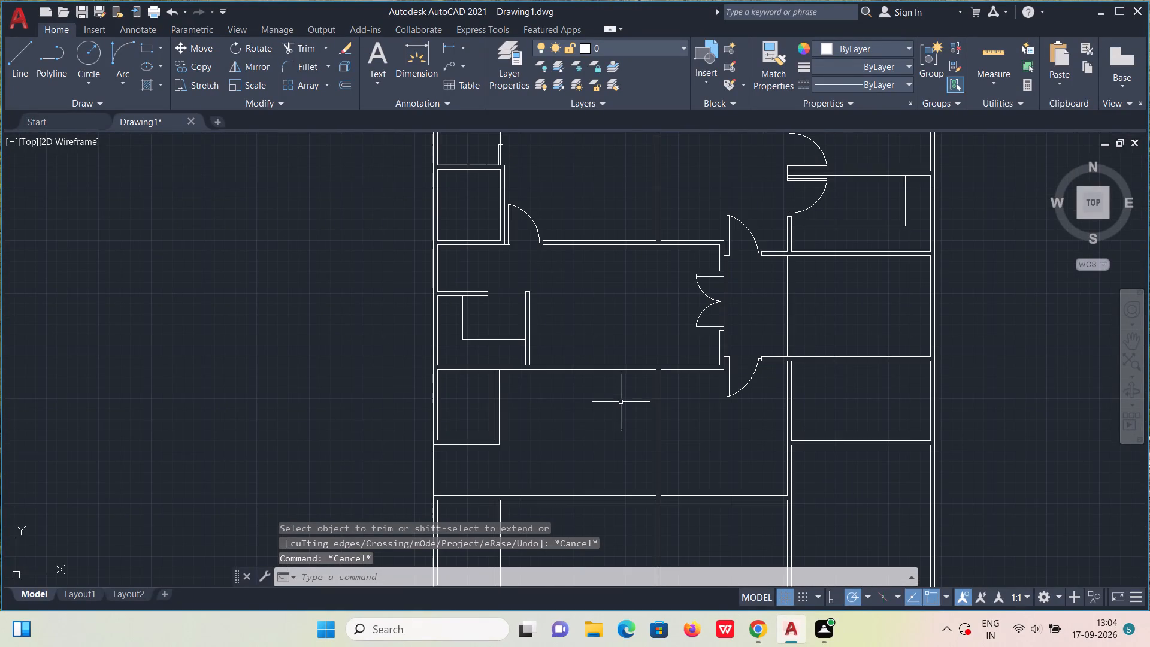
{"action": "scroll", "coordinate": [621, 401], "scroll_direction": "up", "scroll_amount": 2}
{"action": "middle_click_drag", "start_coordinate": [629, 389], "coordinate": [587, 402]}
{"action": "scroll", "coordinate": [588, 401], "scroll_direction": "up", "scroll_amount": 2}
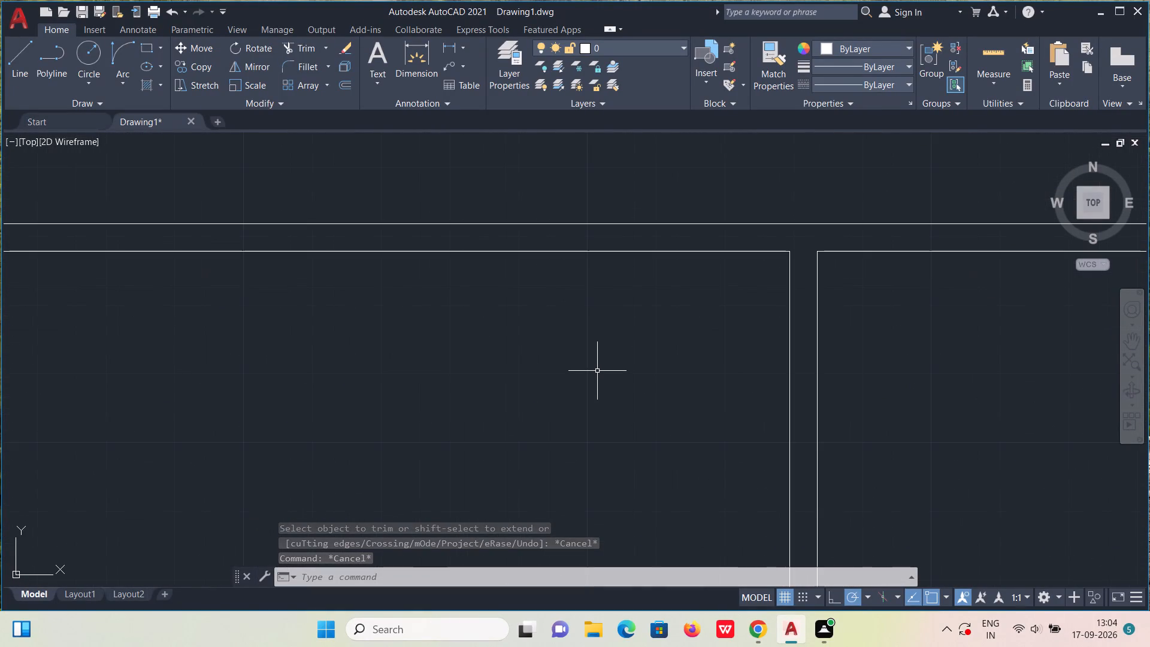
{"action": "key", "text": "l"}
{"action": "key", "text": "Return"}
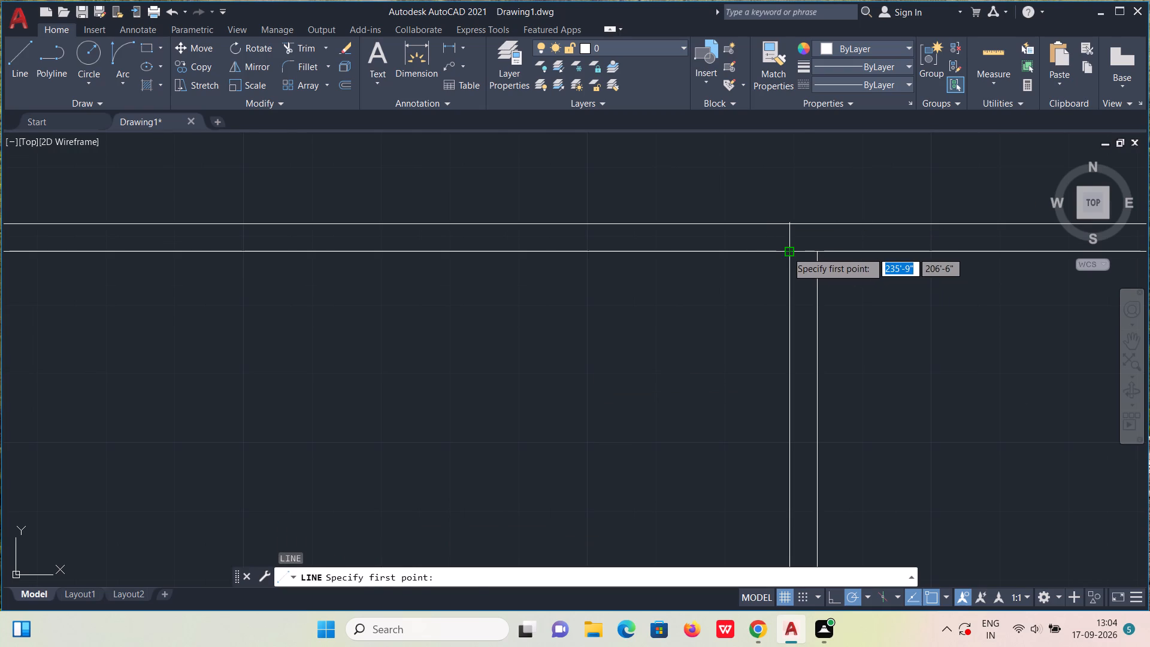
{"action": "left_click", "coordinate": [787, 251]}
{"action": "left_click", "coordinate": [784, 222]}
{"action": "key", "text": "Escape"}
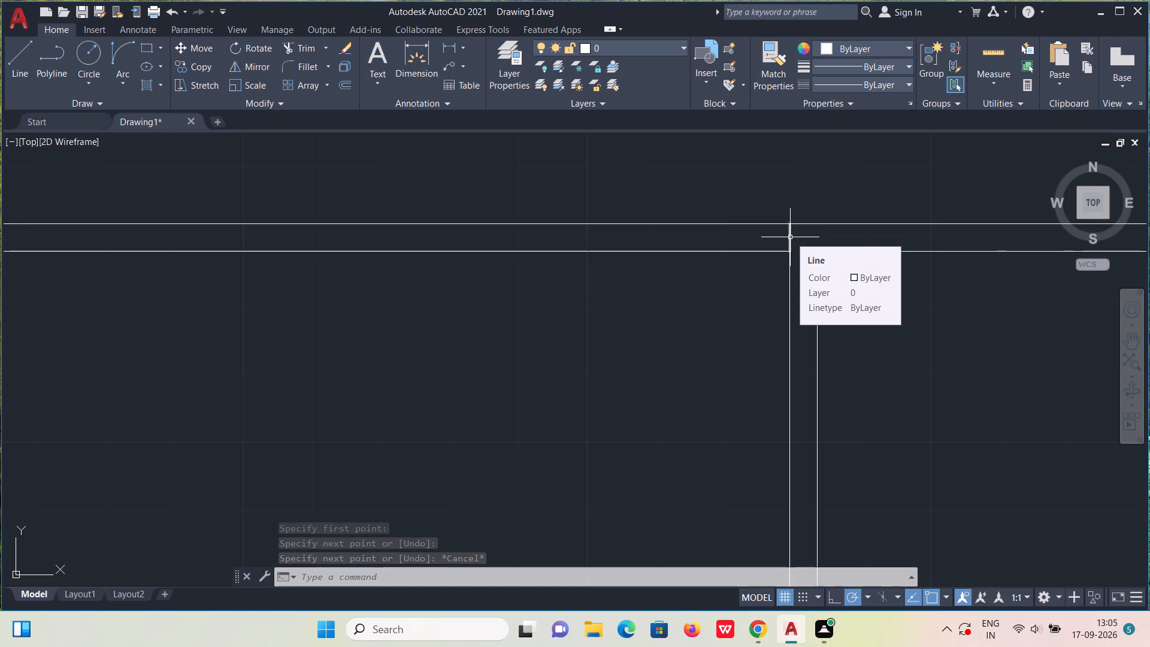
Copy the short closing line 3'3" west along the north wall to mark the other side of the door opening.
{"action": "left_click", "coordinate": [790, 237]}
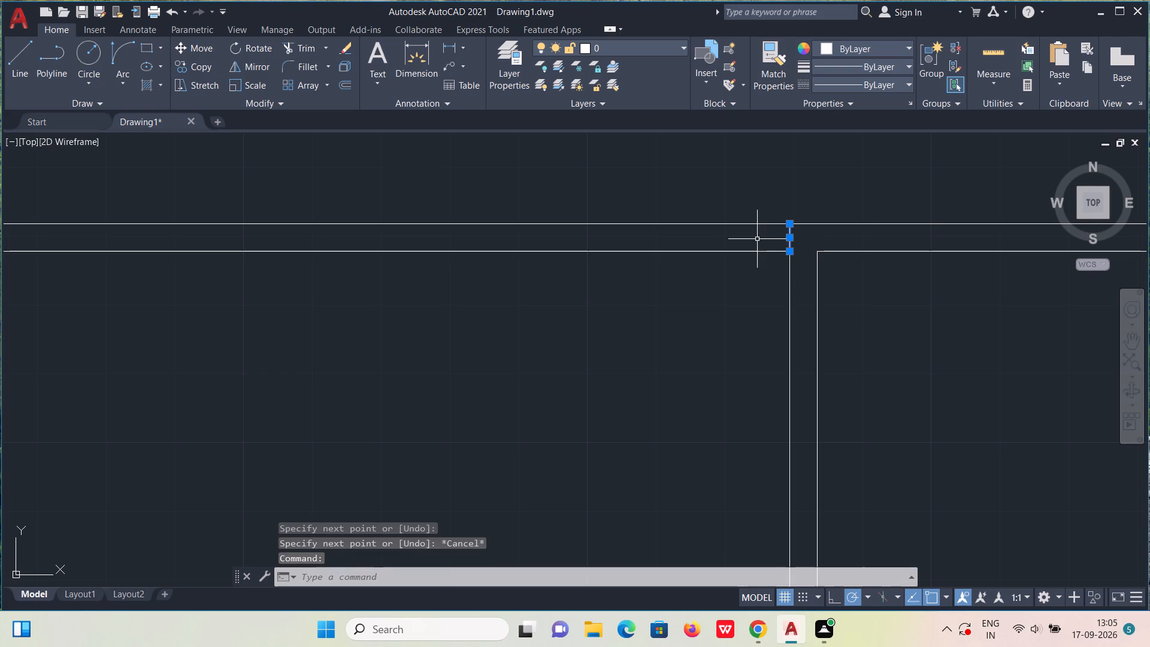
{"action": "type", "text": "co"}
{"action": "key", "text": "Return"}
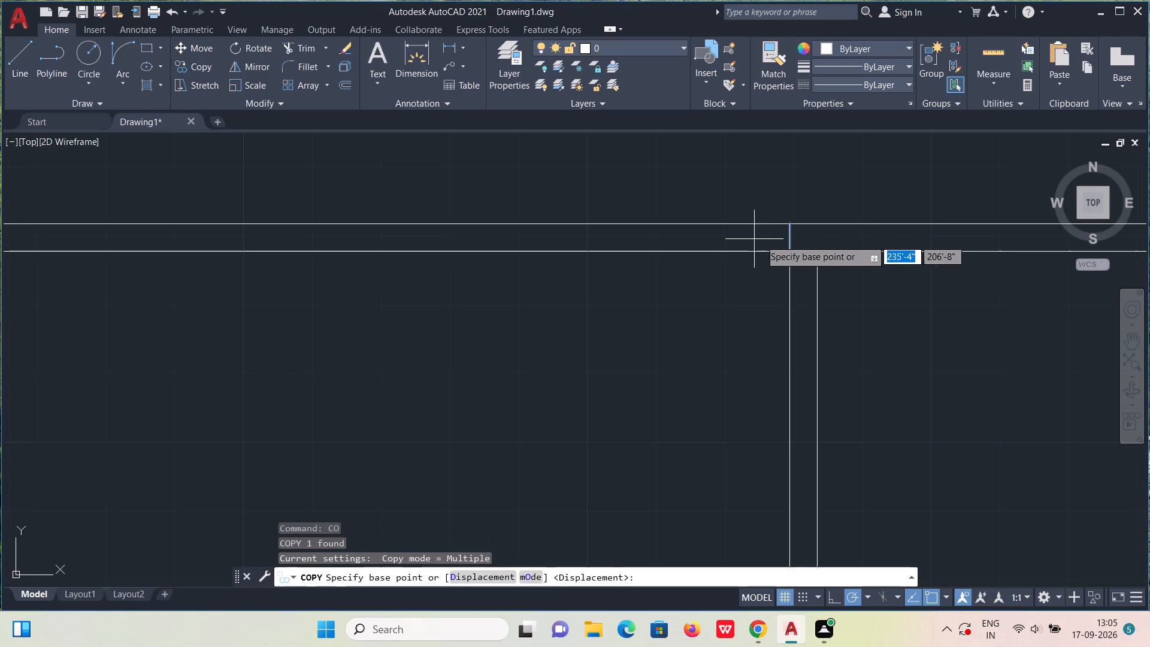
{"action": "left_click", "coordinate": [789, 240]}
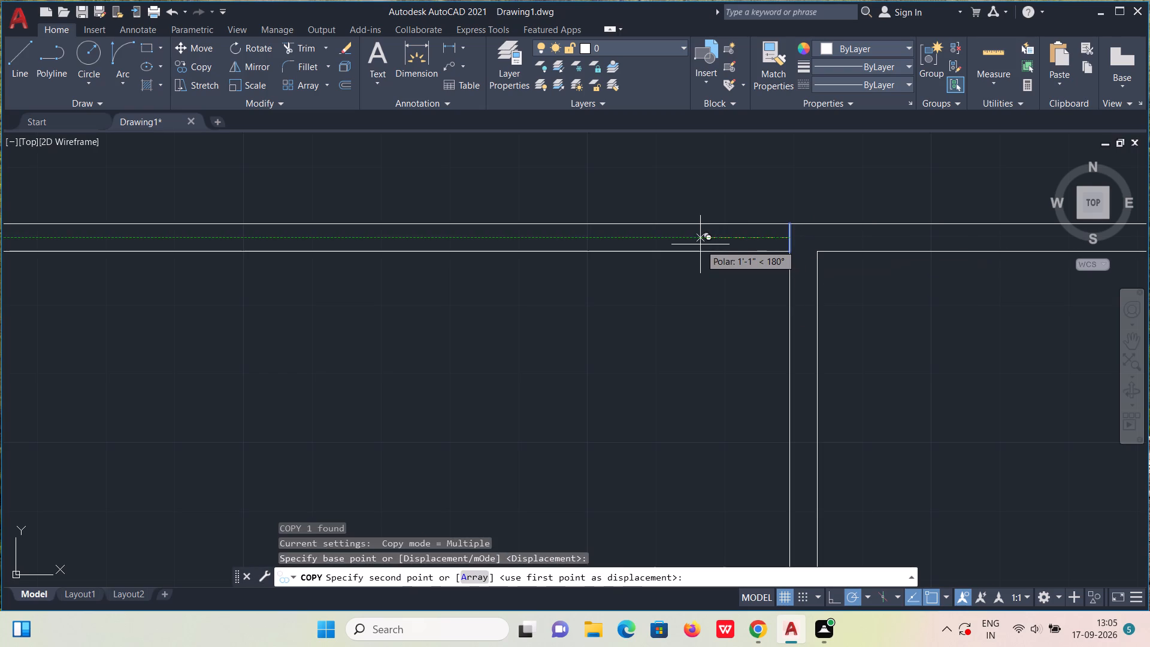
{"action": "key", "text": "3"}
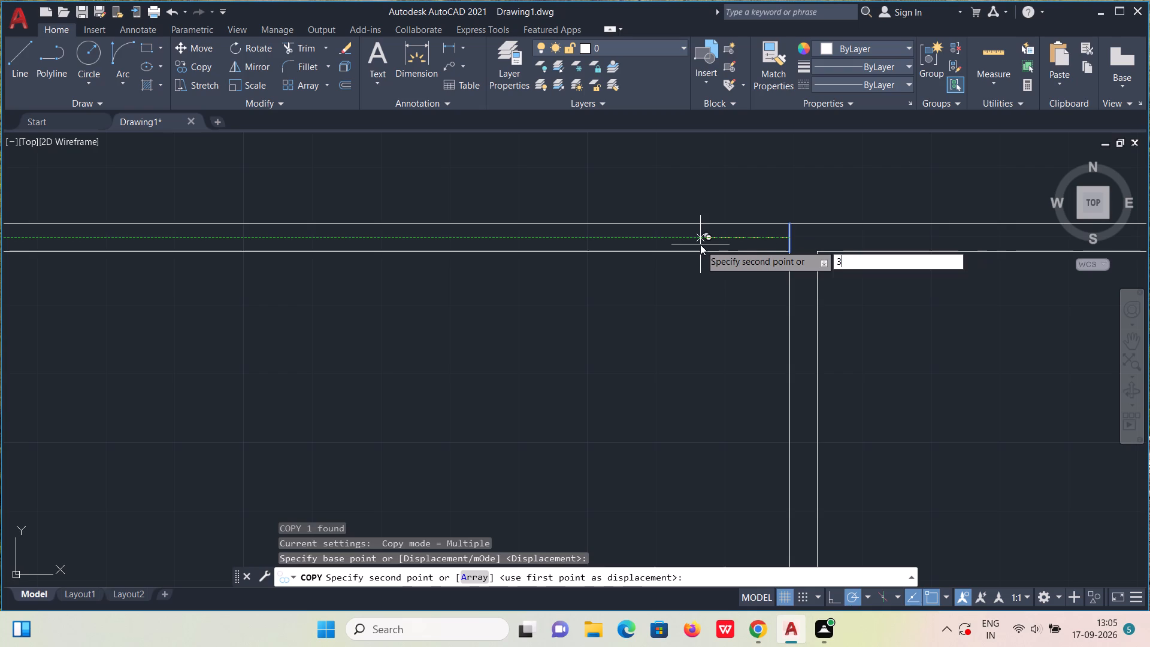
{"action": "type", "text": "'3\""}
{"action": "key", "text": "Return"}
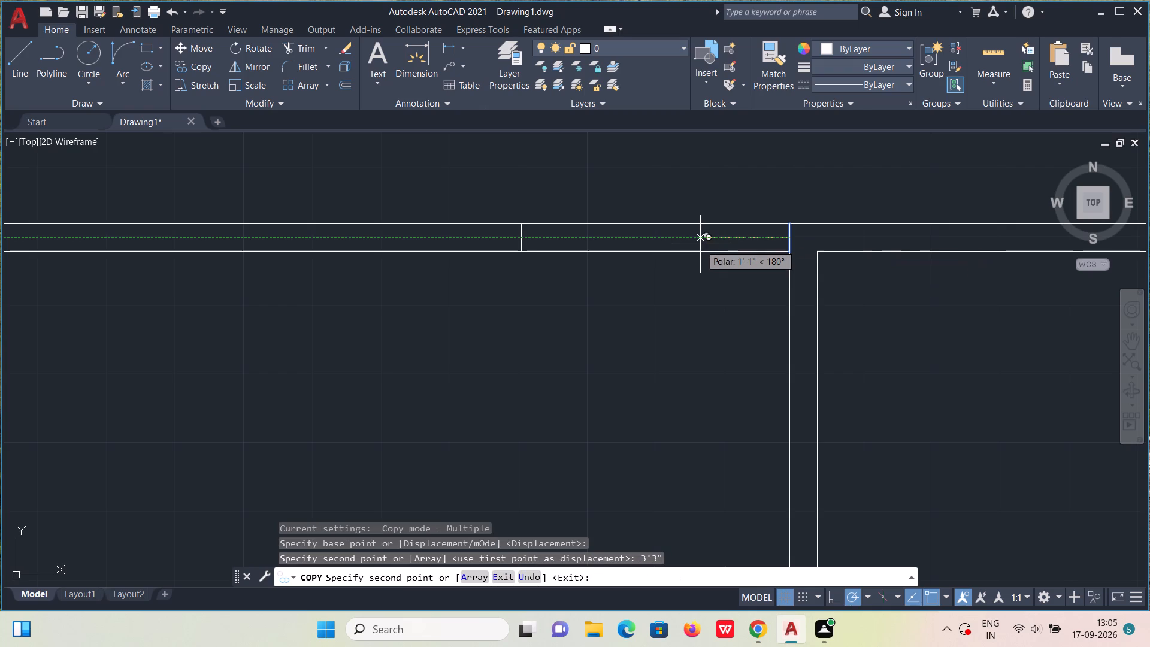
{"action": "key", "text": "Escape"}
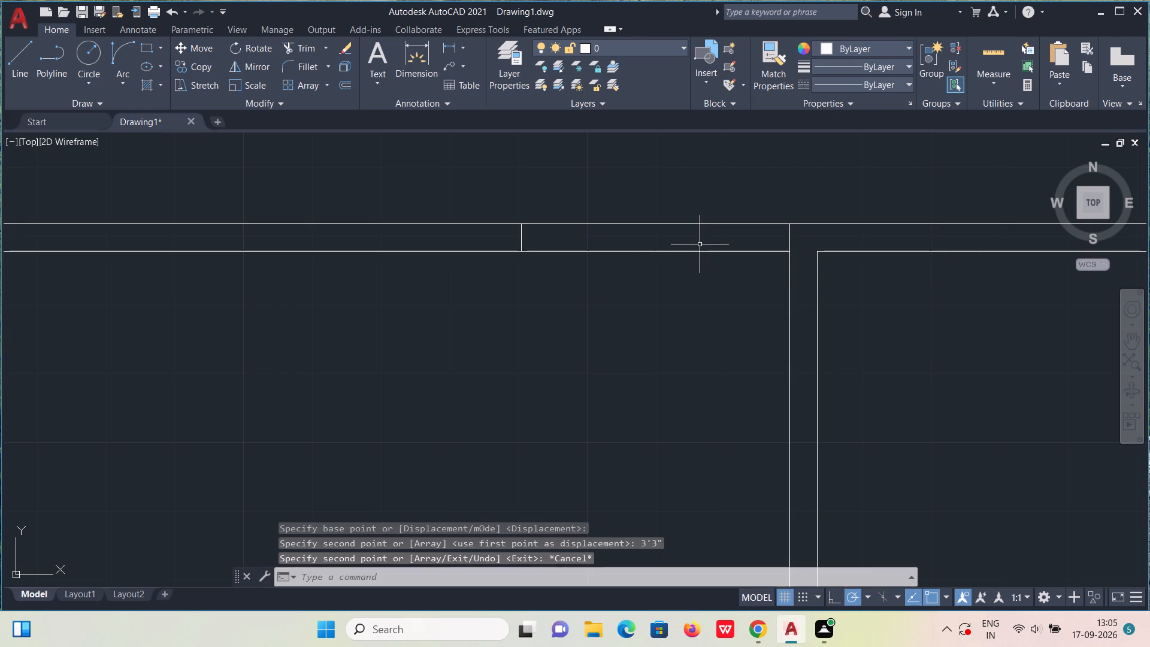
Draw a 3" stub west from the east closing line's midpoint and a 2" wide door leaf reaching 3' south from it.
{"action": "key", "text": "l"}
{"action": "key", "text": "Return"}
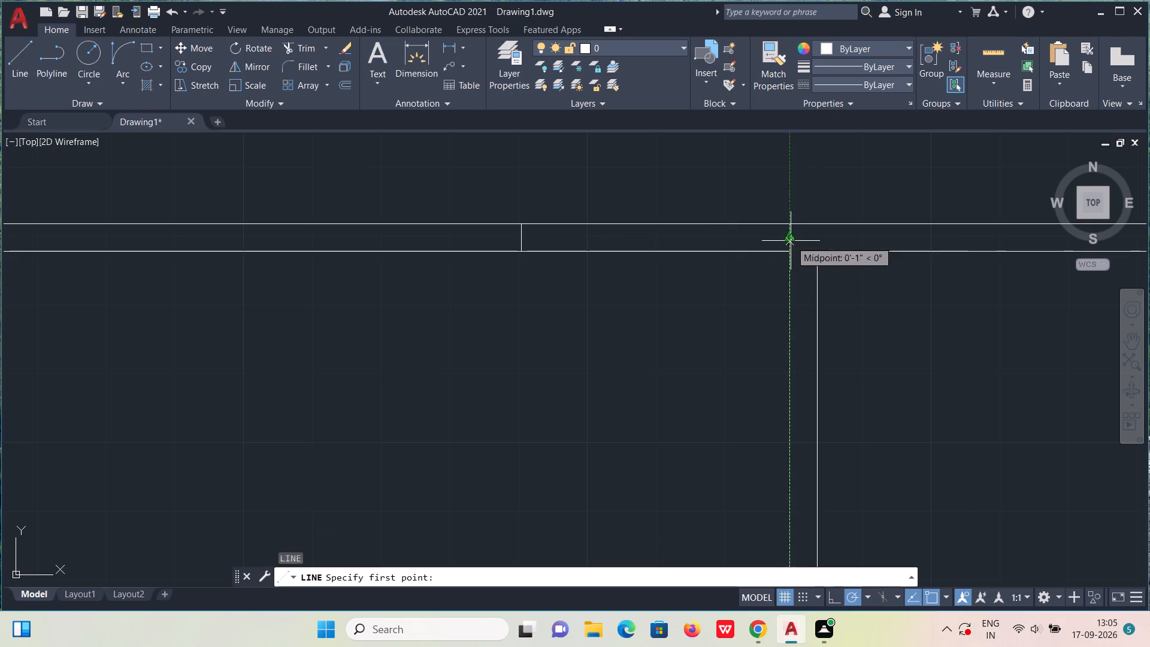
{"action": "left_click", "coordinate": [789, 241]}
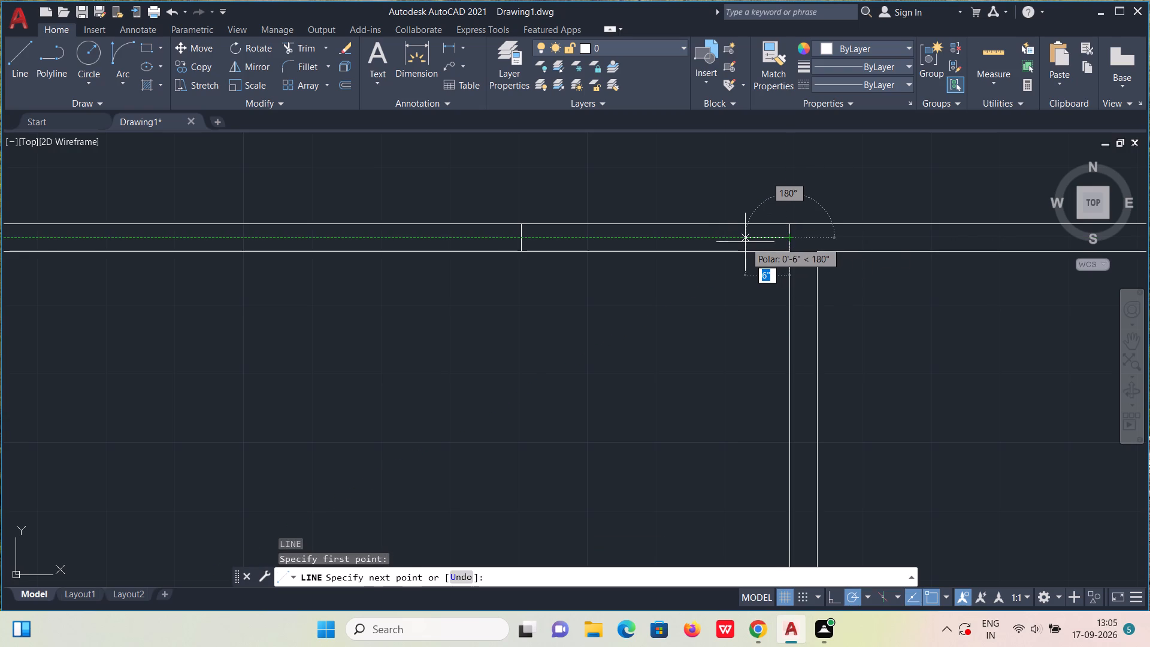
{"action": "type", "text": "3\""}
{"action": "key", "text": "Return"}
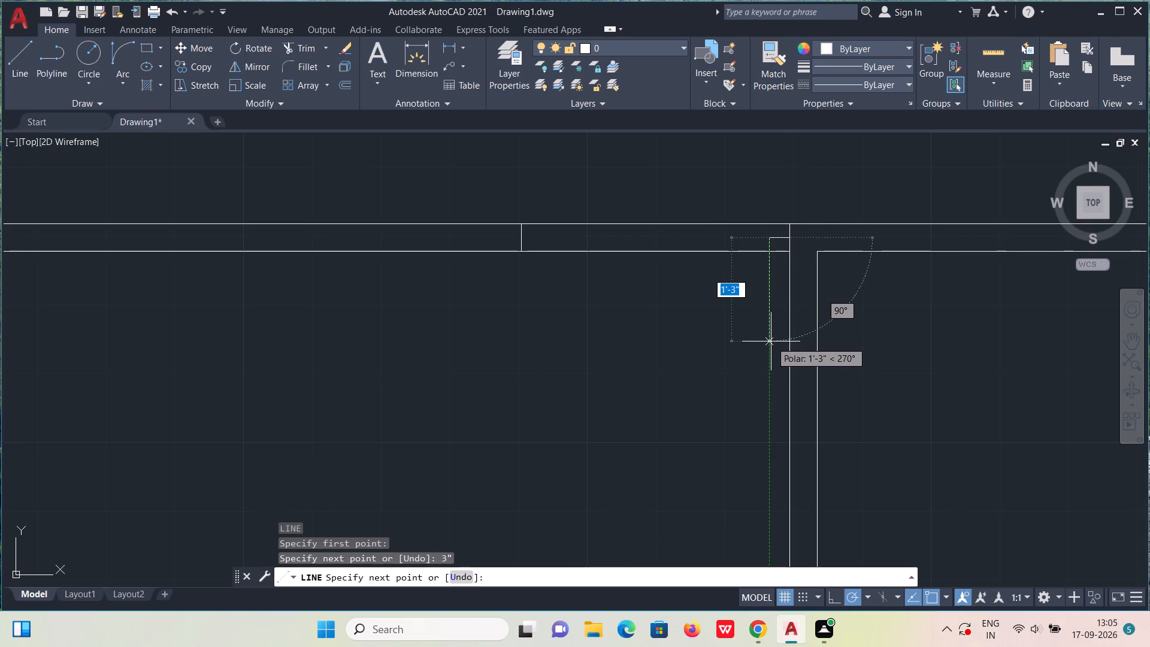
{"action": "type", "text": "3'"}
{"action": "key", "text": "Return"}
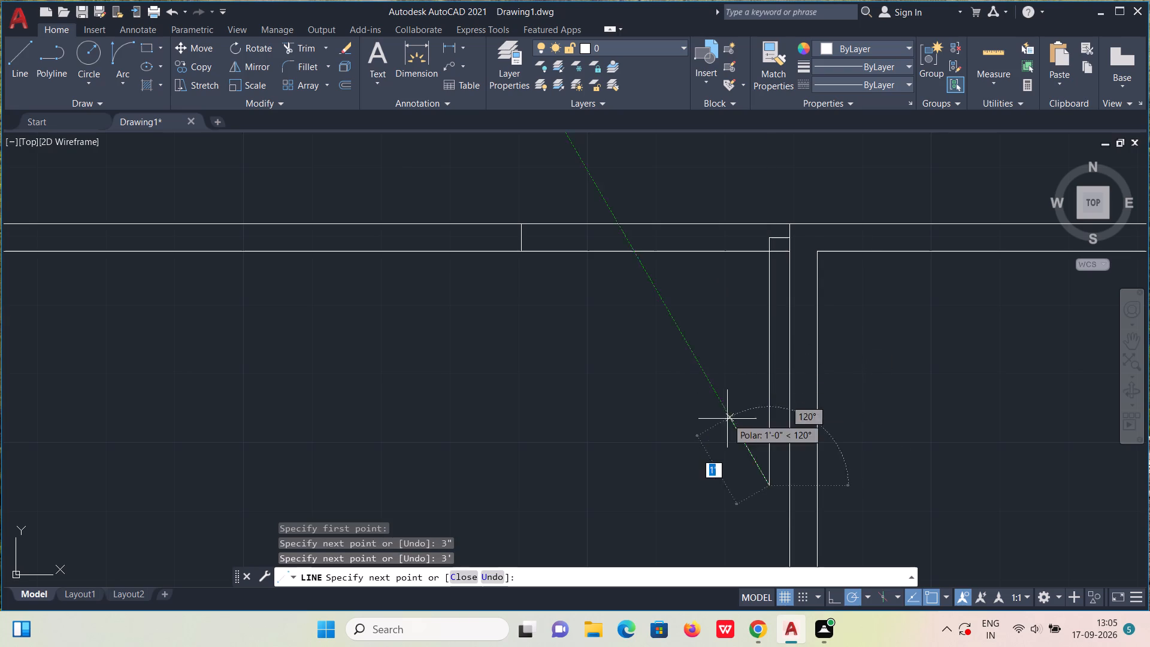
{"action": "type", "text": "2\""}
{"action": "key", "text": "Return"}
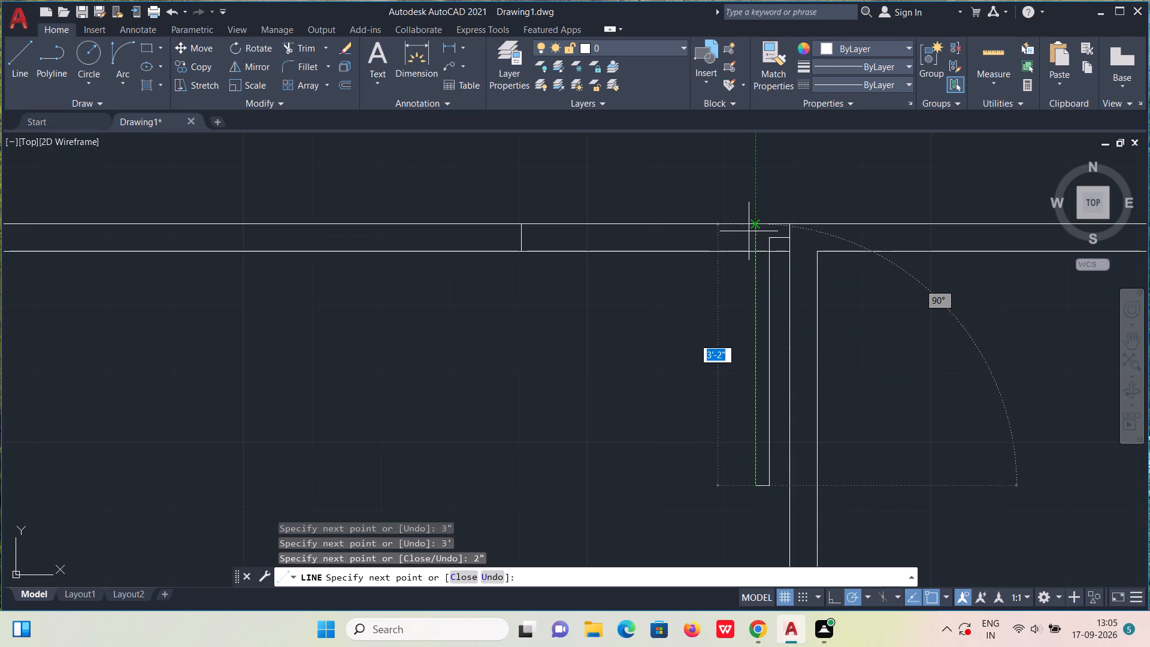
{"action": "left_click", "coordinate": [752, 226]}
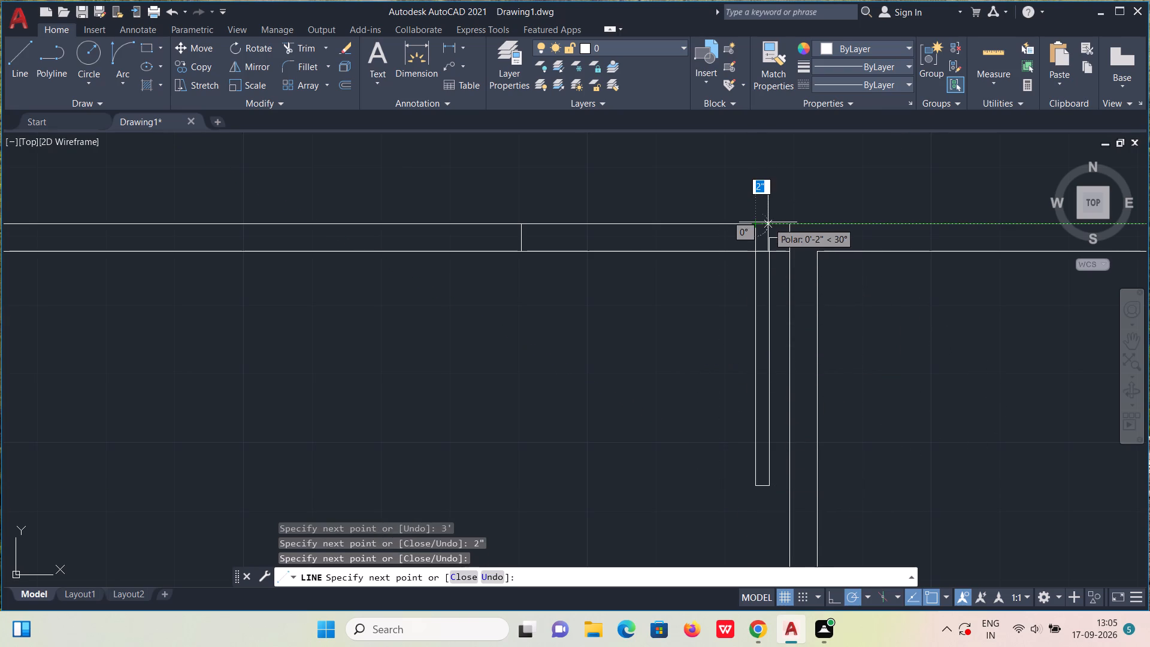
{"action": "type", "text": "2\""}
{"action": "key", "text": "Return"}
{"action": "left_click", "coordinate": [770, 239]}
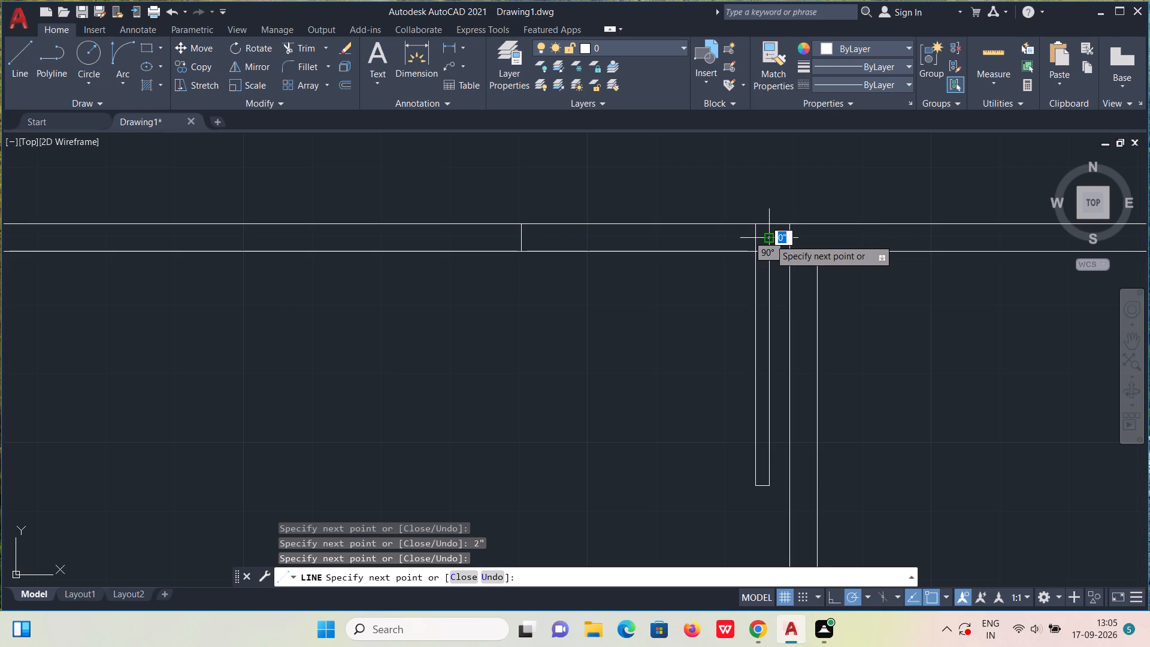
{"action": "scroll", "coordinate": [770, 239], "scroll_direction": "down", "scroll_amount": 1}
{"action": "scroll", "coordinate": [773, 246], "scroll_direction": "up", "scroll_amount": 1}
{"action": "key", "text": "Escape"}
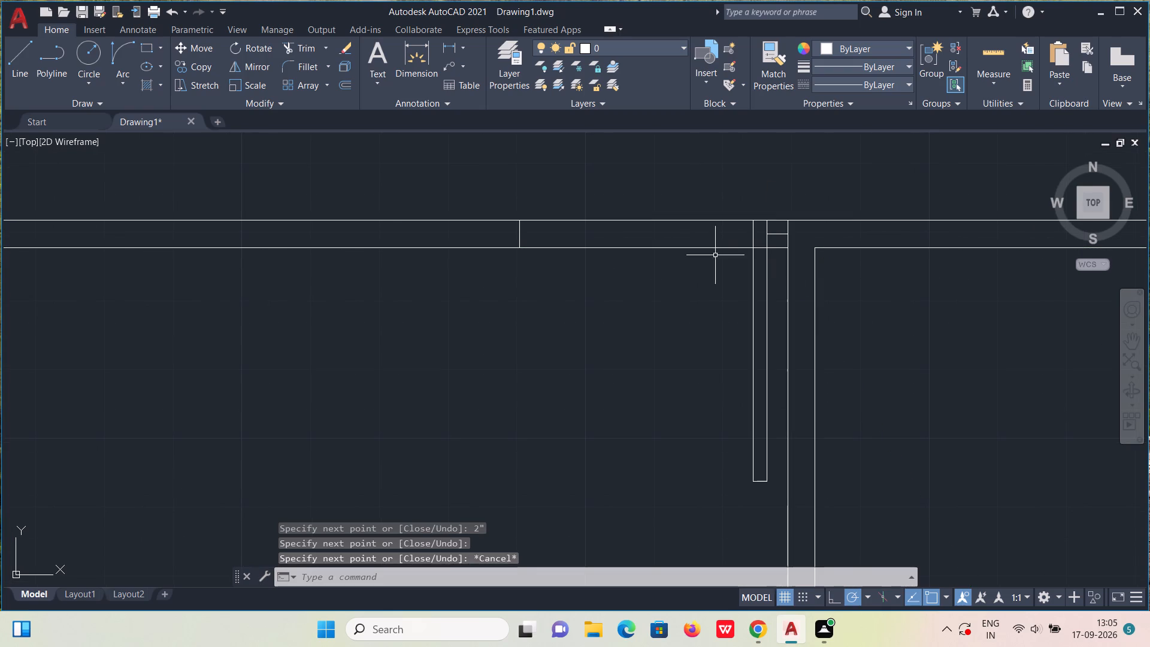
Draw a 3" stub east from the midpoint of the west closing line into the door opening.
{"action": "key", "text": "l"}
{"action": "key", "text": "Return"}
{"action": "left_click", "coordinate": [522, 237]}
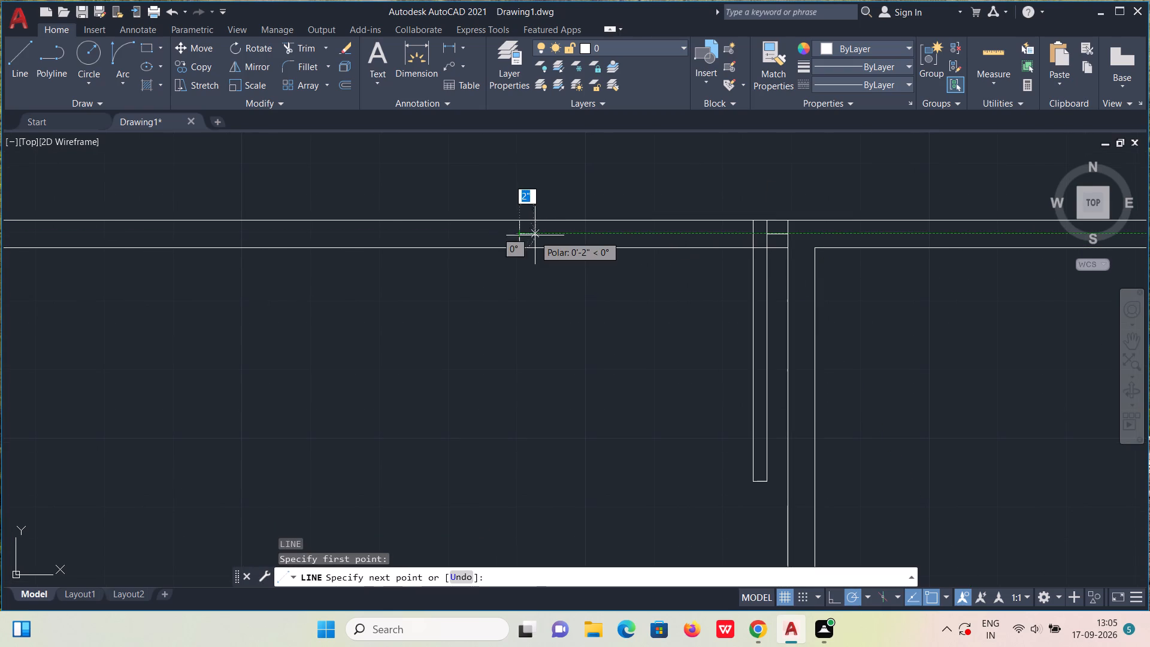
{"action": "type", "text": "3\""}
{"action": "key", "text": "Return"}
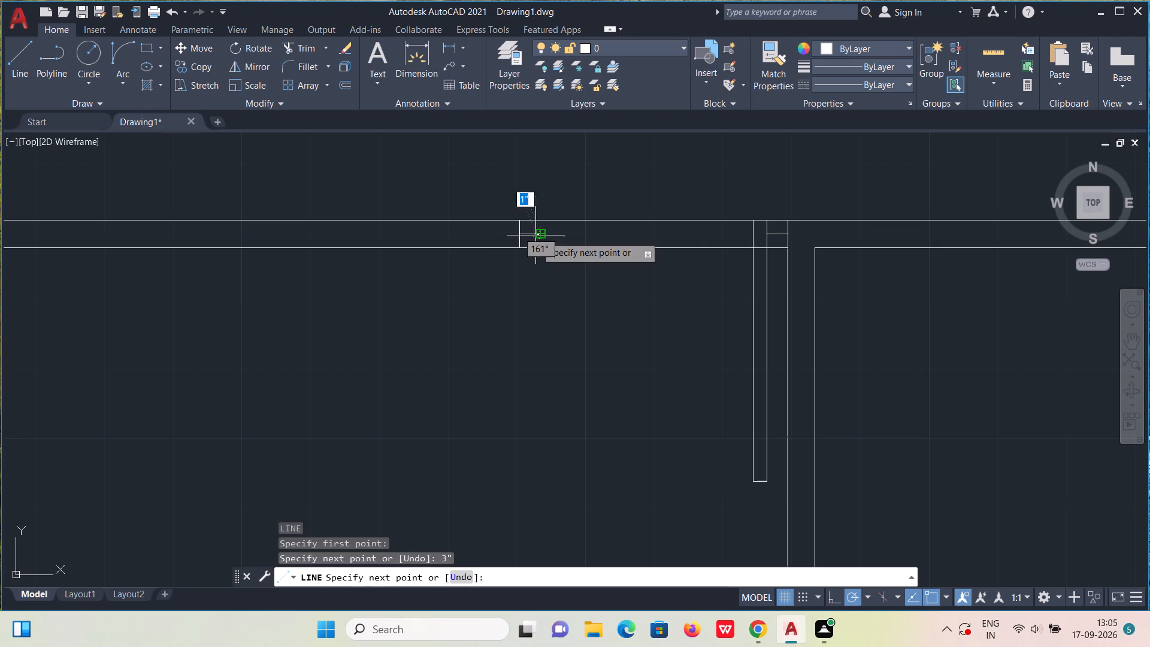
{"action": "key", "text": "Escape"}
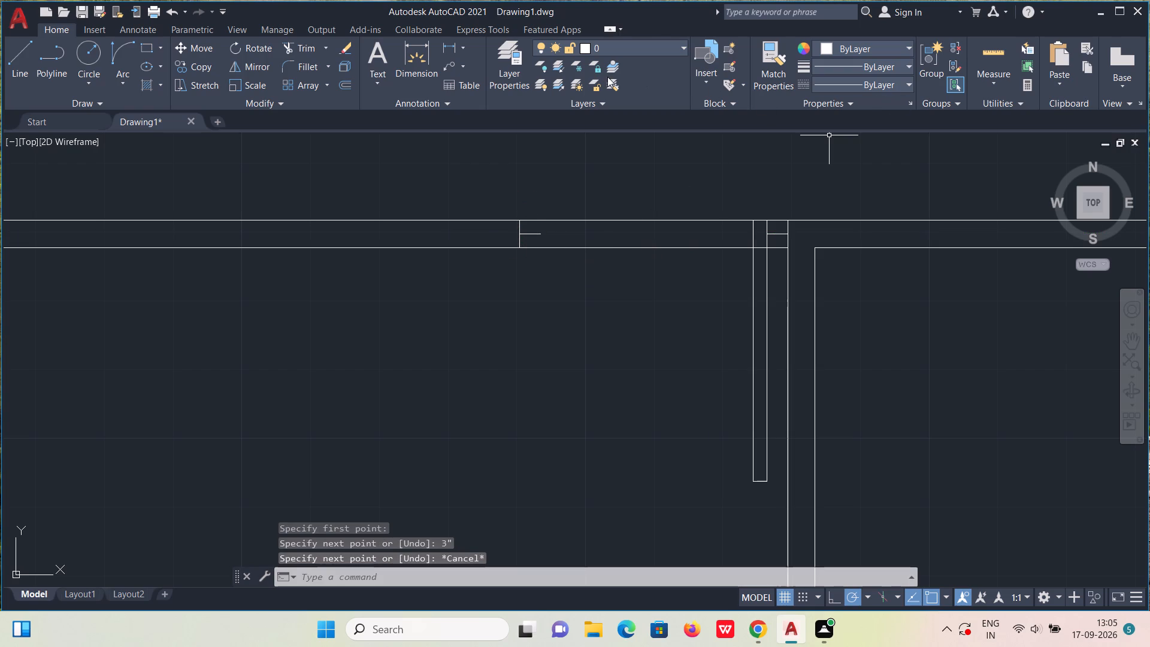
Trim the north wall lines across the door opening and the leftover pieces inside and beside the door leaf.
{"action": "left_click", "coordinate": [302, 49]}
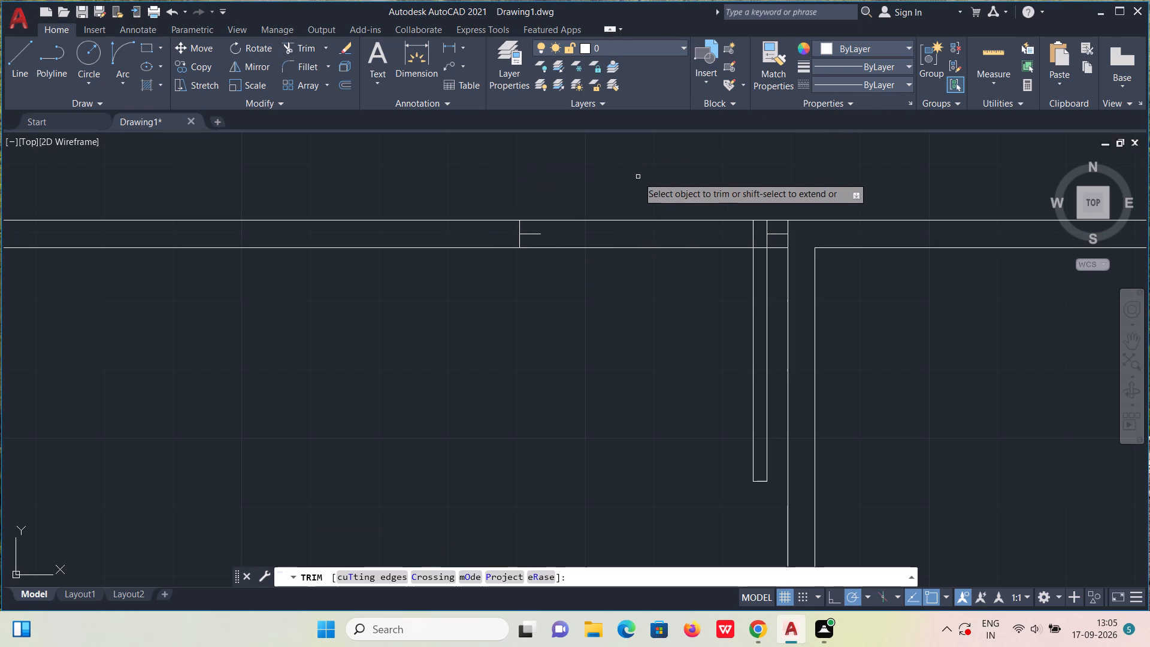
{"action": "left_click_drag", "start_coordinate": [632, 189], "coordinate": [637, 287]}
{"action": "scroll", "coordinate": [637, 282], "scroll_direction": "down", "scroll_amount": 2}
{"action": "scroll", "coordinate": [676, 277], "scroll_direction": "up", "scroll_amount": 4}
{"action": "middle_click_drag", "start_coordinate": [728, 262], "coordinate": [706, 280]}
{"action": "scroll", "coordinate": [645, 300], "scroll_direction": "up", "scroll_amount": 1}
{"action": "middle_click_drag", "start_coordinate": [706, 280], "coordinate": [638, 301]}
{"action": "left_click_drag", "start_coordinate": [738, 256], "coordinate": [726, 168]}
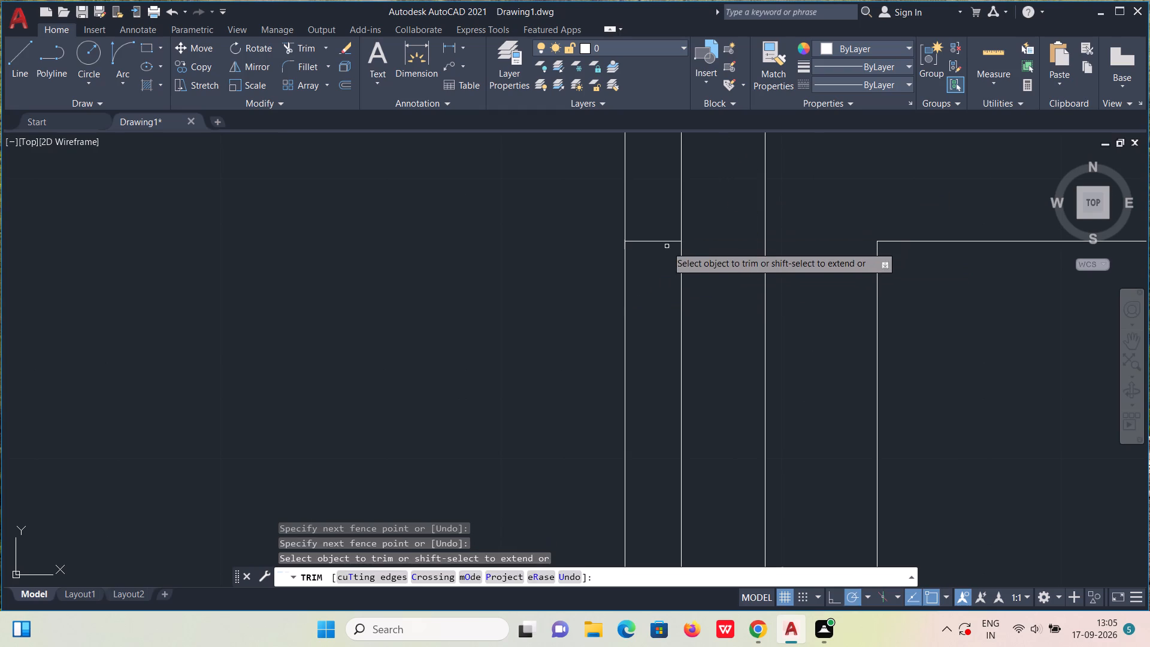
{"action": "left_click_drag", "start_coordinate": [666, 244], "coordinate": [659, 218]}
{"action": "scroll", "coordinate": [659, 219], "scroll_direction": "down", "scroll_amount": 3}
{"action": "middle_click_drag", "start_coordinate": [600, 358], "coordinate": [607, 276]}
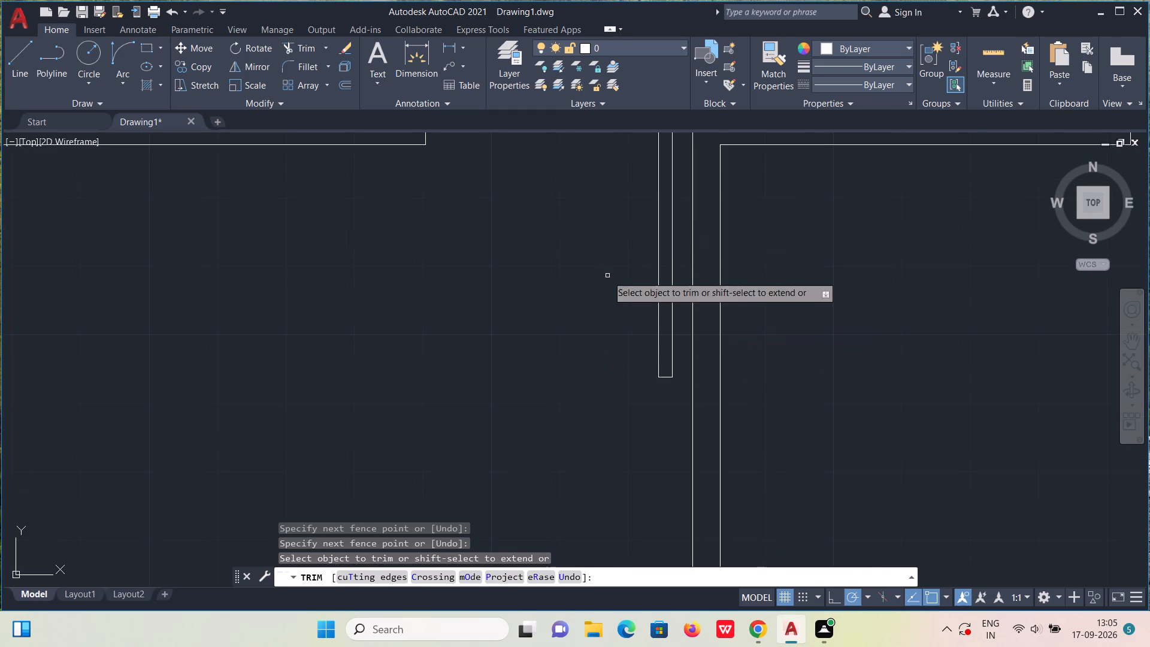
Draw the door swing arc from the west stub's end to the bottom of the door leaf, starting straight south.
{"action": "left_click", "coordinate": [119, 54]}
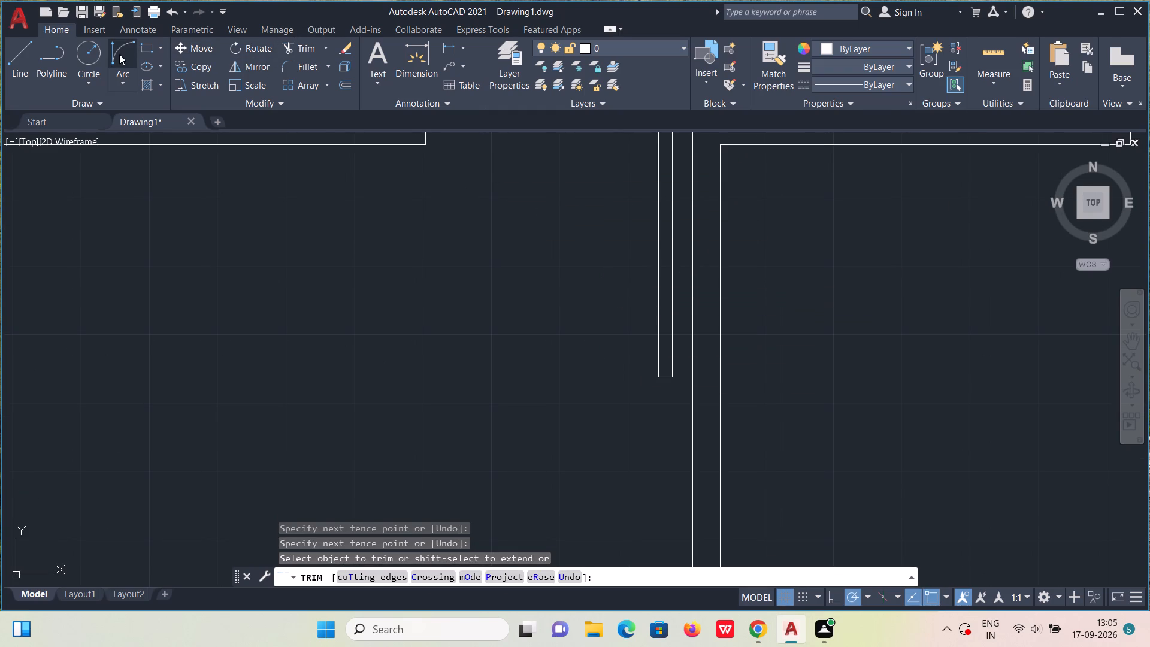
{"action": "middle_click_drag", "start_coordinate": [522, 276], "coordinate": [718, 411]}
{"action": "middle_click_drag", "start_coordinate": [700, 352], "coordinate": [677, 295]}
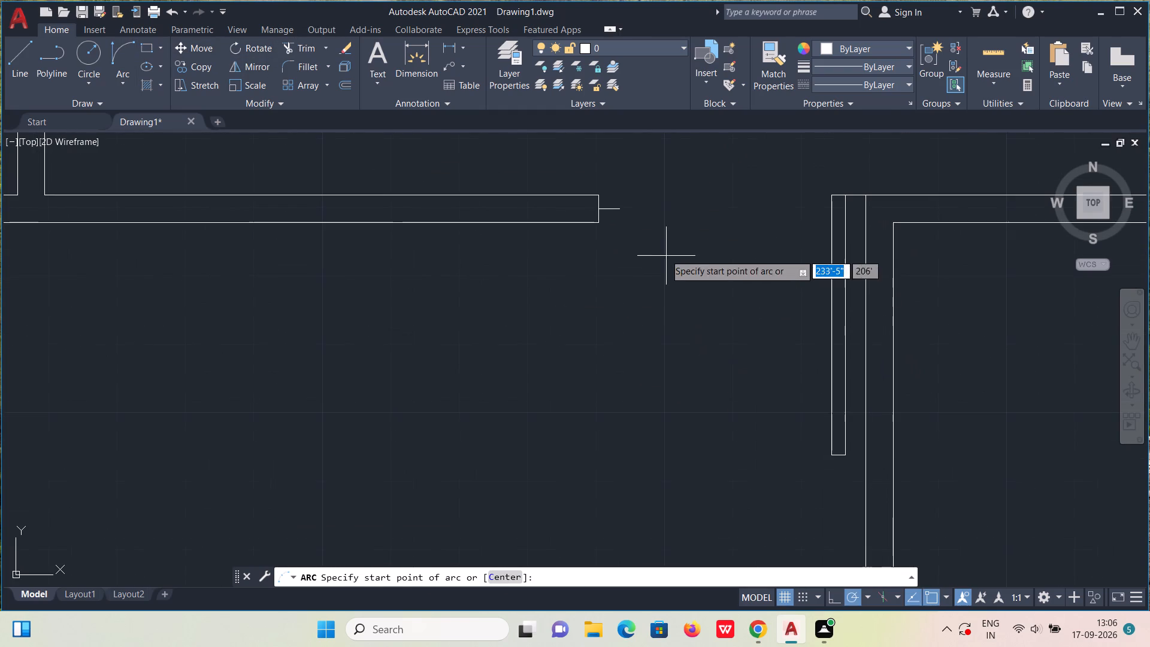
{"action": "left_click", "coordinate": [621, 209]}
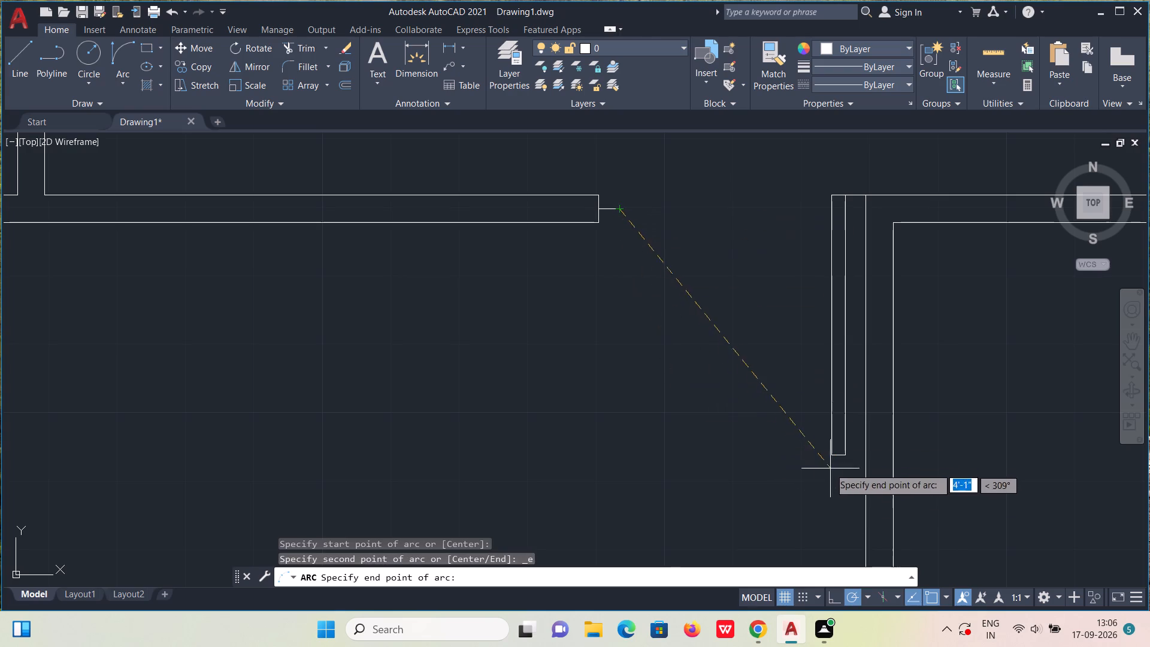
{"action": "left_click", "coordinate": [828, 453]}
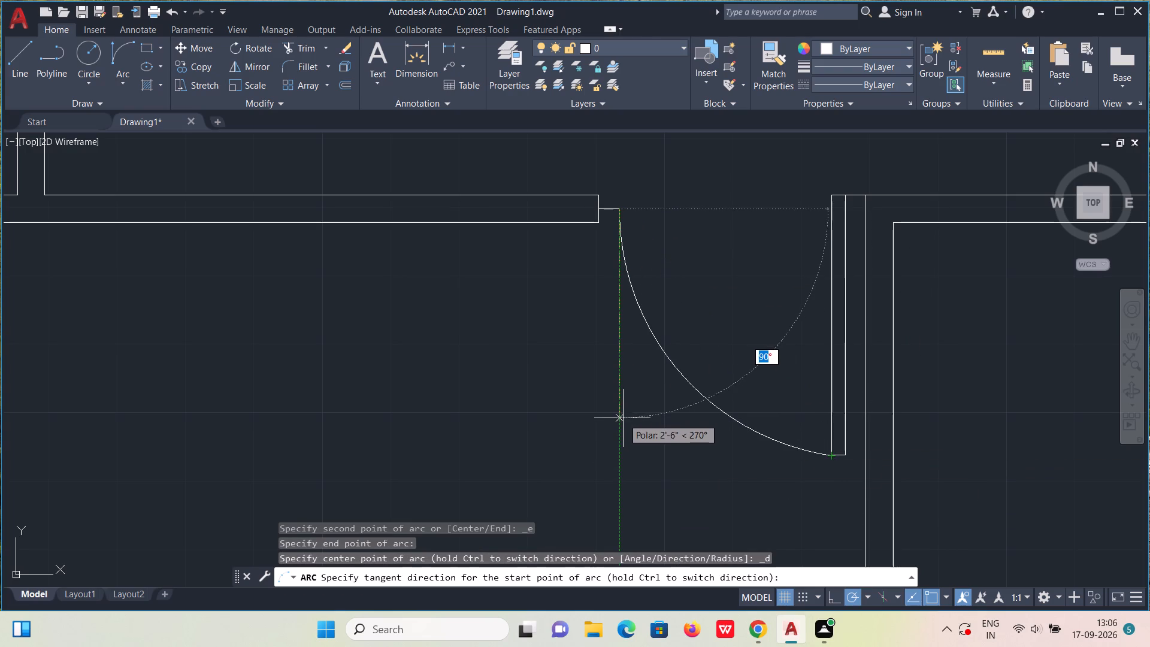
{"action": "left_click", "coordinate": [622, 460]}
Draw a short closing line across the small corner room's east wall, level with its south wall's inner face.
{"action": "scroll", "coordinate": [623, 459], "scroll_direction": "down", "scroll_amount": 2}
{"action": "middle_click_drag", "start_coordinate": [641, 434], "coordinate": [687, 304]}
{"action": "scroll", "coordinate": [660, 387], "scroll_direction": "down", "scroll_amount": 1}
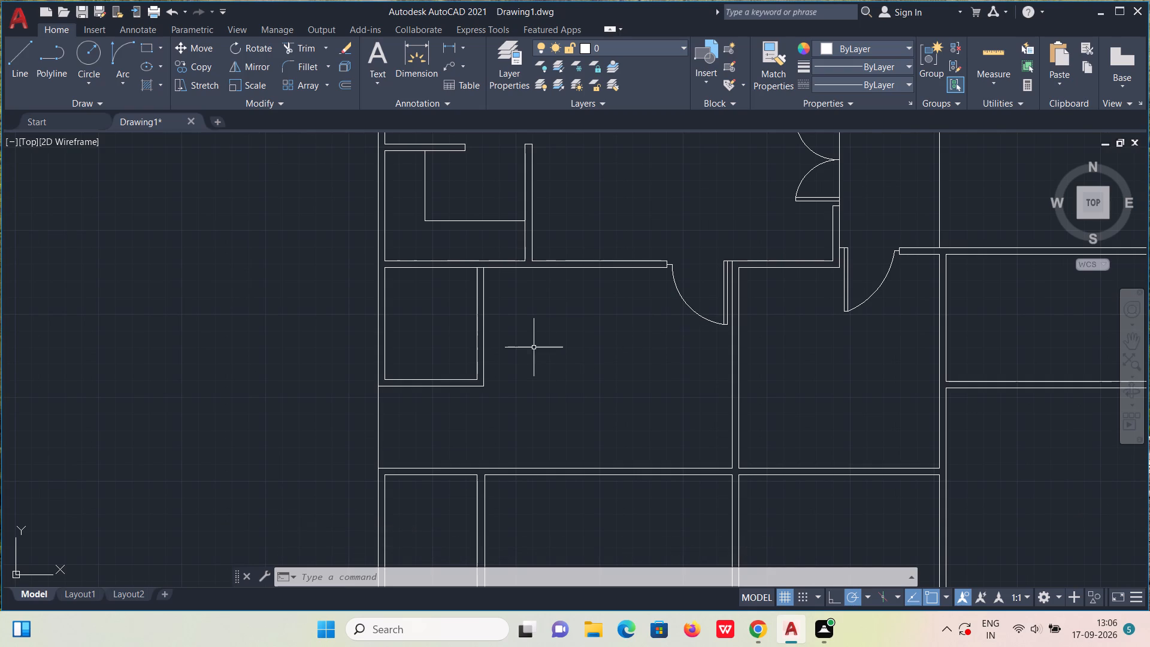
{"action": "scroll", "coordinate": [529, 346], "scroll_direction": "up", "scroll_amount": 1}
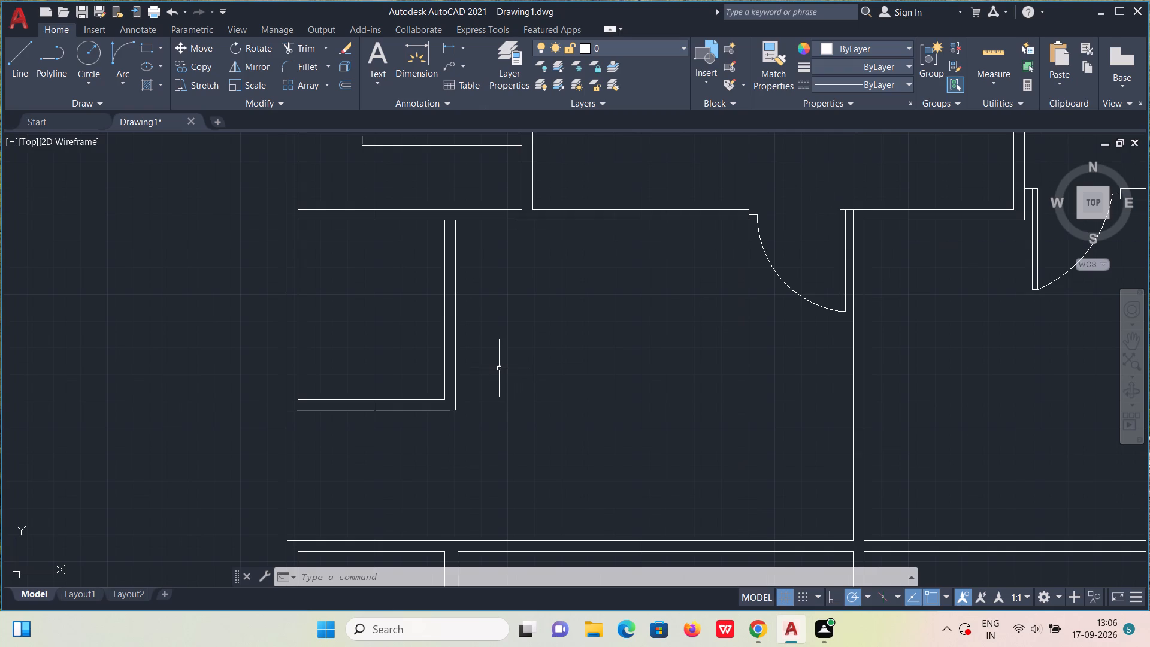
{"action": "key", "text": "l"}
{"action": "key", "text": "Return"}
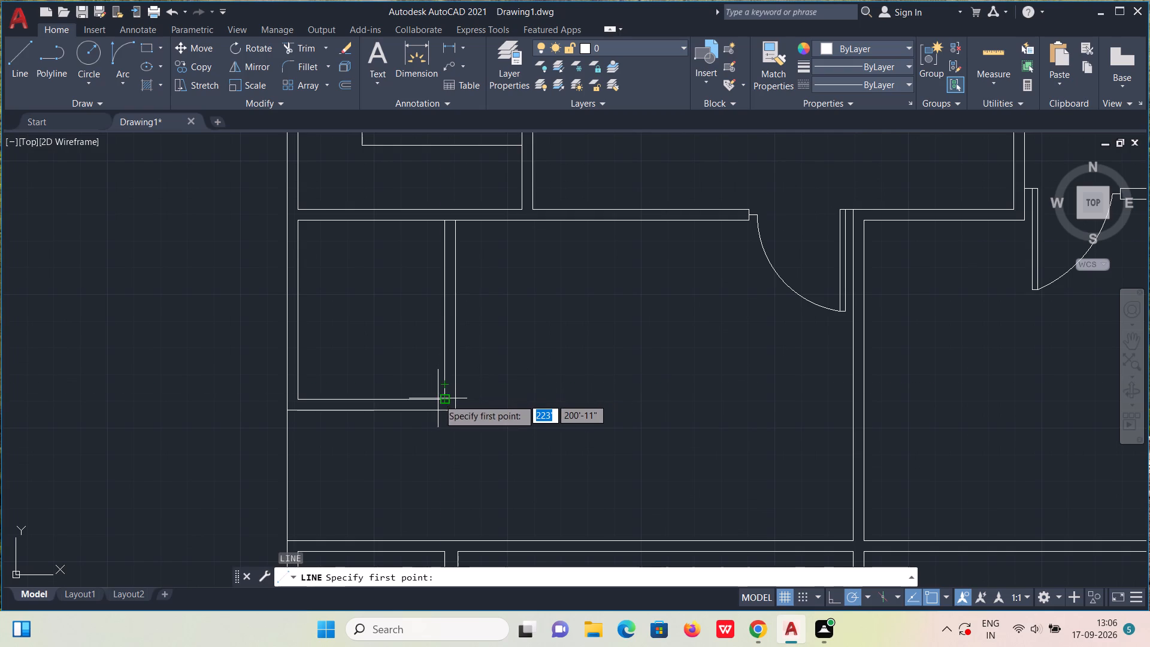
{"action": "left_click", "coordinate": [446, 398]}
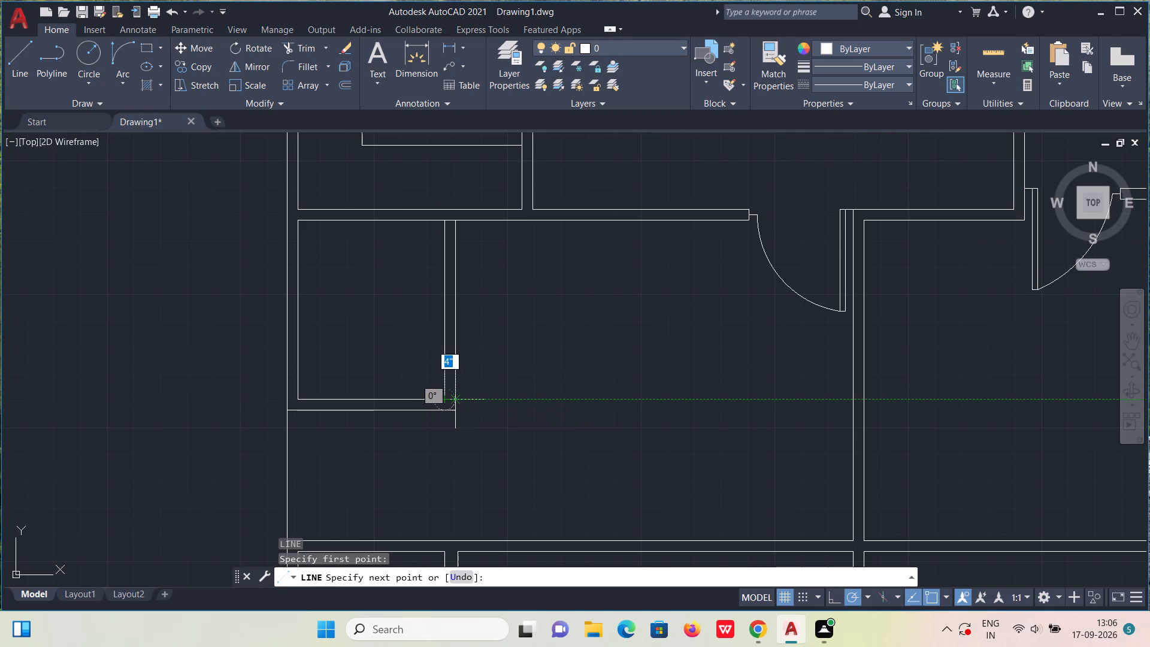
{"action": "left_click", "coordinate": [452, 399]}
{"action": "key", "text": "Escape"}
Copy the closing line in the small corner room's east wall 2'5" north, from its midpoint, to mark the door opening.
{"action": "scroll", "coordinate": [452, 399], "scroll_direction": "up", "scroll_amount": 2}
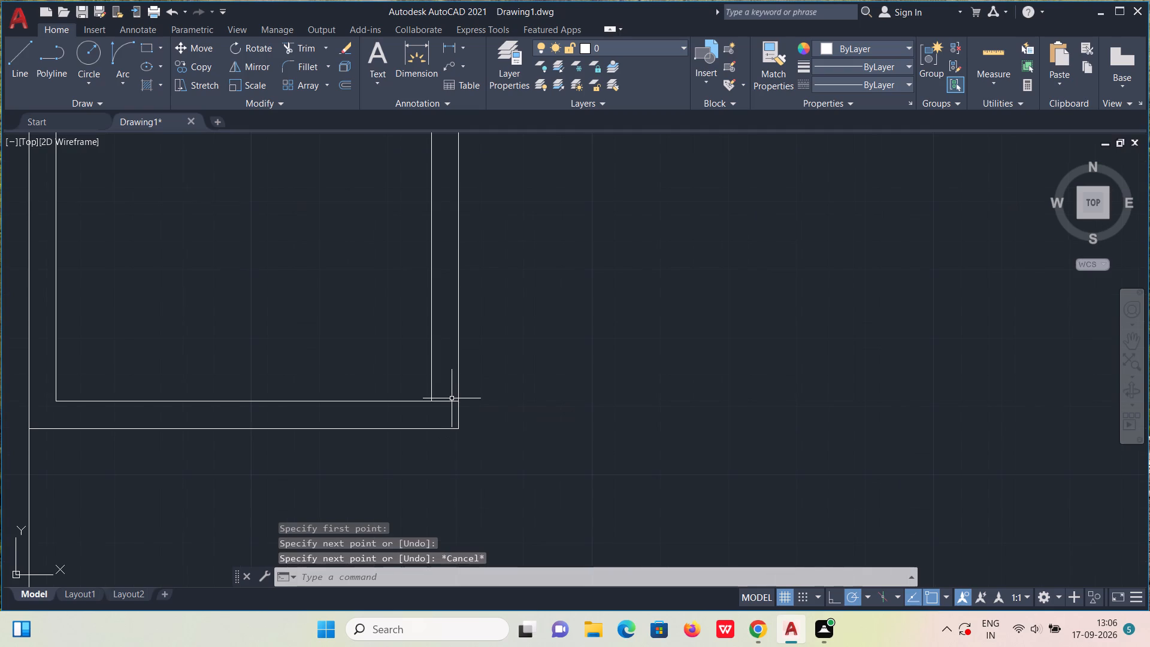
{"action": "left_click", "coordinate": [447, 401]}
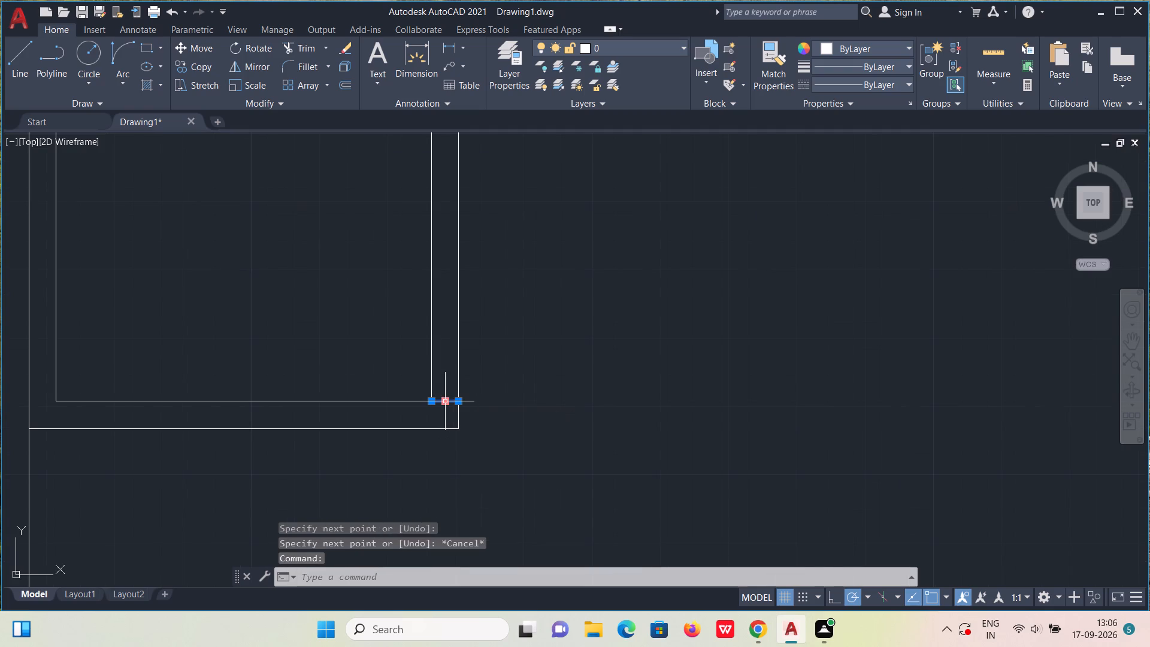
{"action": "type", "text": "co"}
{"action": "key", "text": "Return"}
{"action": "left_click", "coordinate": [447, 402]}
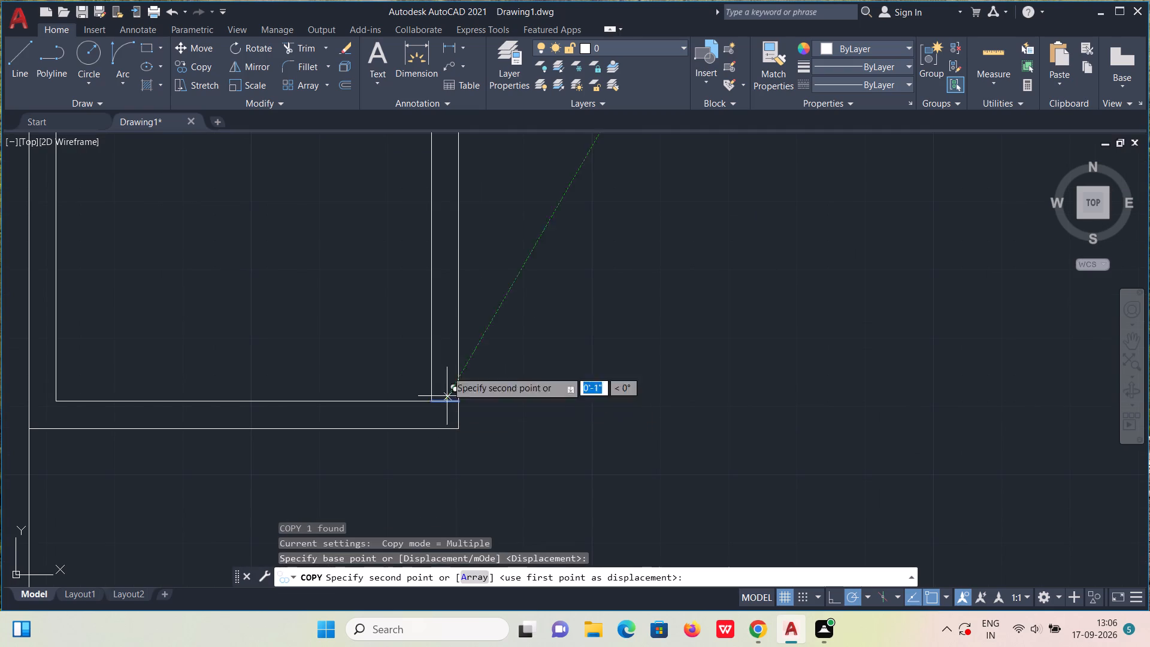
{"action": "type", "text": "2'5\""}
{"action": "key", "text": "Return"}
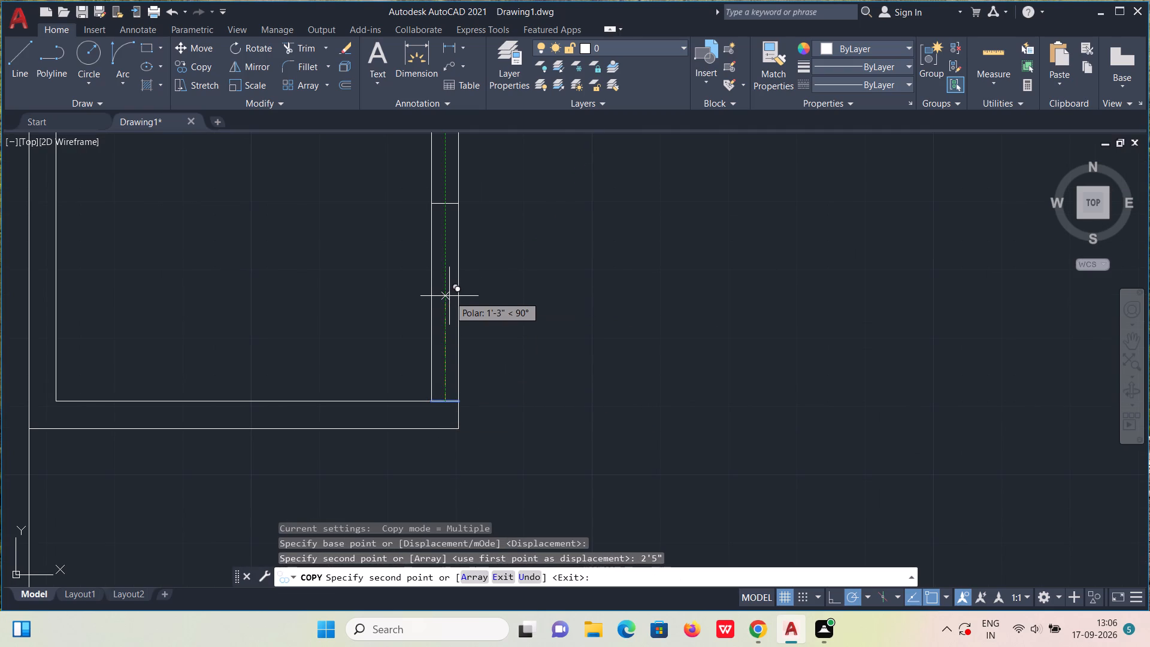
{"action": "key", "text": "1"}
{"action": "key", "text": "Escape"}
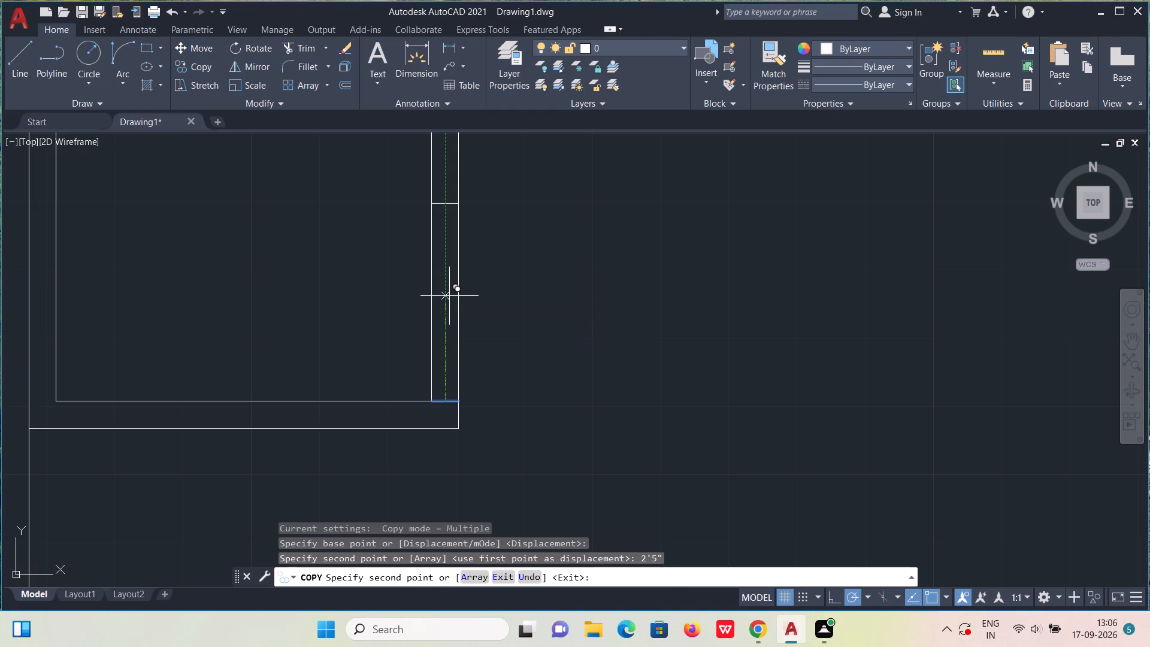
Draw a 2" stub north from the lower closing line's midpoint and a 2" thick door leaf extending 2'5" west, closed at the wall's east face.
{"action": "key", "text": "l"}
{"action": "key", "text": "Return"}
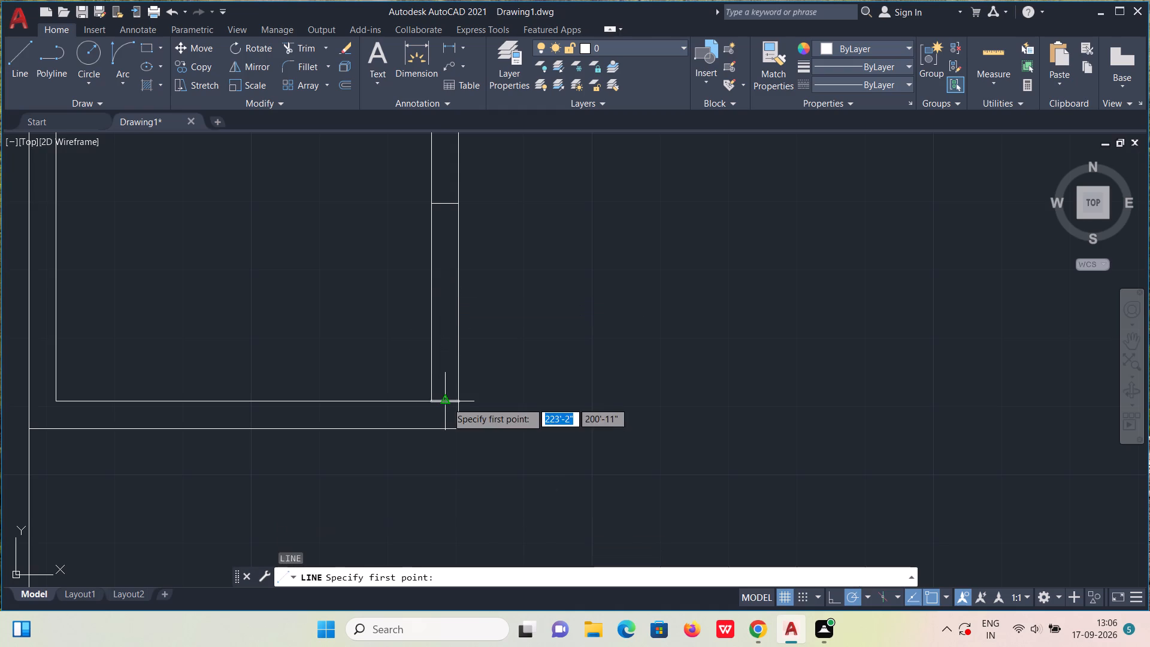
{"action": "left_click", "coordinate": [447, 402]}
{"action": "type", "text": "2\""}
{"action": "key", "text": "Return"}
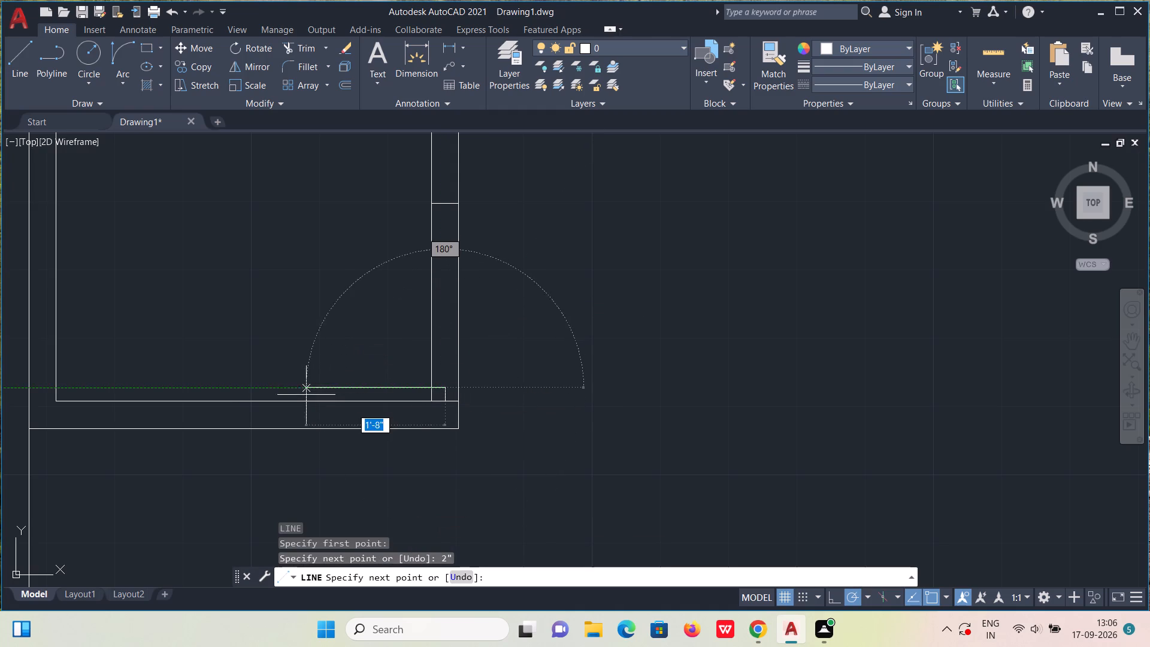
{"action": "type", "text": "2'5\""}
{"action": "key", "text": "Return"}
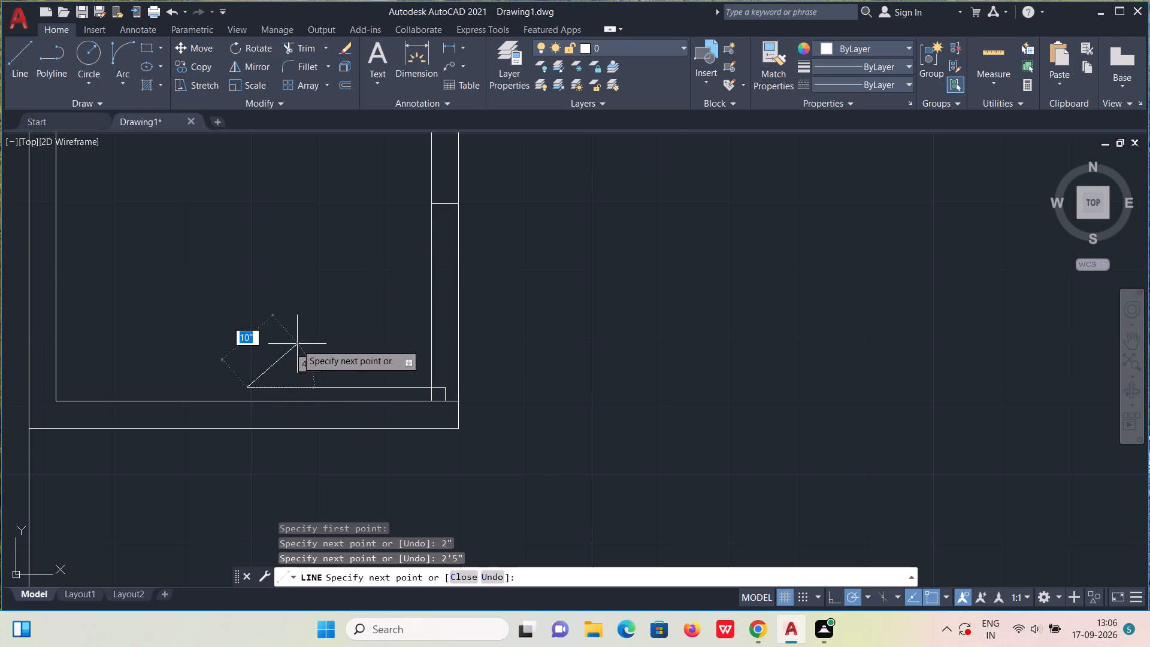
{"action": "type", "text": "2\""}
{"action": "key", "text": "Return"}
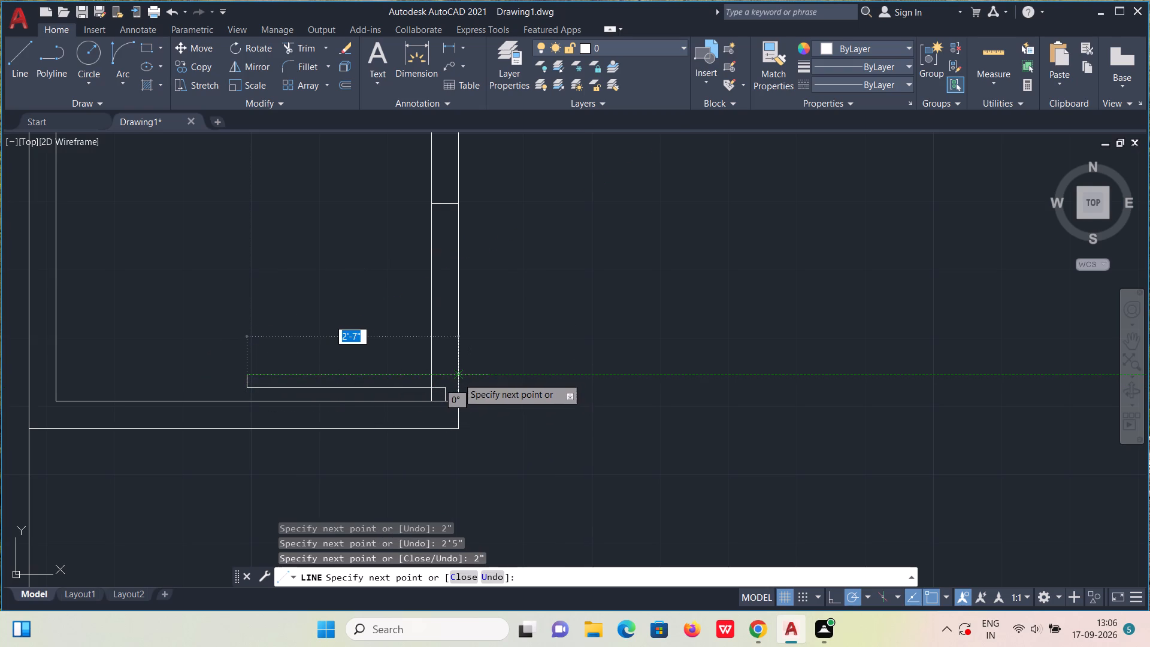
{"action": "left_click", "coordinate": [458, 377]}
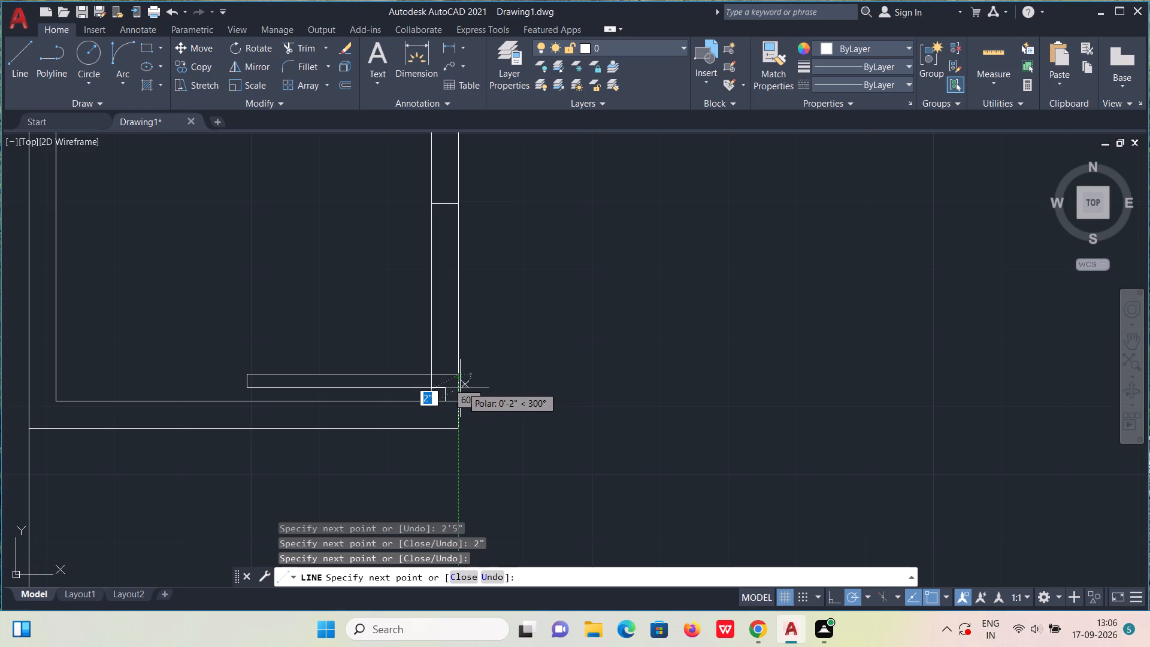
{"action": "type", "text": "2\""}
{"action": "key", "text": "Return"}
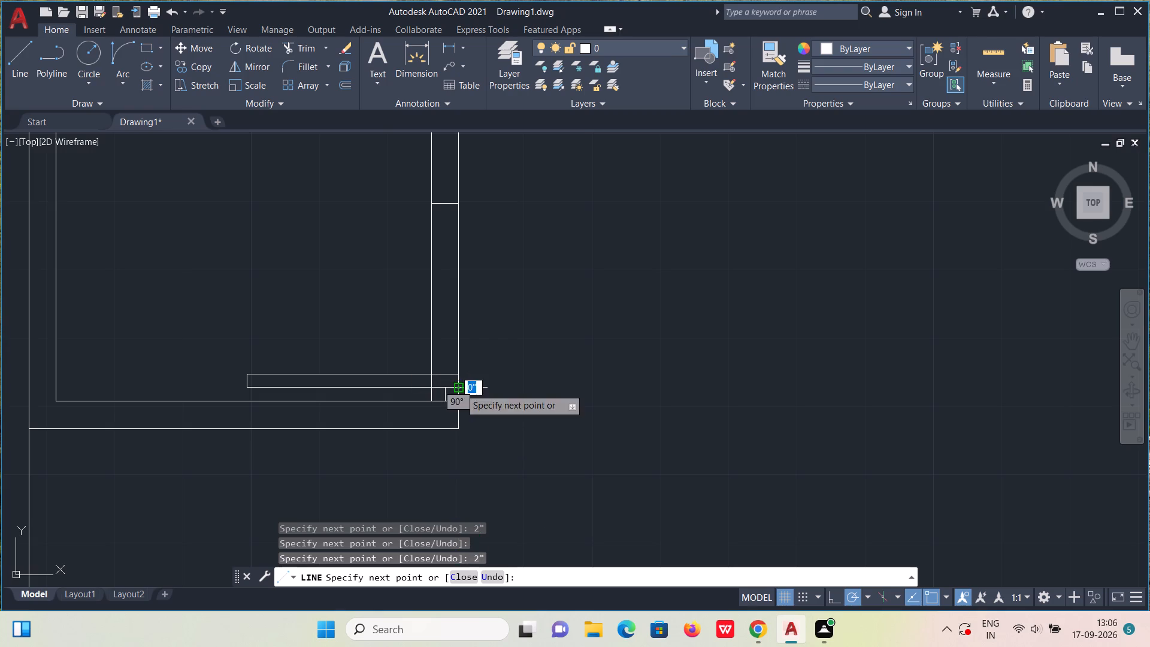
{"action": "left_click", "coordinate": [460, 388]}
{"action": "left_click", "coordinate": [444, 391]}
{"action": "key", "text": "Escape"}
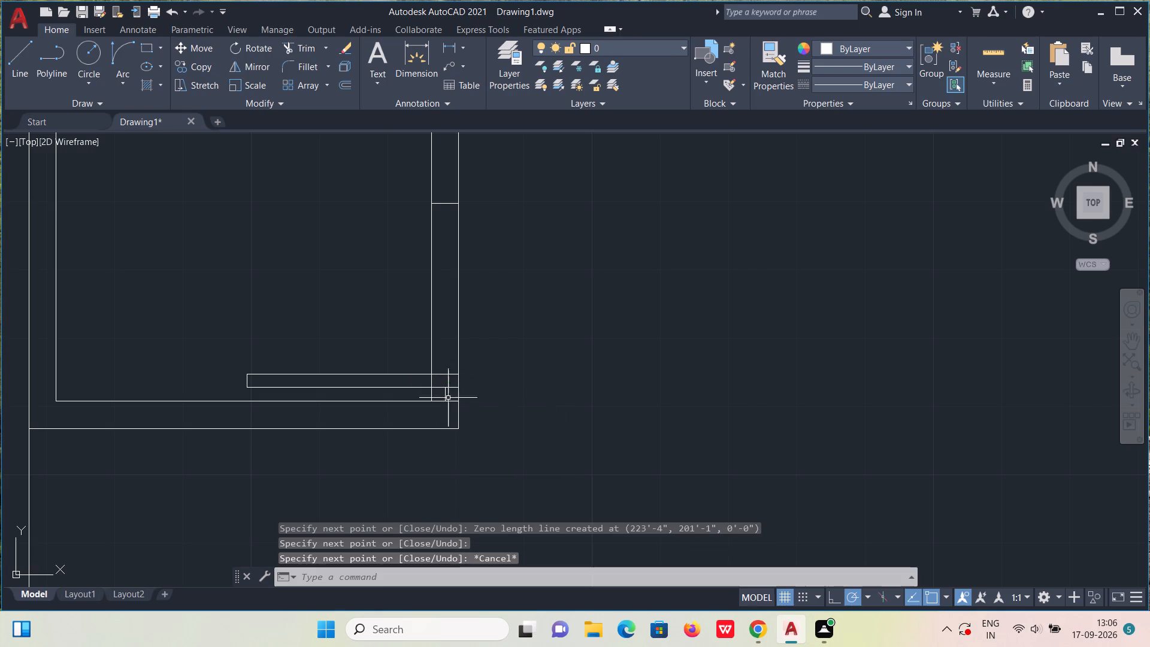
Draw a 2" stub south from the midpoint of the upper closing line into the door opening.
{"action": "key", "text": "l"}
{"action": "key", "text": "Return"}
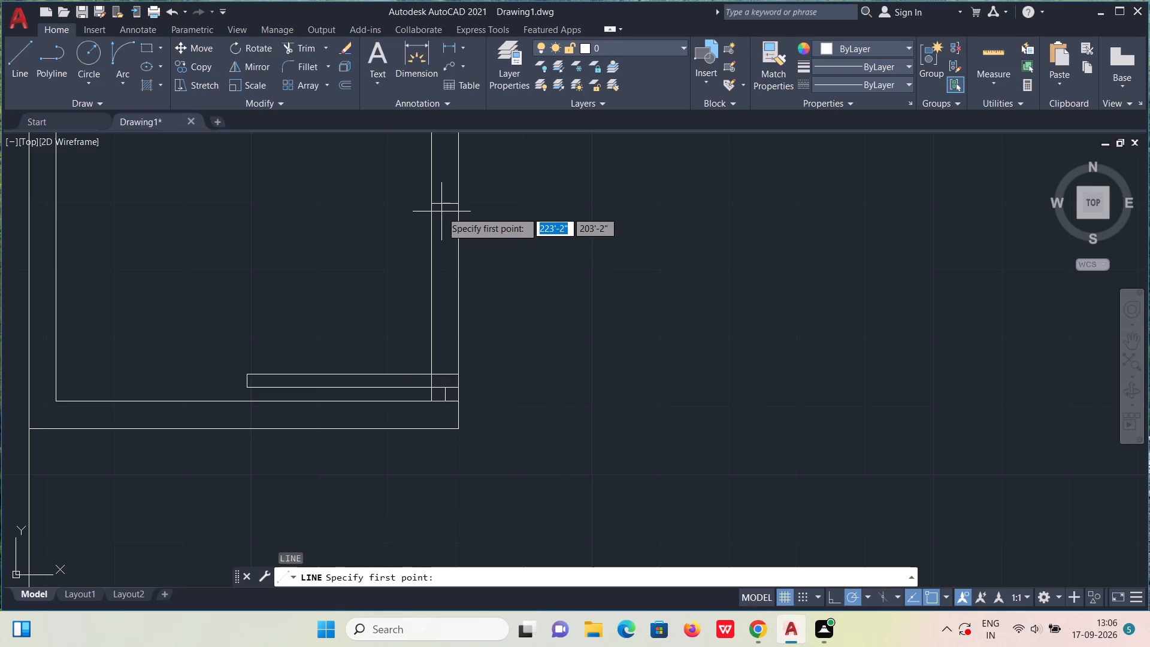
{"action": "left_click", "coordinate": [445, 204]}
{"action": "type", "text": "2\""}
{"action": "key", "text": "Return"}
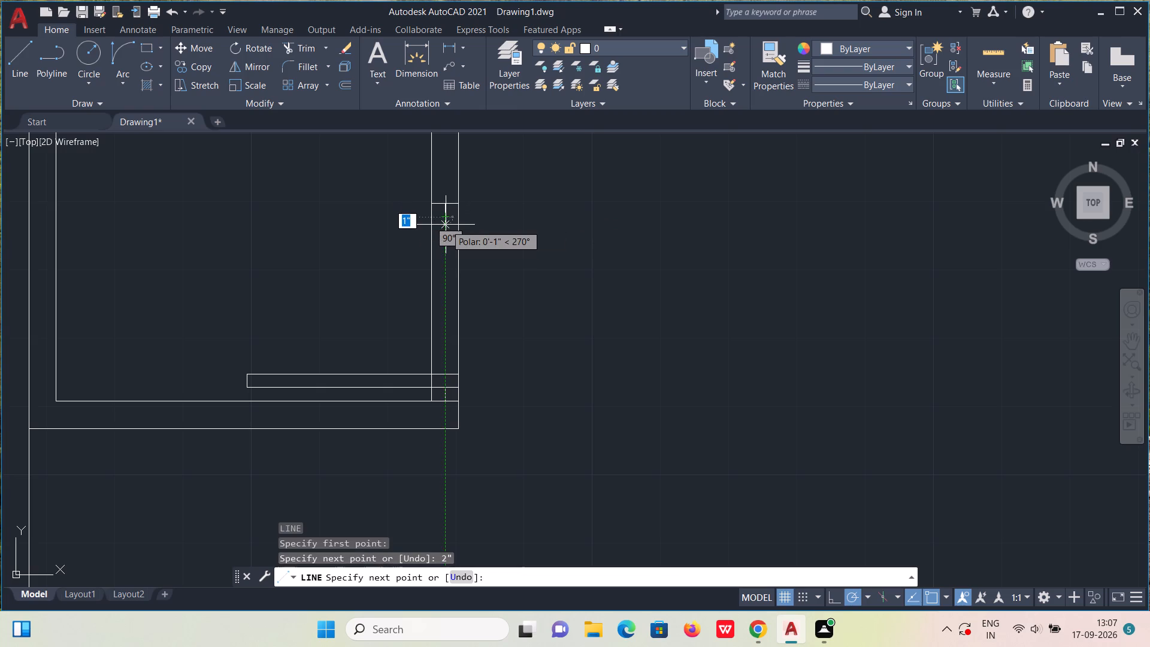
{"action": "key", "text": "Escape"}
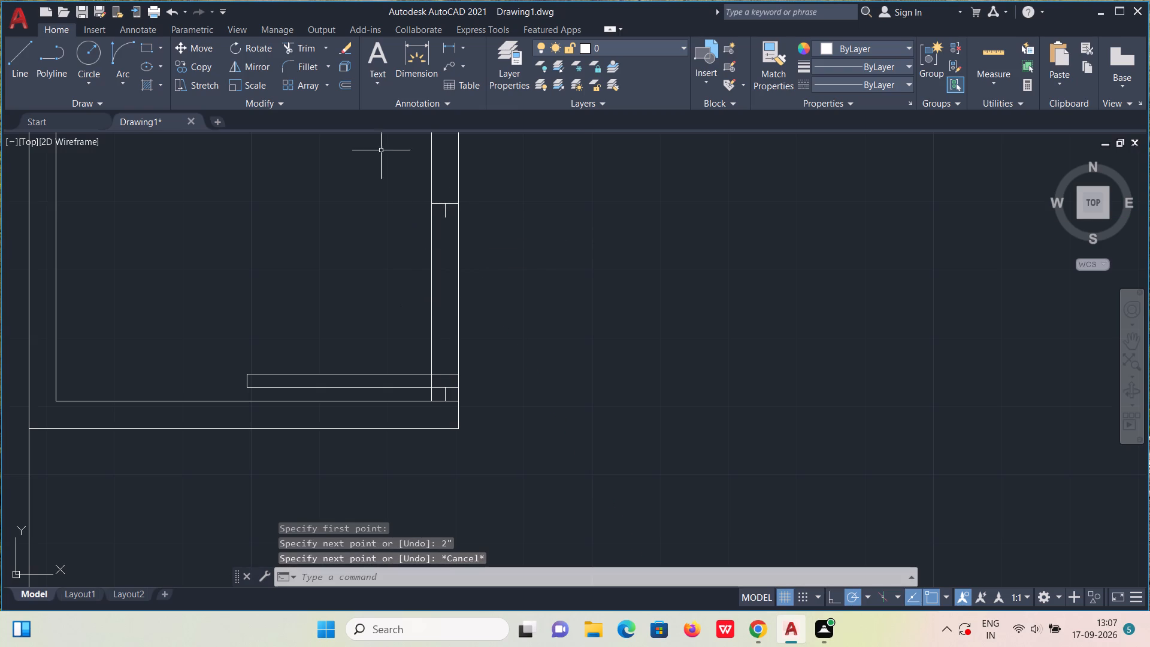
Trim both east wall lines across the door opening, plus the leftover wall piece and stub below the leaf and the piece inside it.
{"action": "left_click", "coordinate": [305, 47]}
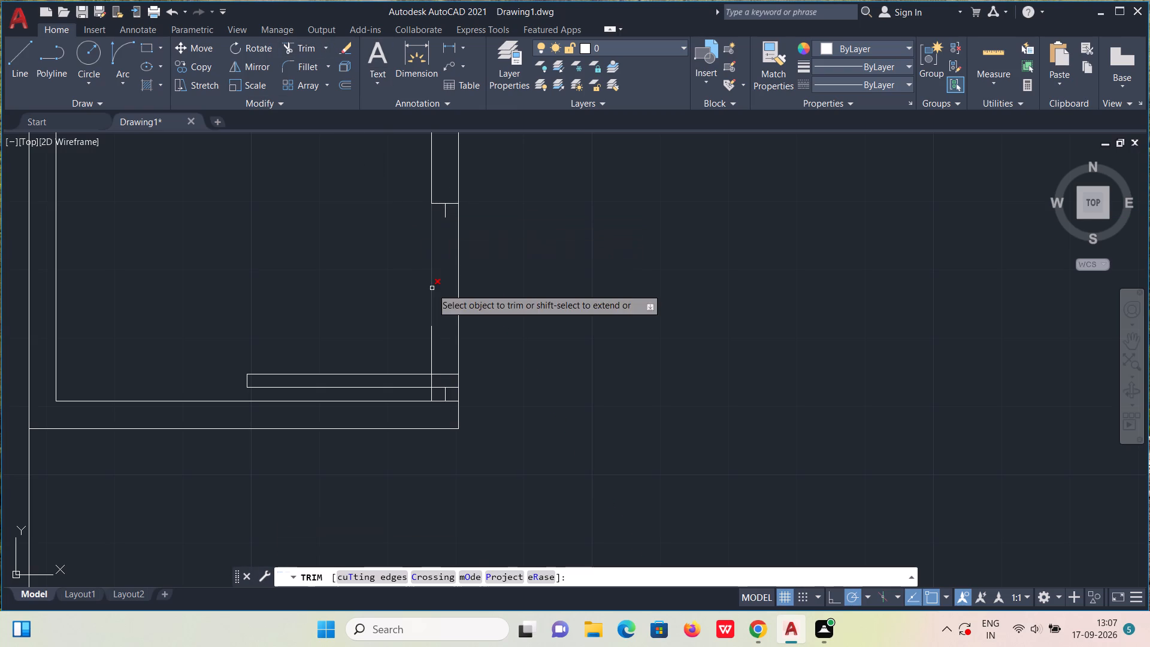
{"action": "left_click_drag", "start_coordinate": [402, 292], "coordinate": [471, 292]}
{"action": "left_click_drag", "start_coordinate": [422, 339], "coordinate": [462, 339]}
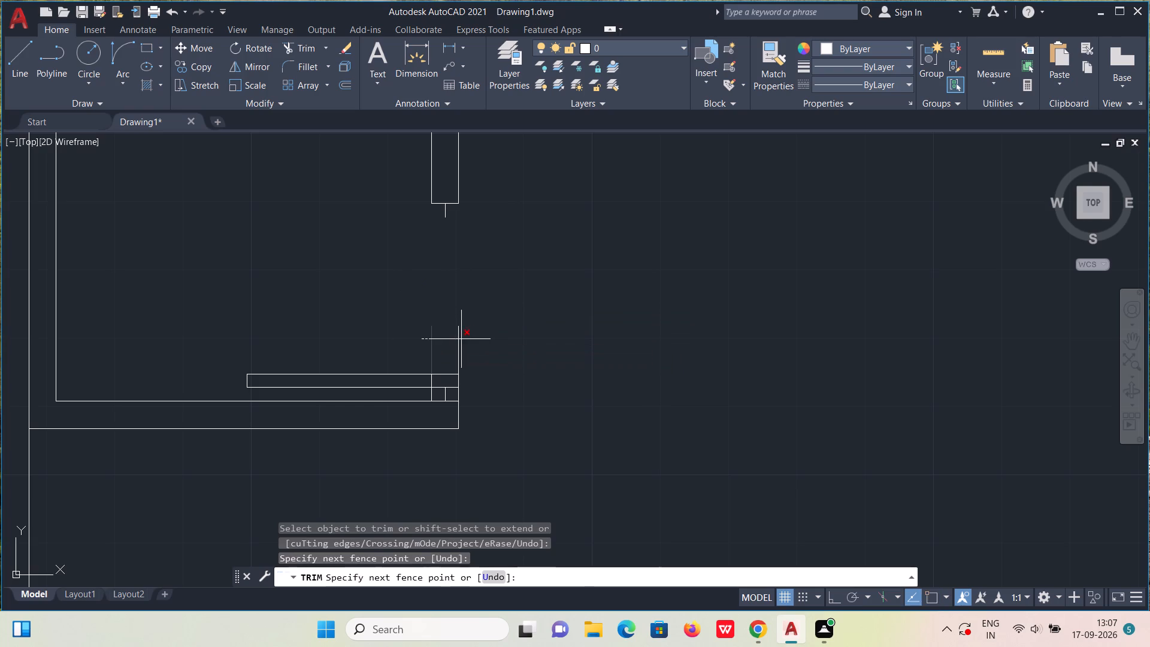
{"action": "left_click_drag", "start_coordinate": [462, 339], "coordinate": [467, 339]}
{"action": "middle_click_drag", "start_coordinate": [452, 356], "coordinate": [520, 208]}
{"action": "scroll", "coordinate": [515, 242], "scroll_direction": "up", "scroll_amount": 1}
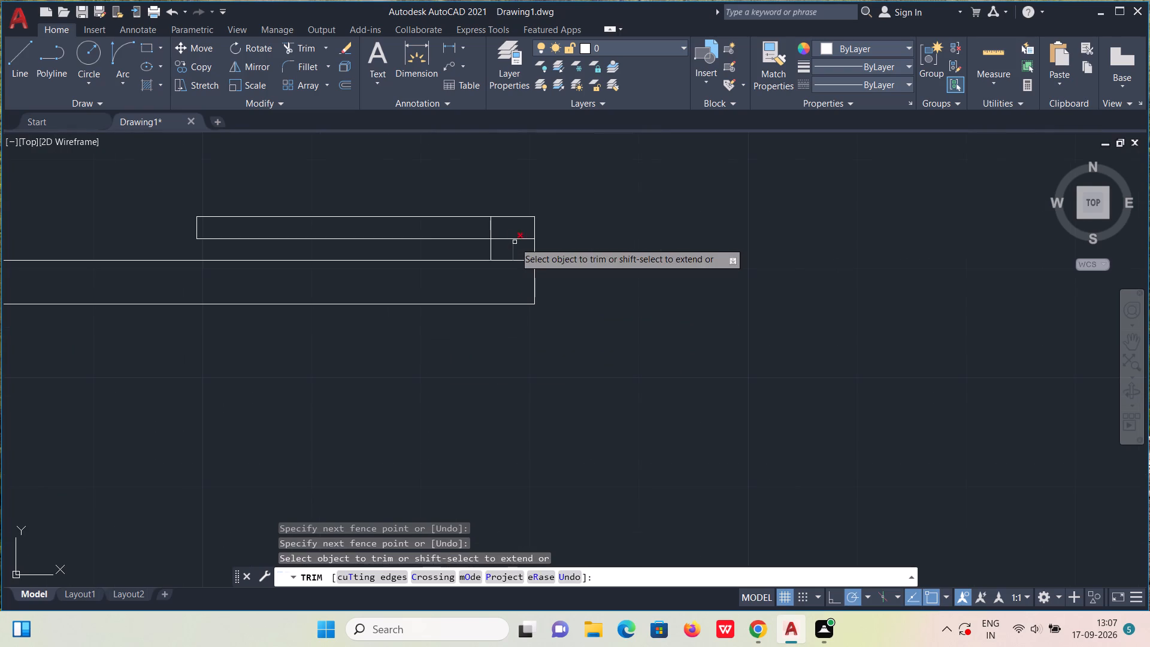
{"action": "left_click_drag", "start_coordinate": [488, 251], "coordinate": [519, 252]}
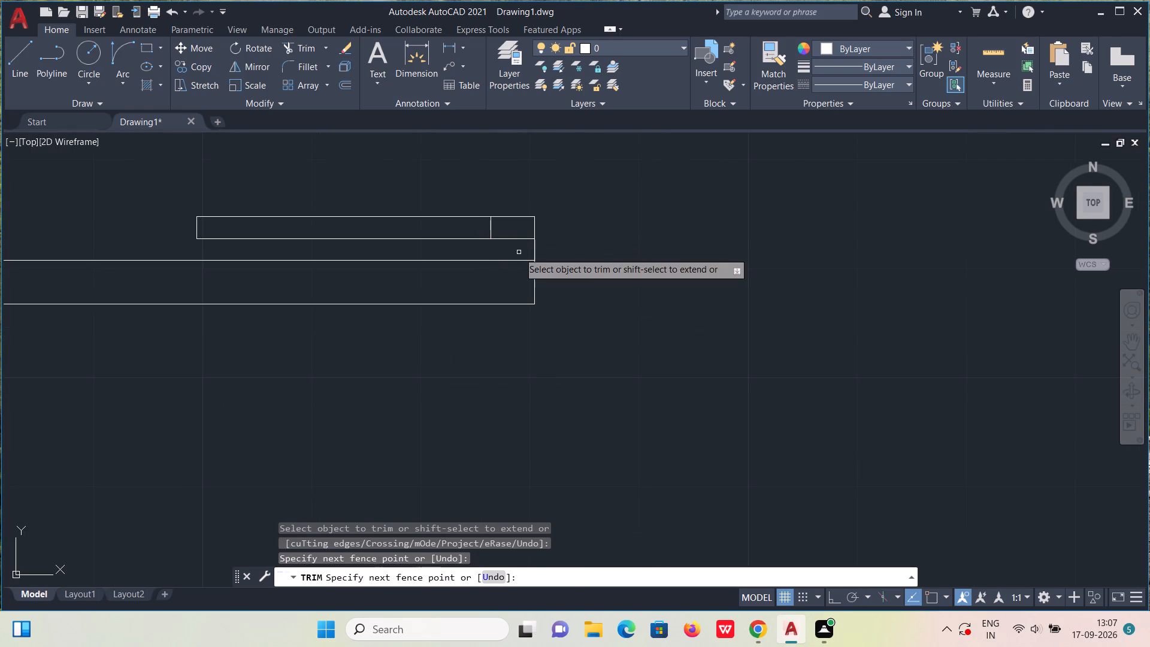
{"action": "left_click_drag", "start_coordinate": [484, 231], "coordinate": [495, 231]}
Draw the door swing arc from the leaf's northwest corner to the upper stub's end, starting at about 80°.
{"action": "scroll", "coordinate": [495, 225], "scroll_direction": "down", "scroll_amount": 2}
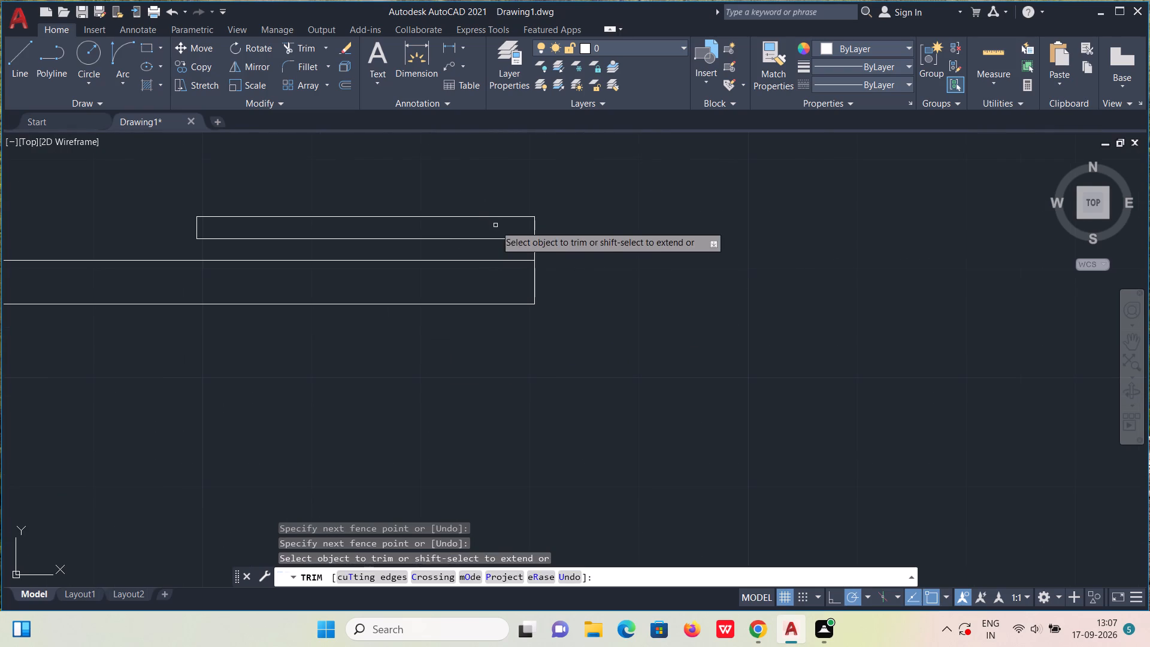
{"action": "scroll", "coordinate": [495, 225], "scroll_direction": "down", "scroll_amount": 1}
{"action": "middle_click_drag", "start_coordinate": [504, 213], "coordinate": [576, 335]}
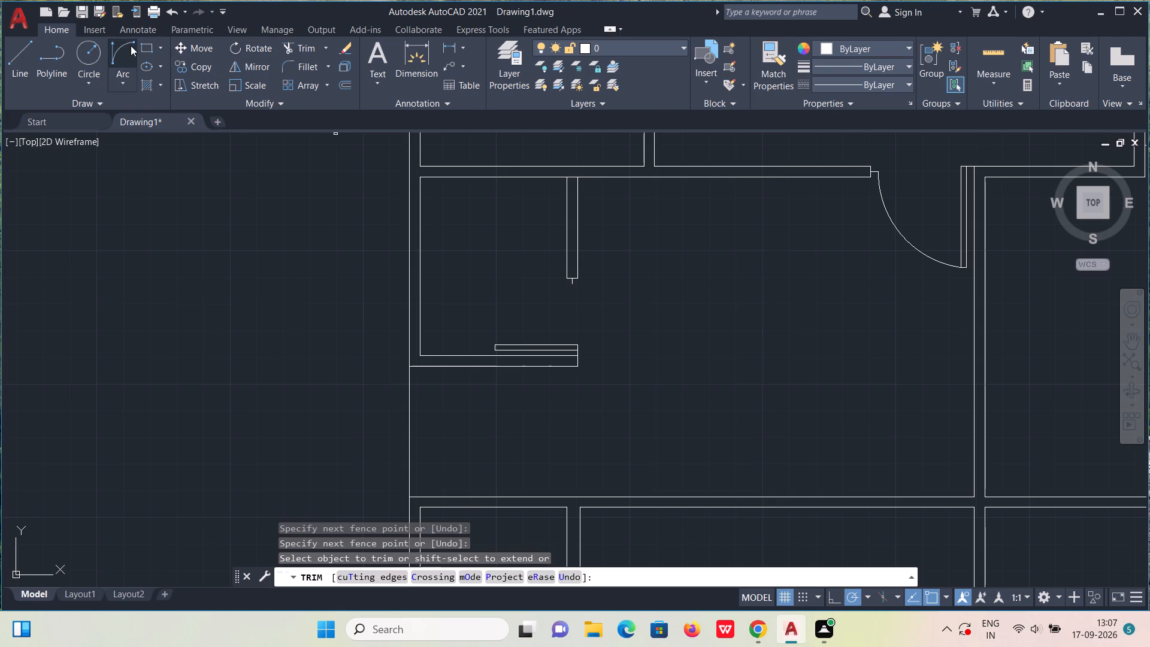
{"action": "left_click", "coordinate": [131, 46]}
{"action": "scroll", "coordinate": [487, 341], "scroll_direction": "up", "scroll_amount": 2}
{"action": "middle_click_drag", "start_coordinate": [539, 347], "coordinate": [458, 417]}
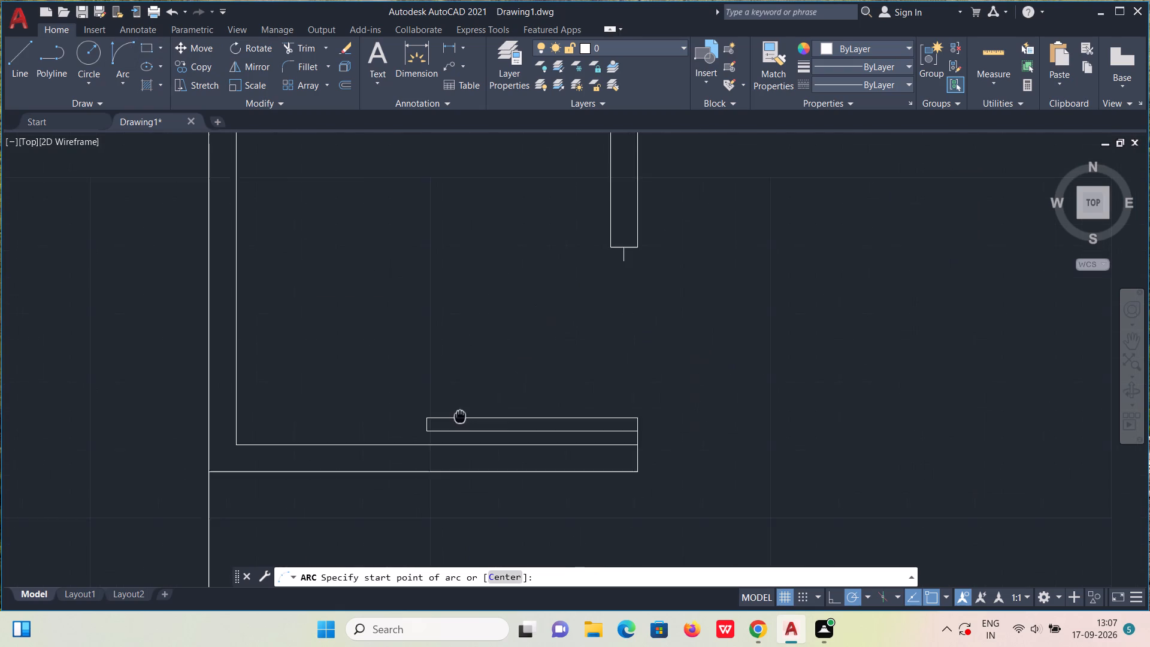
{"action": "middle_click_drag", "start_coordinate": [458, 417], "coordinate": [397, 464]}
{"action": "left_click", "coordinate": [365, 459]}
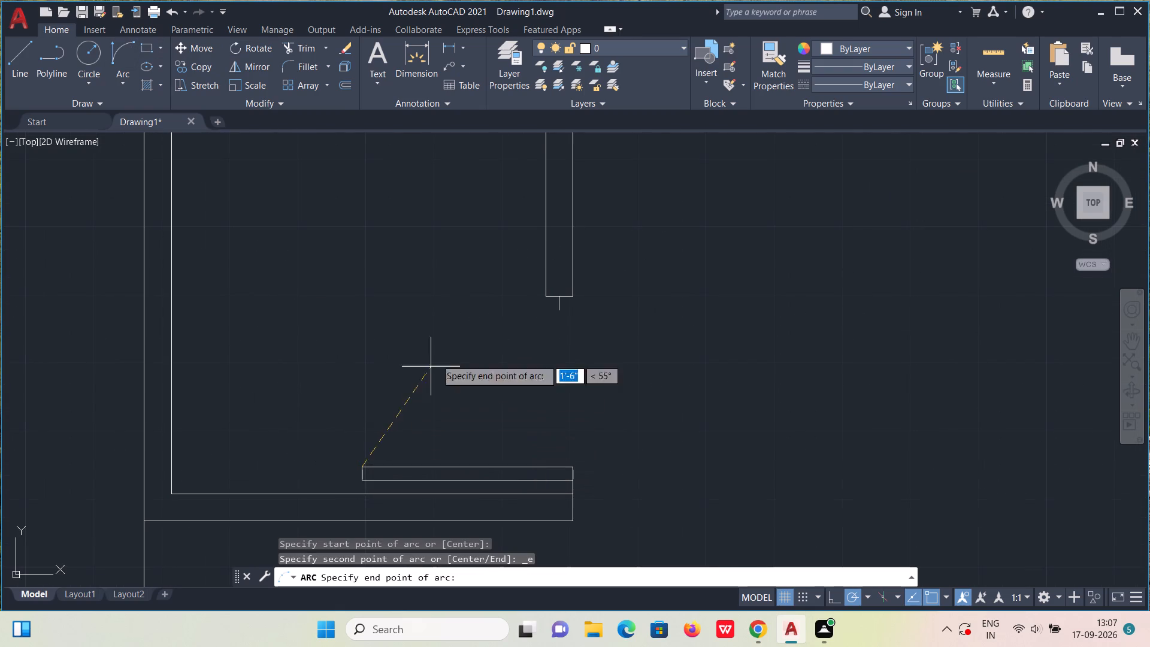
{"action": "left_click", "coordinate": [559, 310]}
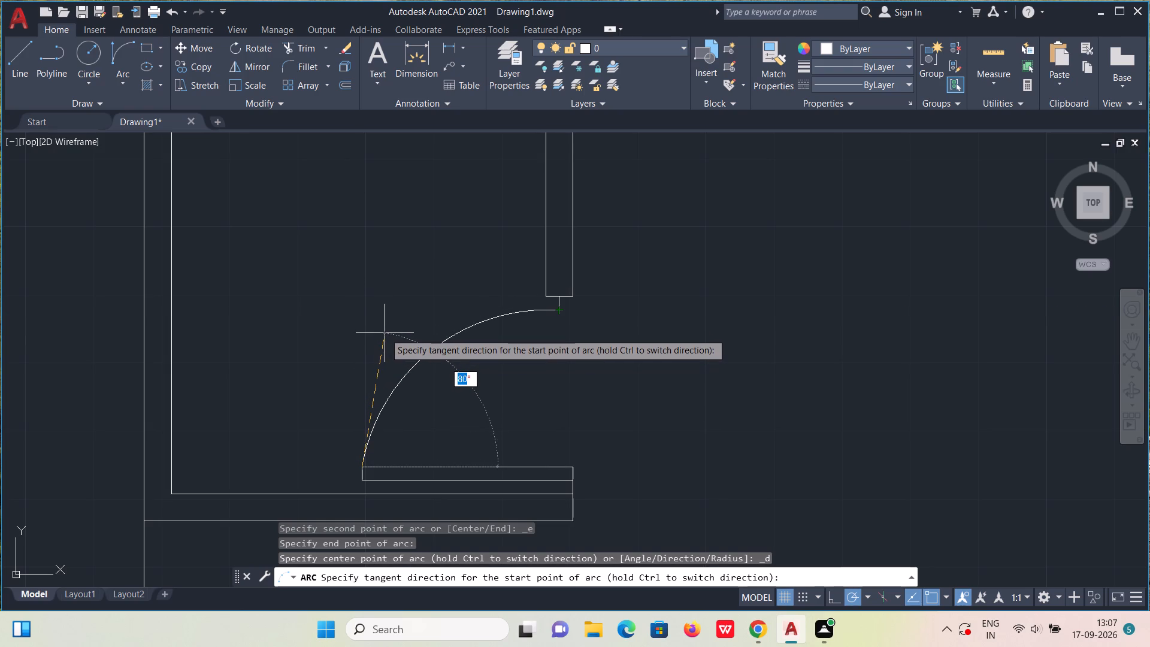
{"action": "left_click", "coordinate": [385, 332]}
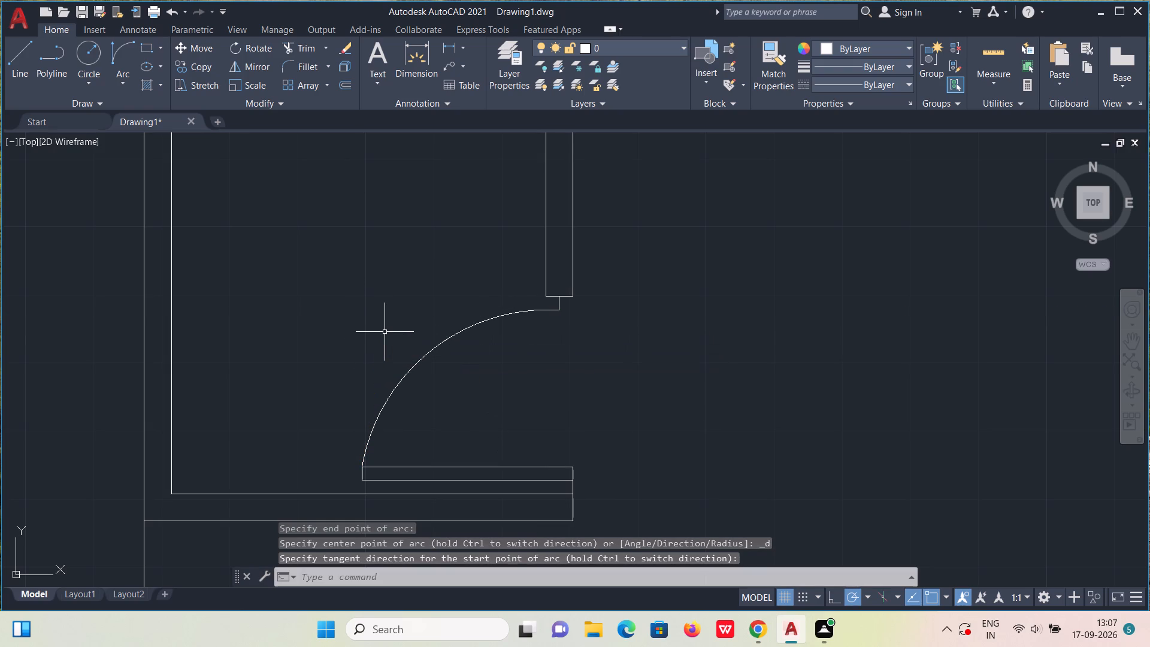
{"action": "key", "text": "Escape"}
Draw a short closing line across the middle room's south wall, flush with the east face of the wall on its west side.
{"action": "scroll", "coordinate": [413, 349], "scroll_direction": "down", "scroll_amount": 3}
{"action": "middle_click_drag", "start_coordinate": [489, 371], "coordinate": [507, 310]}
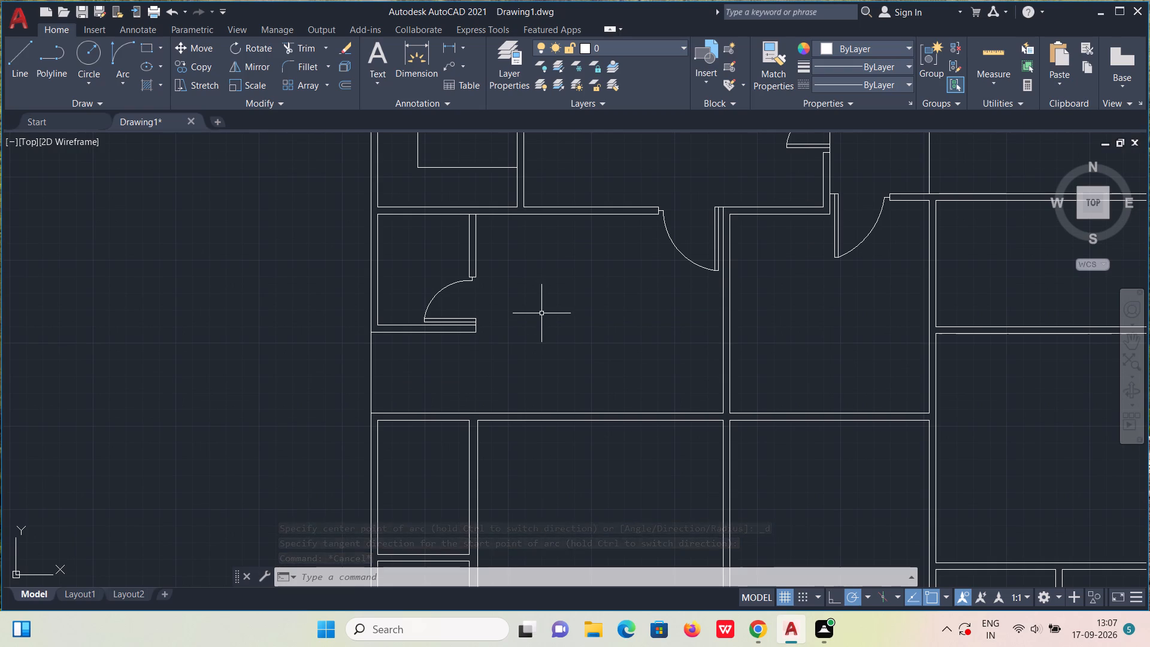
{"action": "middle_click_drag", "start_coordinate": [761, 389], "coordinate": [625, 342]}
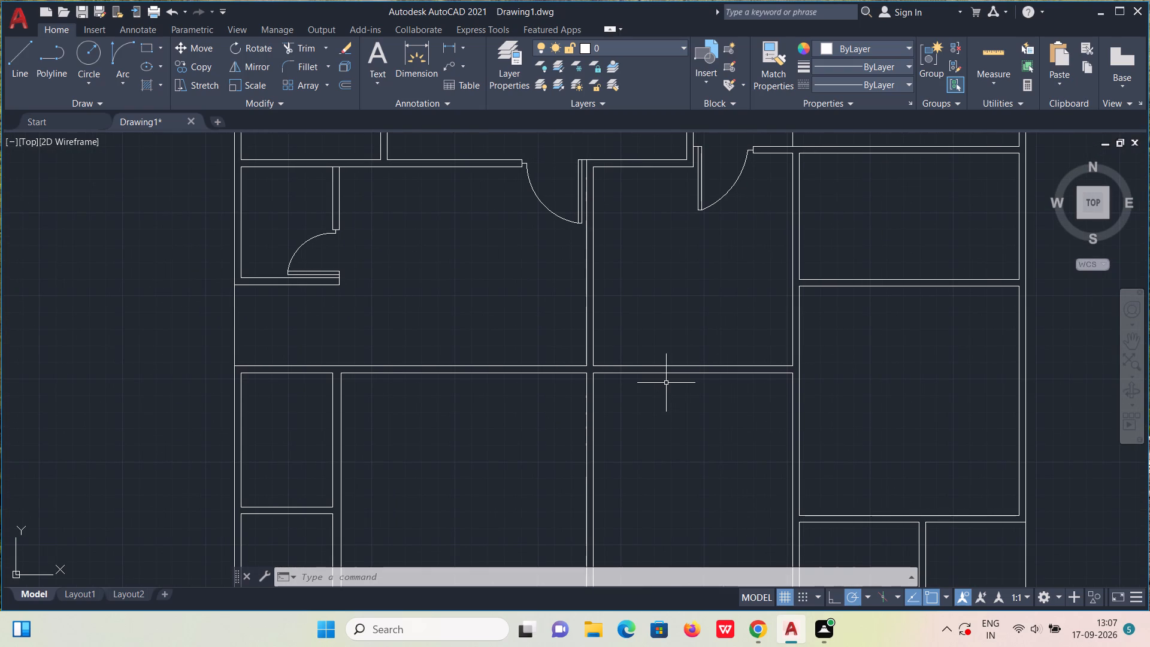
{"action": "middle_click_drag", "start_coordinate": [680, 405], "coordinate": [526, 401]}
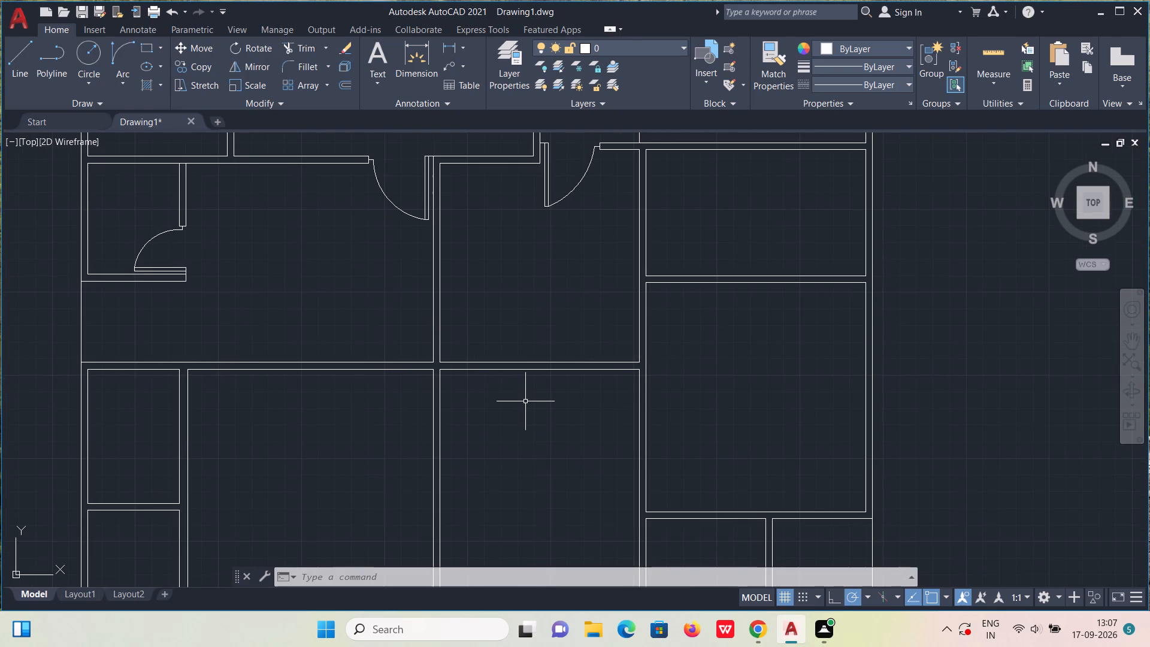
{"action": "key", "text": "l"}
{"action": "key", "text": "Return"}
{"action": "scroll", "coordinate": [464, 389], "scroll_direction": "up", "scroll_amount": 2}
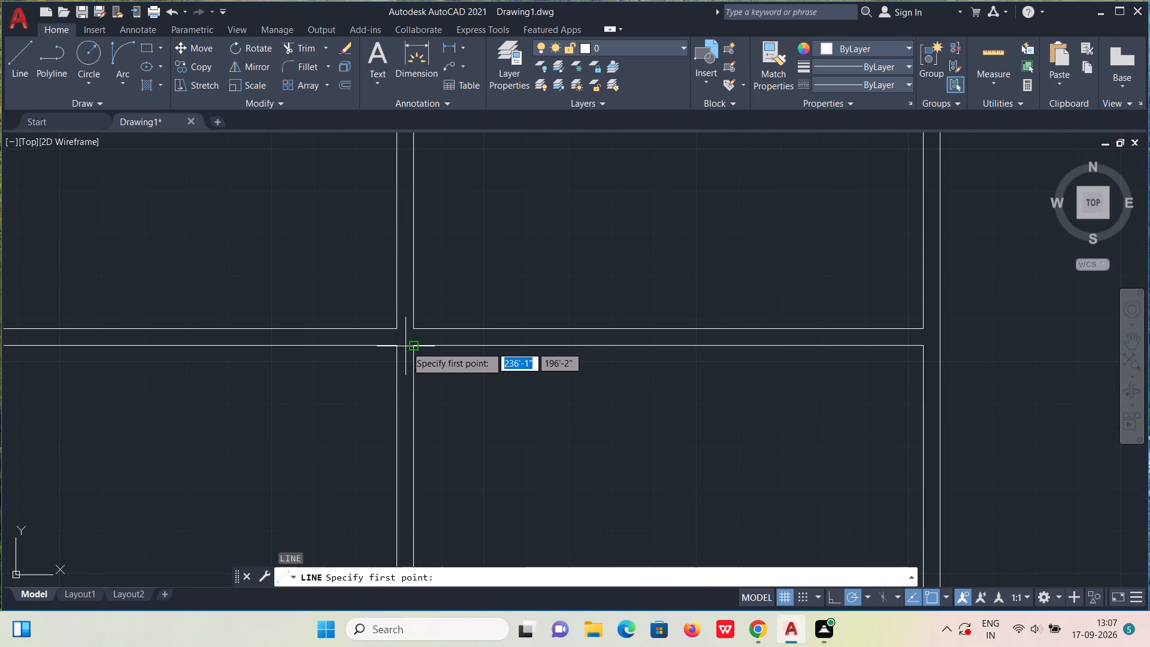
{"action": "left_click", "coordinate": [412, 347]}
{"action": "left_click", "coordinate": [413, 328]}
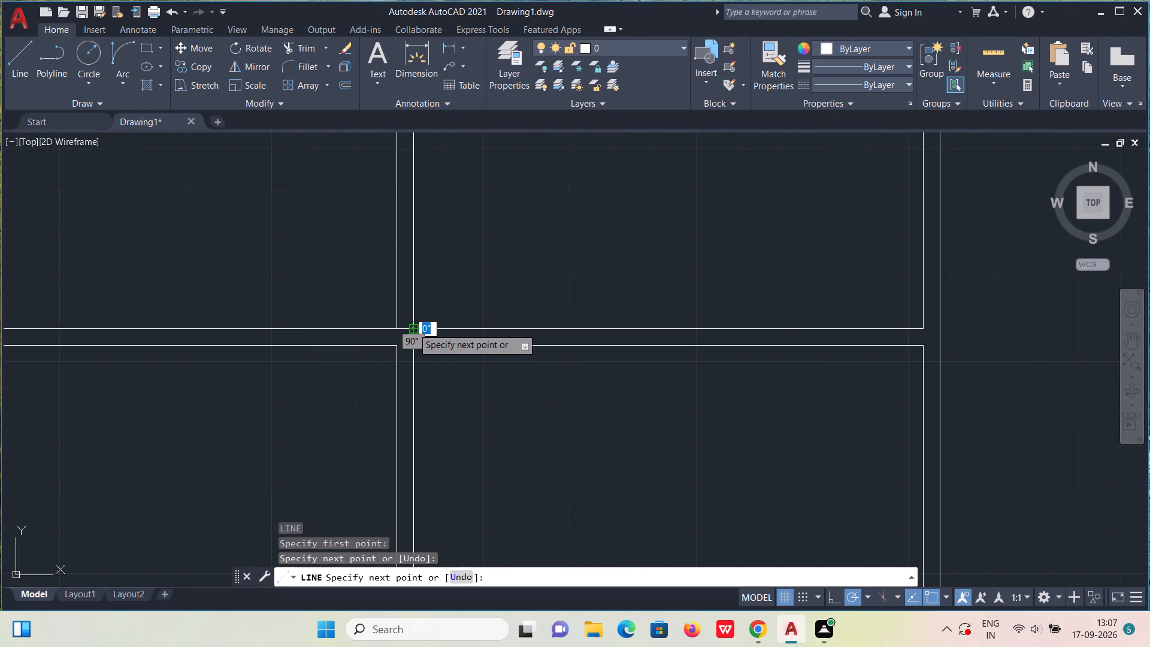
{"action": "key", "text": "Escape"}
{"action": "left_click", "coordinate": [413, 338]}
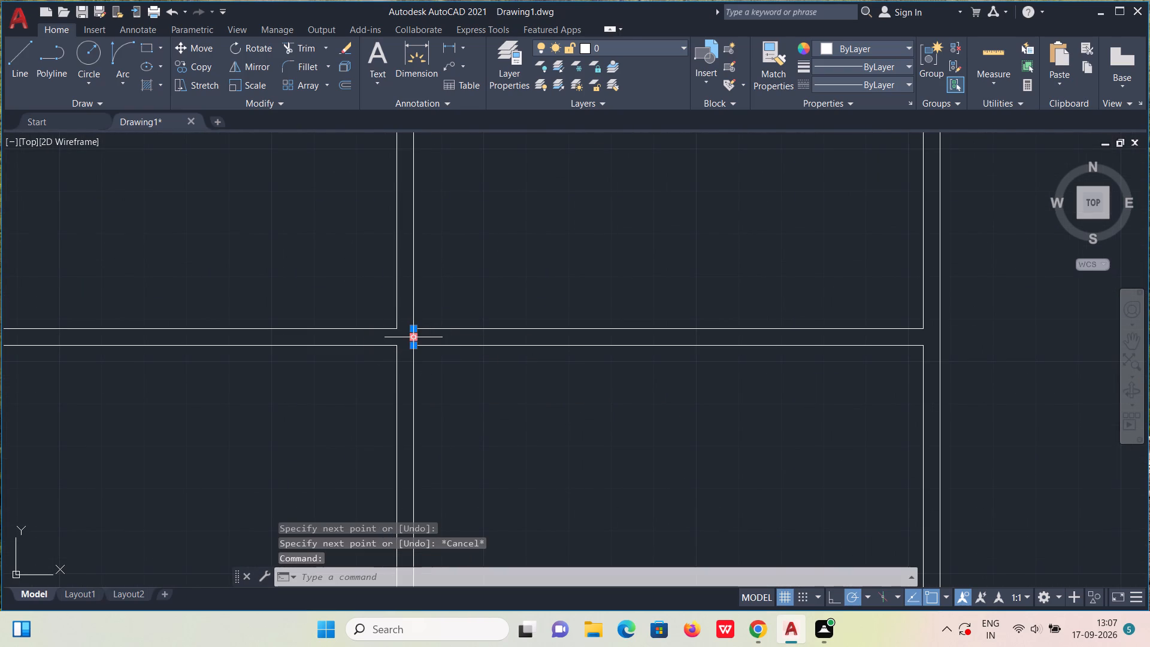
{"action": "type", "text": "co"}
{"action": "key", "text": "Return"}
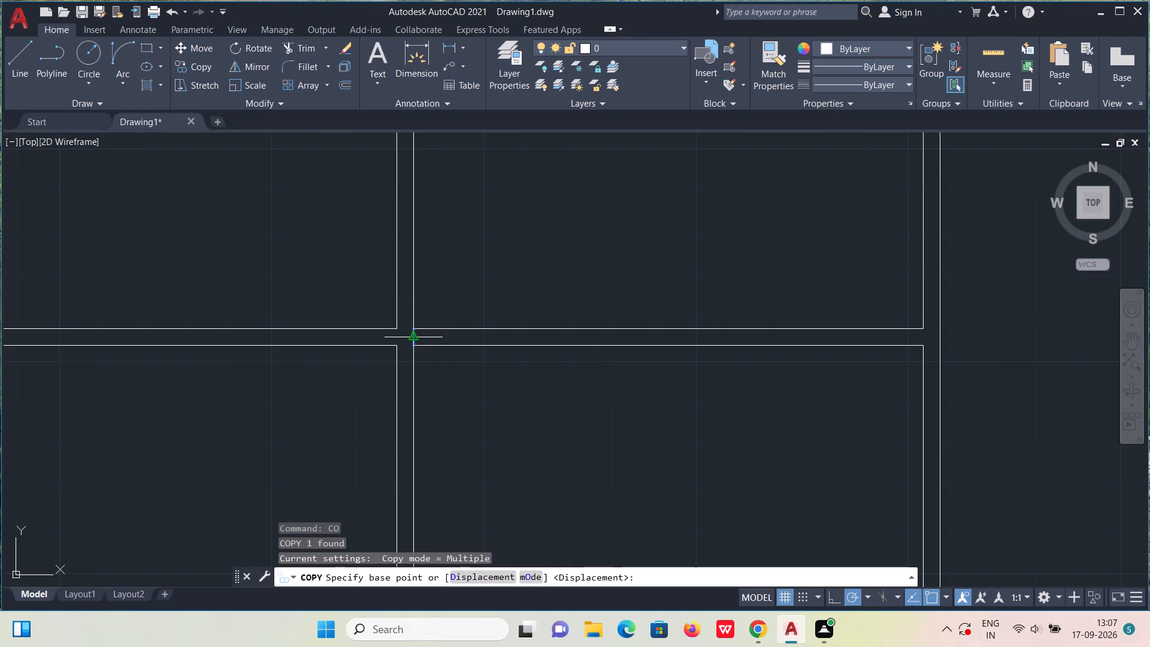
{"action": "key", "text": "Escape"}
Move the short closing line in the middle room's south wall 2'5" east from its midpoint.
{"action": "left_click", "coordinate": [414, 339]}
{"action": "key", "text": "m"}
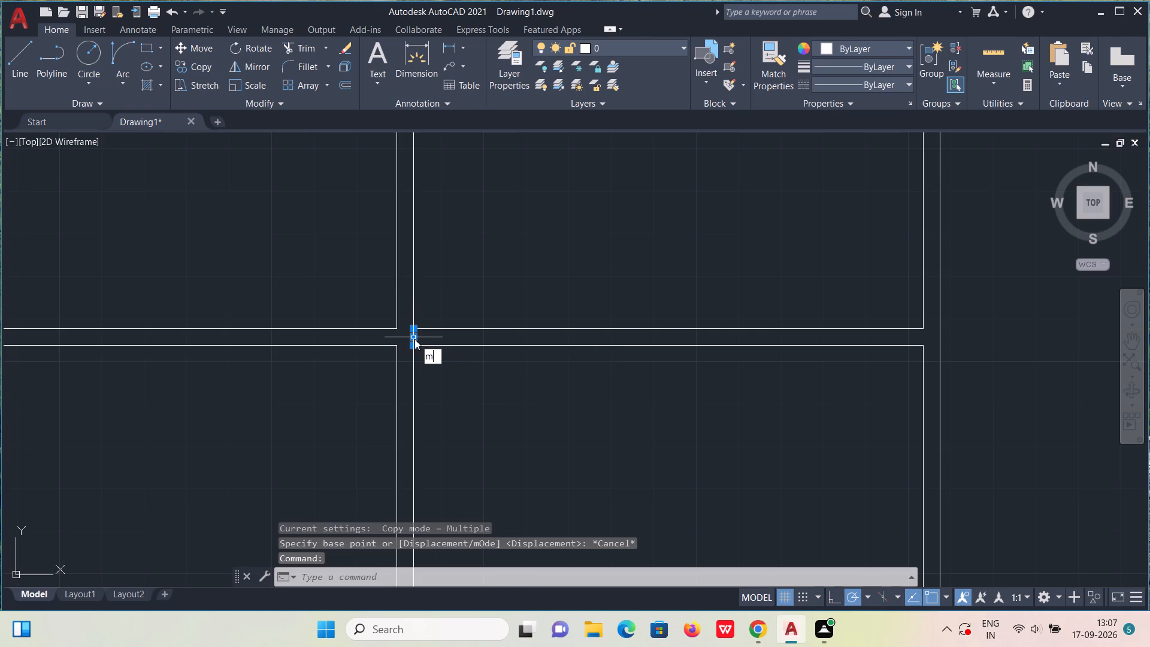
{"action": "key", "text": "Return"}
{"action": "left_click", "coordinate": [414, 339]}
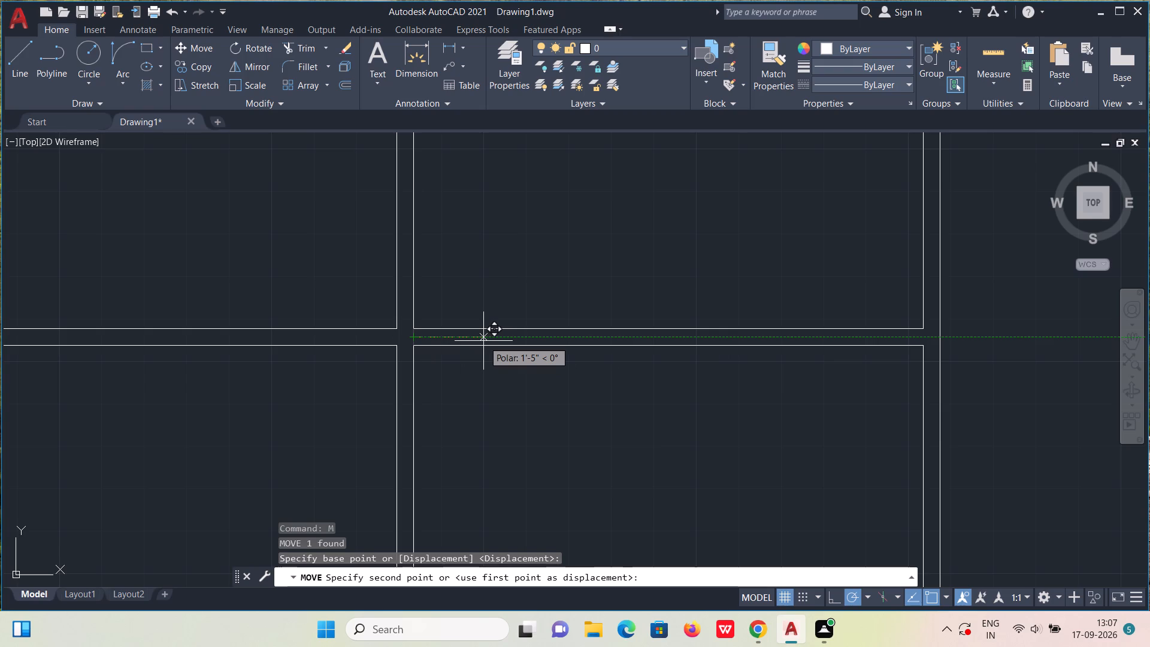
{"action": "type", "text": "2'5\""}
{"action": "key", "text": "Return"}
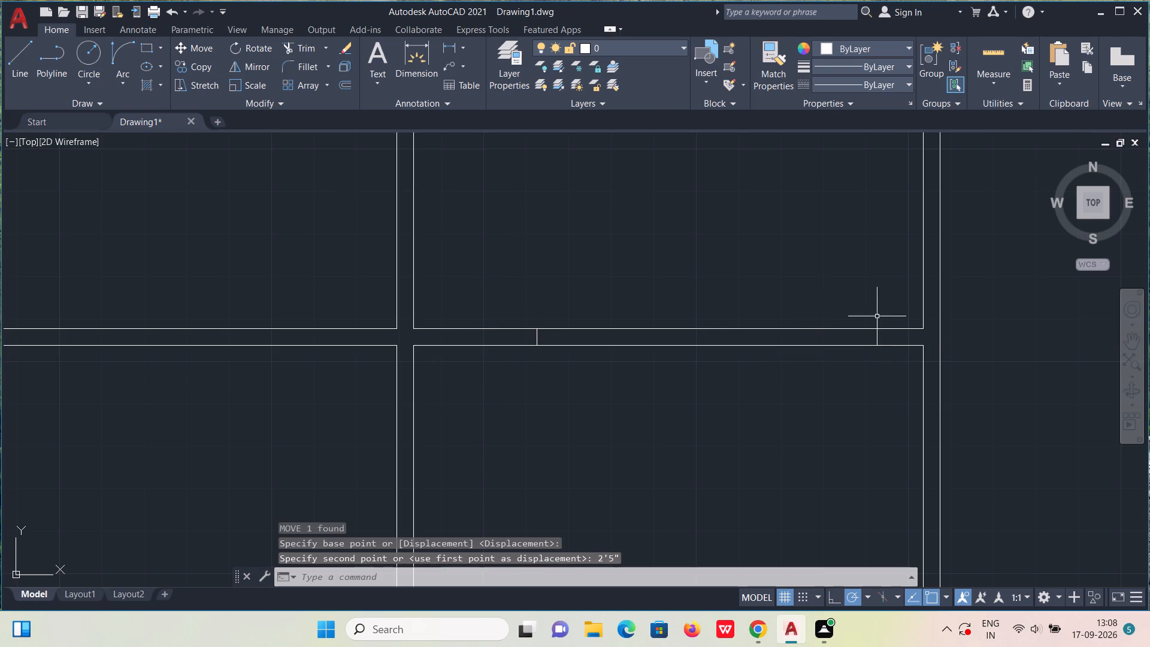
Draw a short closing line across the middle room's south wall, flush with the west face of the wall on its east side.
{"action": "key", "text": "l"}
{"action": "key", "text": "Return"}
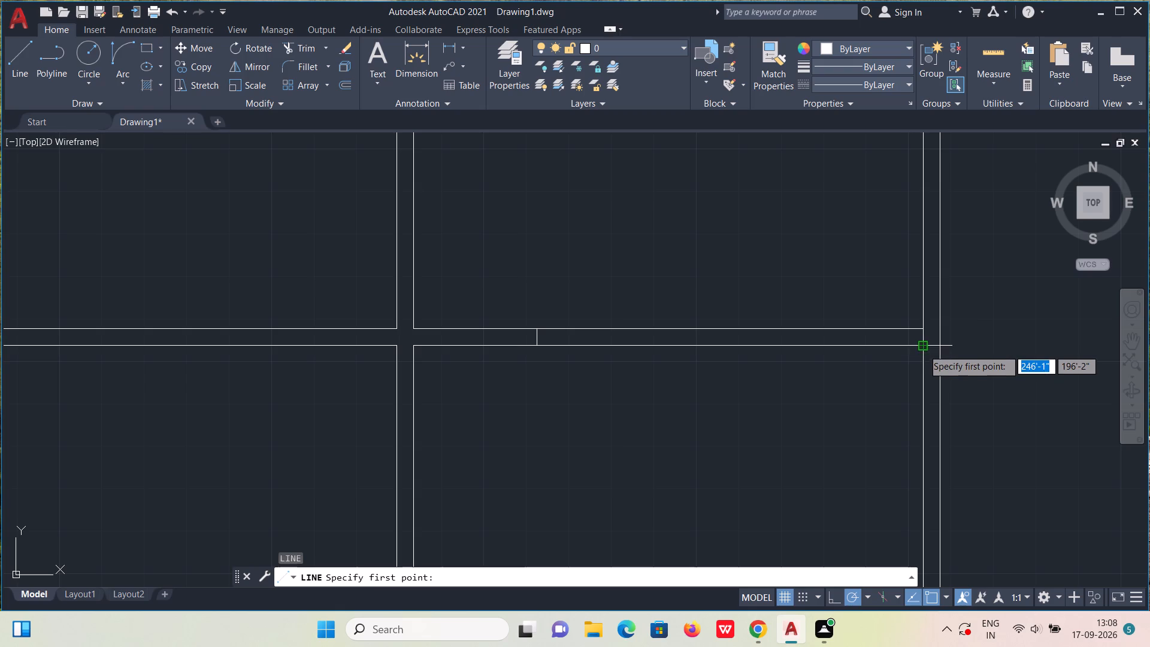
{"action": "left_click", "coordinate": [923, 349]}
{"action": "left_click", "coordinate": [922, 329]}
{"action": "key", "text": "Escape"}
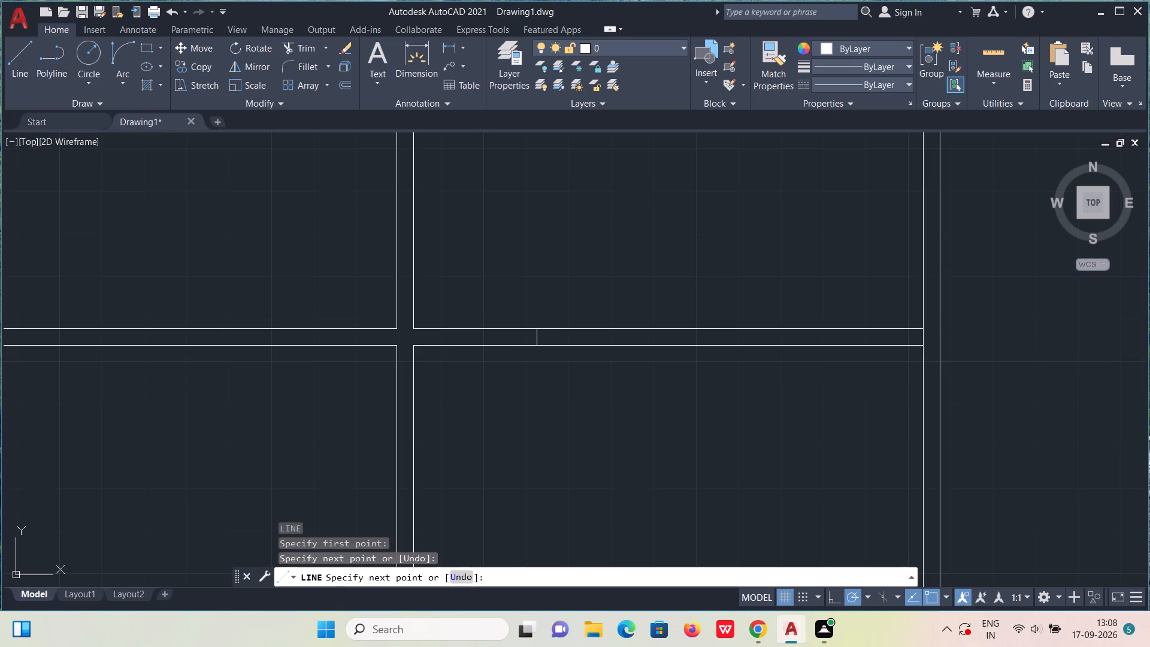
Move the new closing line in the middle room's south wall 2'5" west from its midpoint.
{"action": "left_click", "coordinate": [924, 340]}
{"action": "key", "text": "m"}
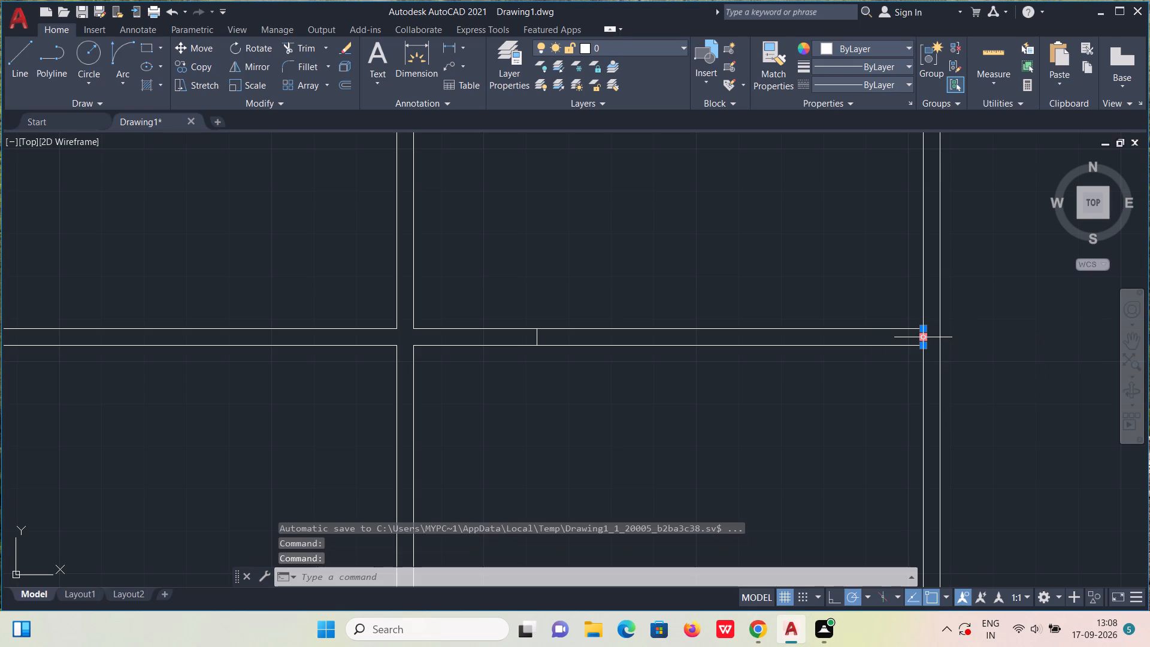
{"action": "key", "text": "Return"}
{"action": "left_click", "coordinate": [924, 340]}
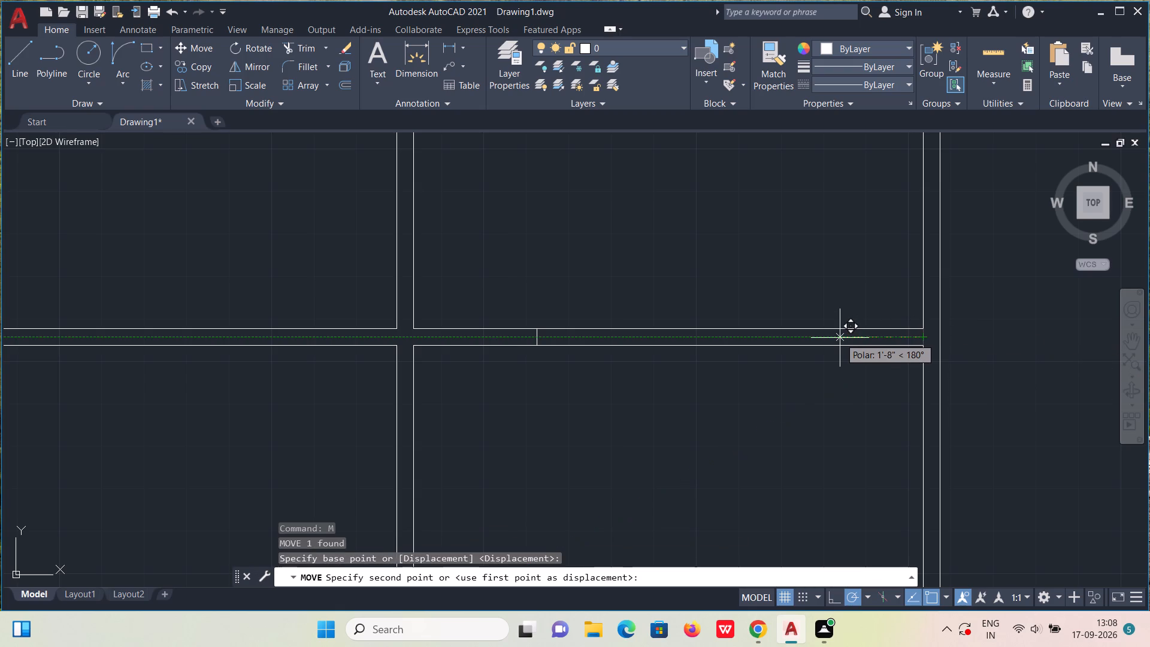
{"action": "key", "text": "2"}
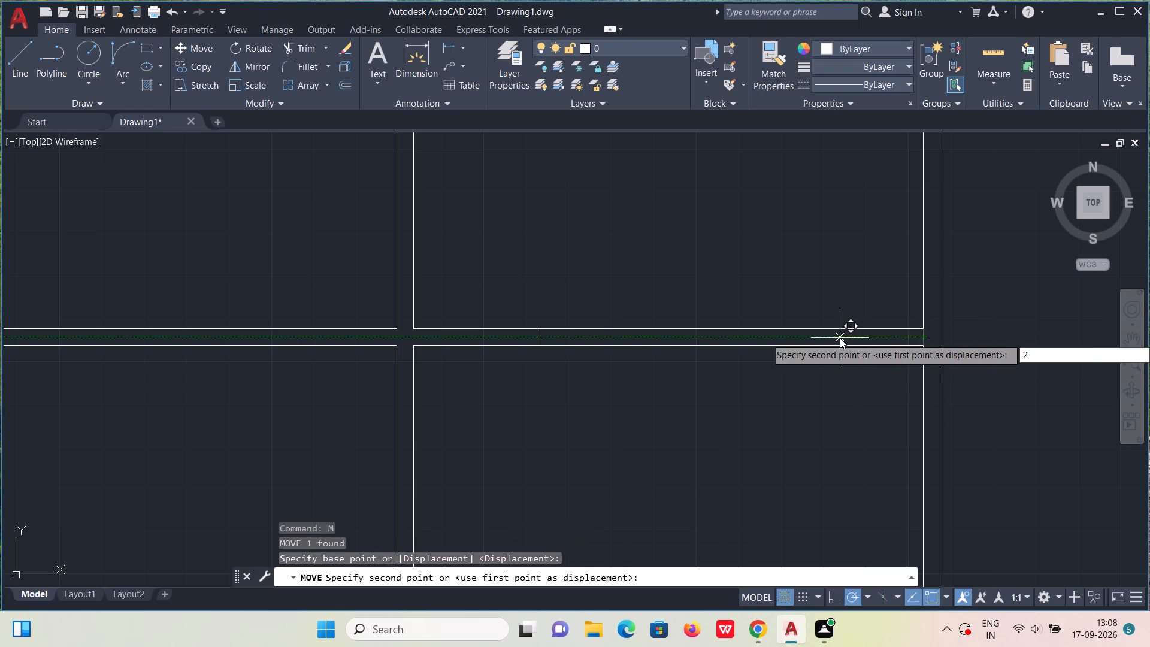
{"action": "key", "text": "apostrophe"}
{"action": "key", "text": "5"}
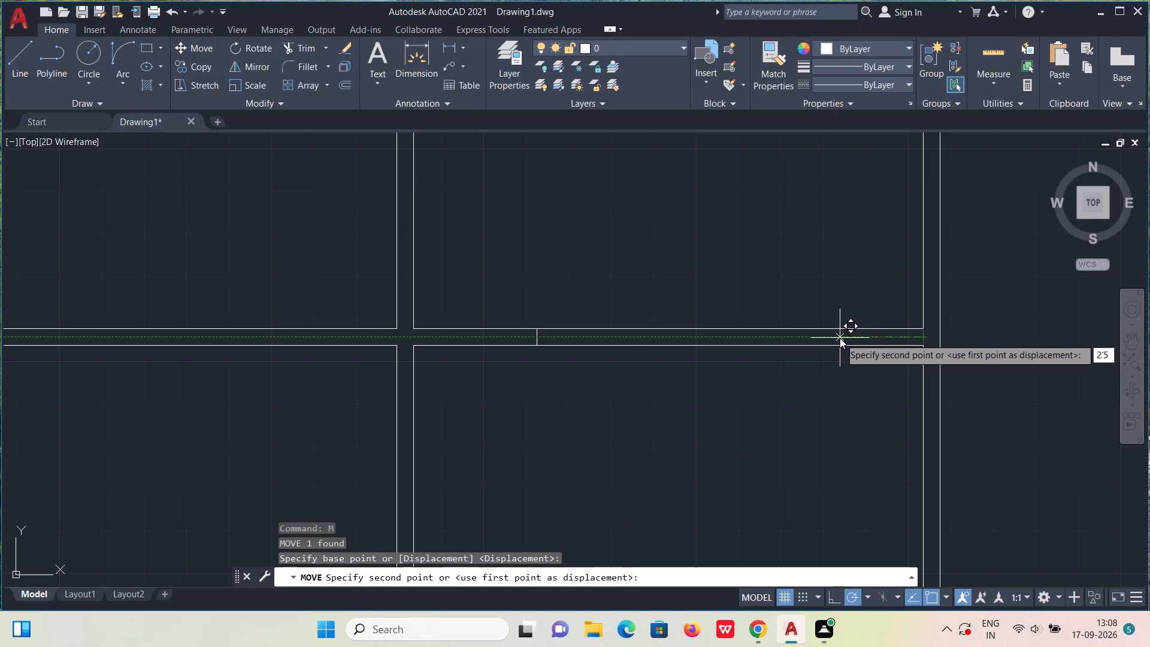
{"action": "key", "text": "shift+quotedbl"}
{"action": "key", "text": "Return"}
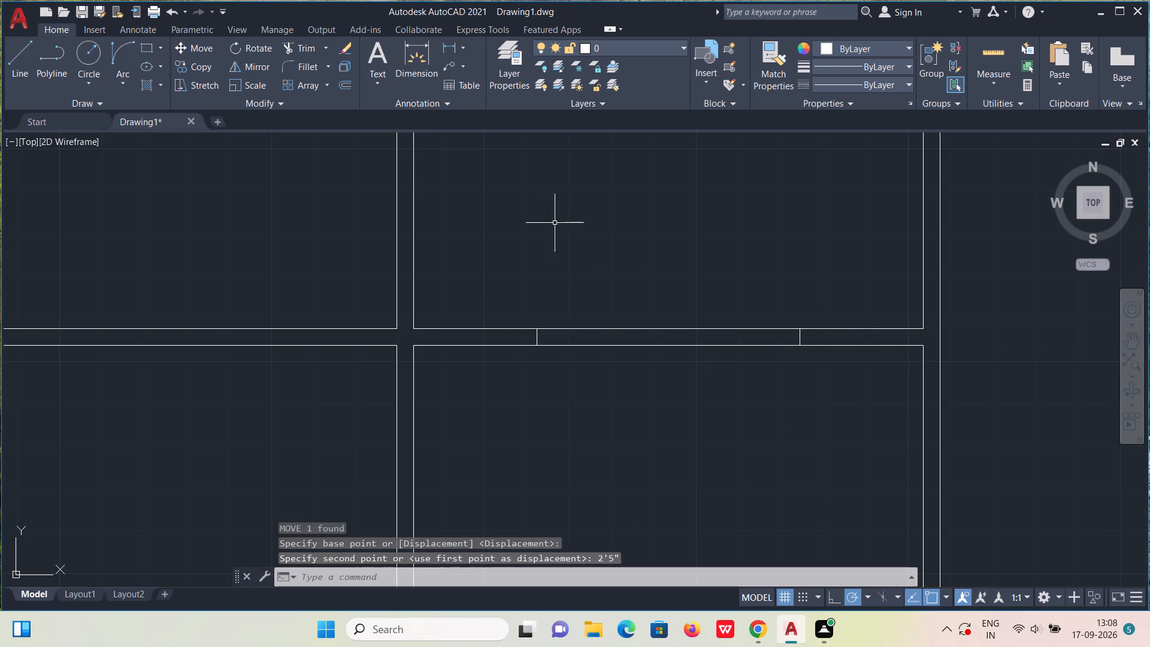
Trim both lines of the middle room's south wall between the two closing lines to form the opening.
{"action": "left_click", "coordinate": [310, 52]}
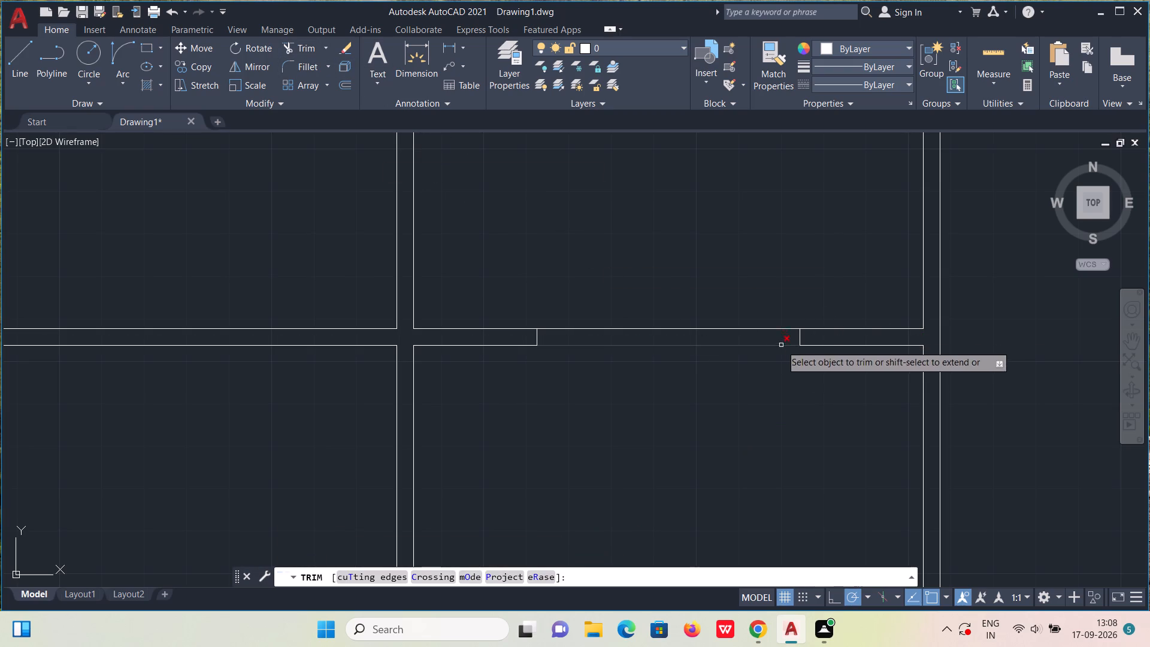
{"action": "left_click_drag", "start_coordinate": [733, 301], "coordinate": [733, 369]}
{"action": "scroll", "coordinate": [733, 369], "scroll_direction": "down", "scroll_amount": 3}
{"action": "middle_click_drag", "start_coordinate": [714, 413], "coordinate": [815, 391]}
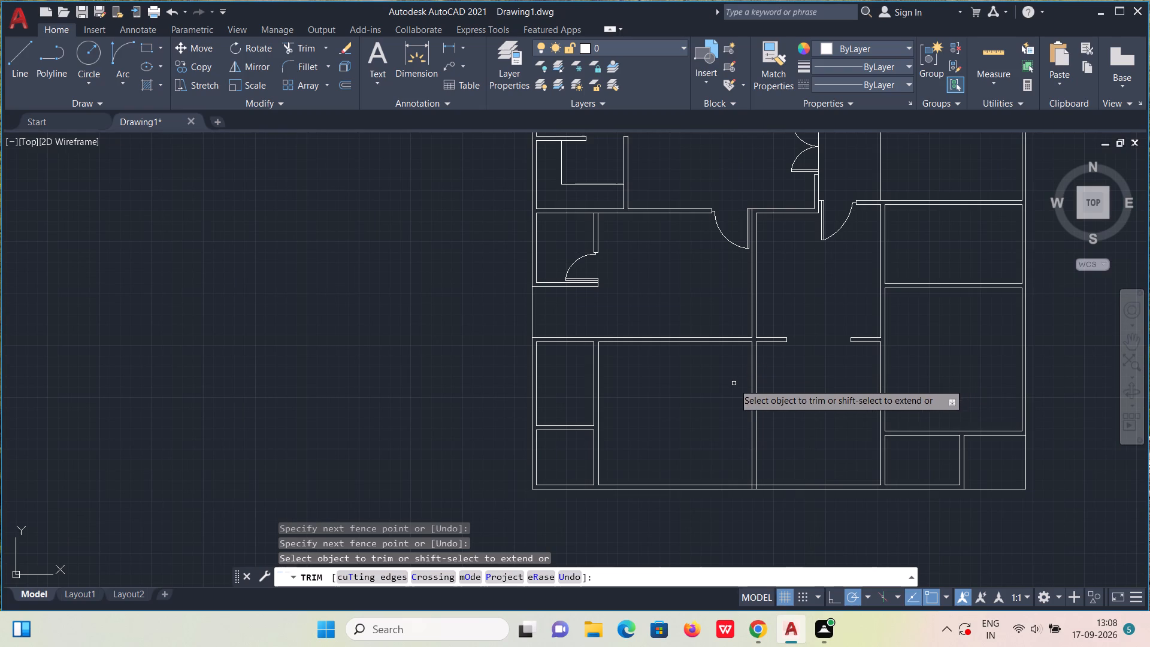
{"action": "scroll", "coordinate": [733, 367], "scroll_direction": "up", "scroll_amount": 2}
{"action": "middle_click_drag", "start_coordinate": [733, 365], "coordinate": [713, 410]}
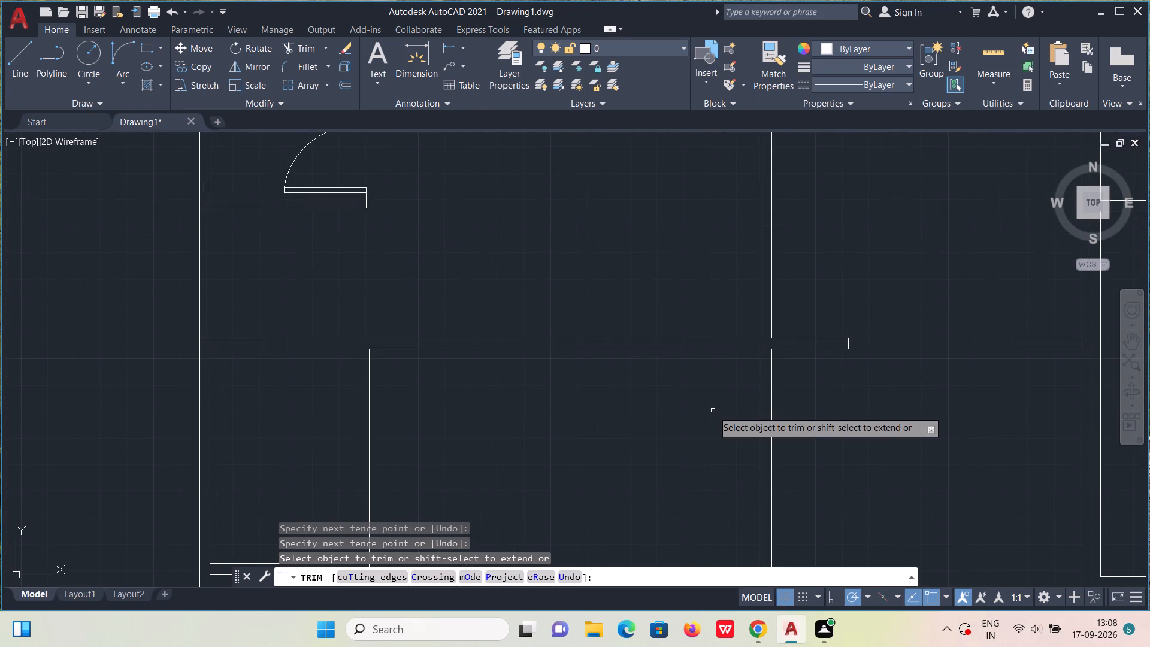
{"action": "key", "text": "Escape"}
Draw a short line across the top of the wall running south from the junction just west of the new opening.
{"action": "key", "text": "l"}
{"action": "key", "text": "Return"}
{"action": "scroll", "coordinate": [771, 359], "scroll_direction": "up", "scroll_amount": 2}
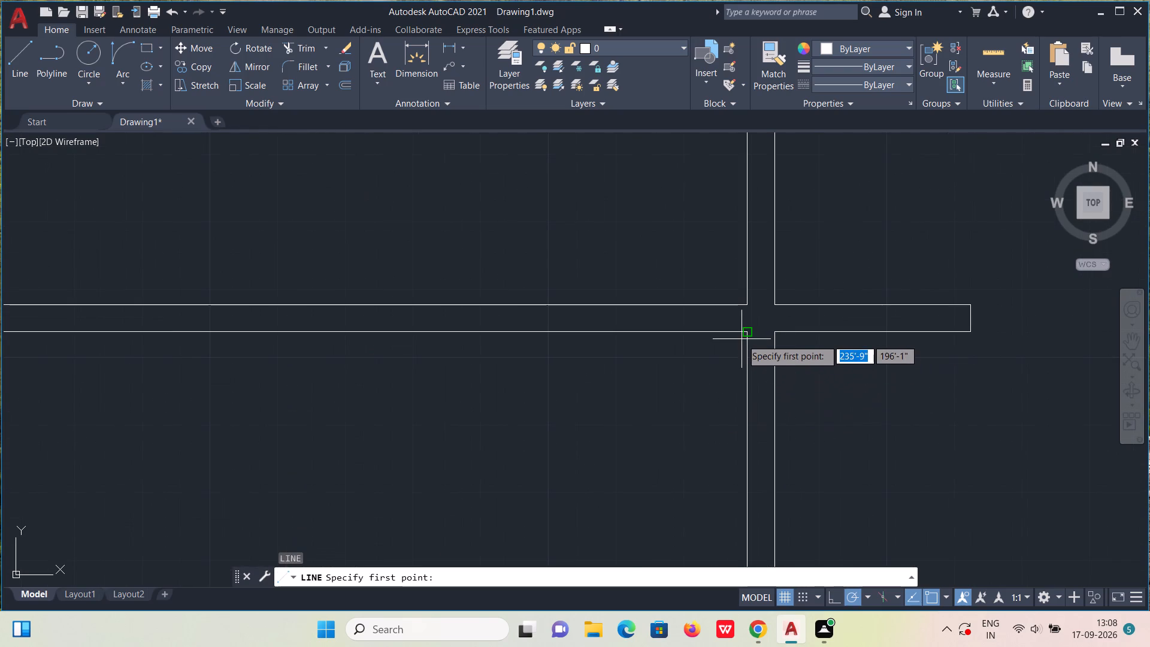
{"action": "left_click", "coordinate": [744, 333]}
{"action": "left_click", "coordinate": [772, 333]}
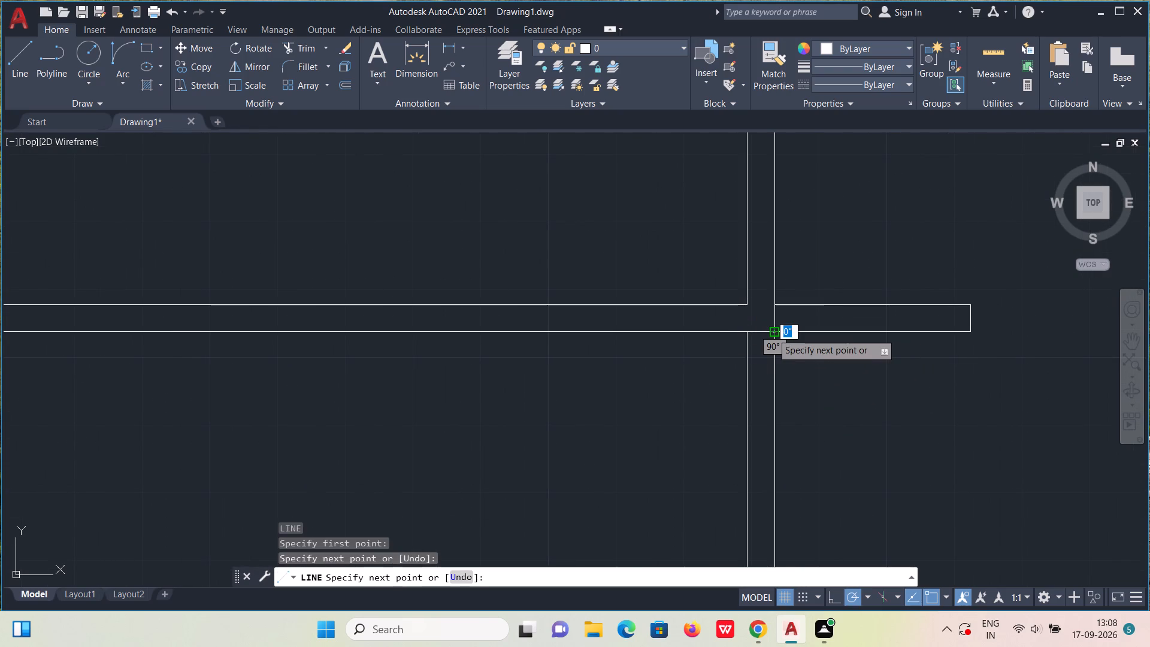
{"action": "key", "text": "Escape"}
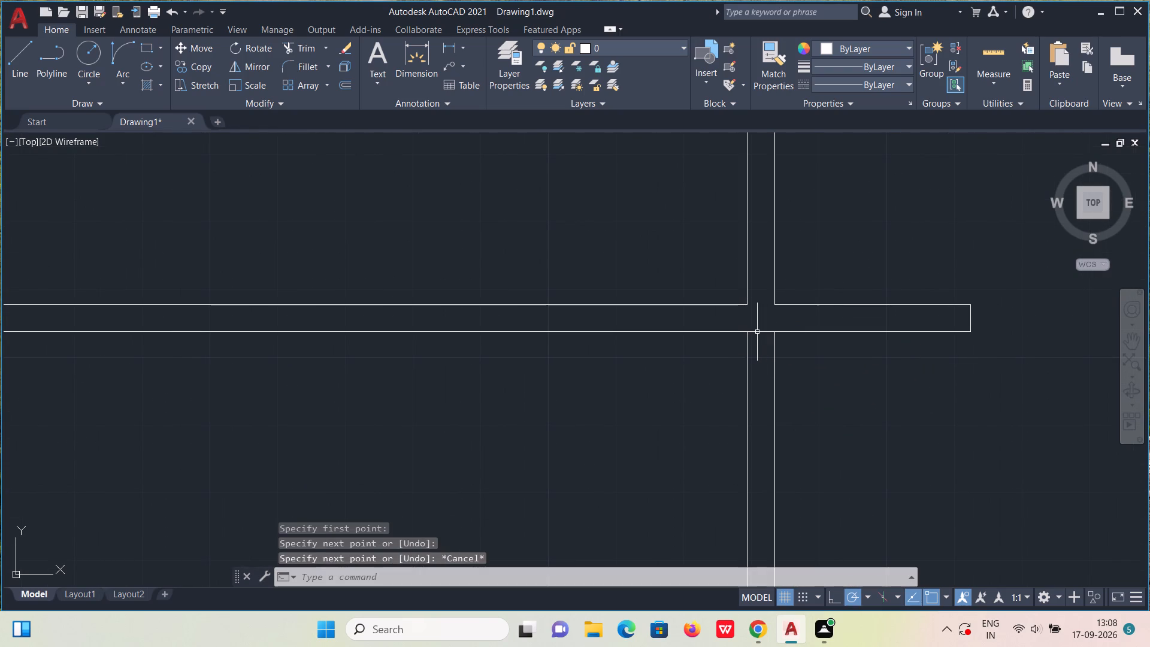
Copy the short line across the wall top 3'3" south from its midpoint to mark the door opening's lower end.
{"action": "left_click", "coordinate": [757, 333]}
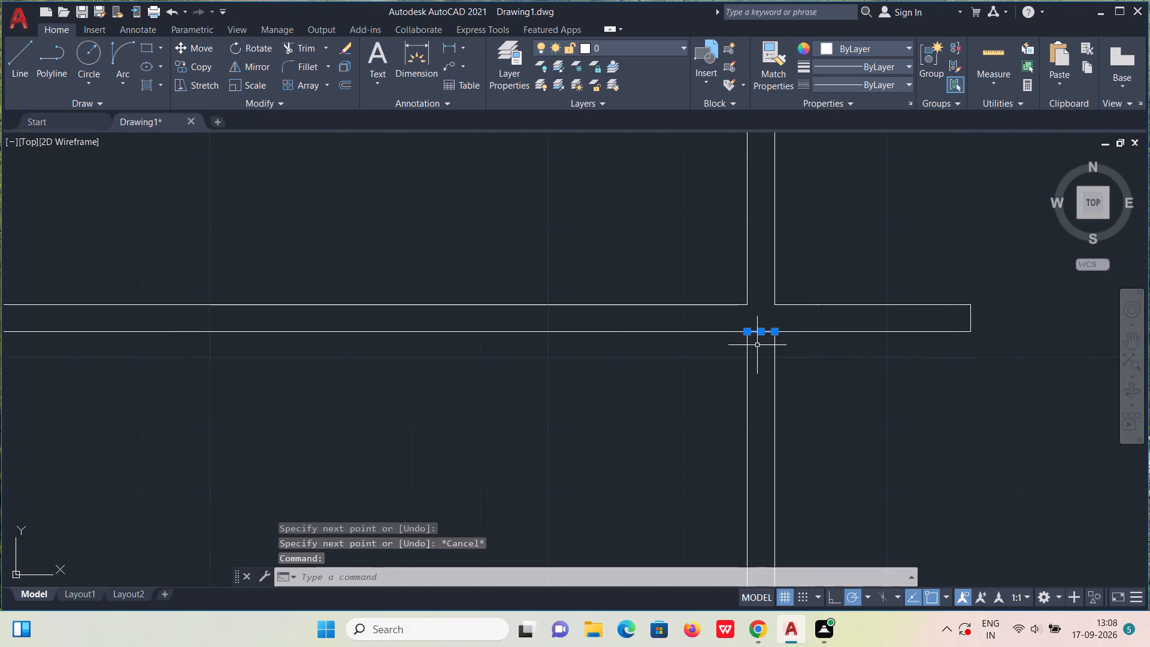
{"action": "type", "text": "co"}
{"action": "key", "text": "Return"}
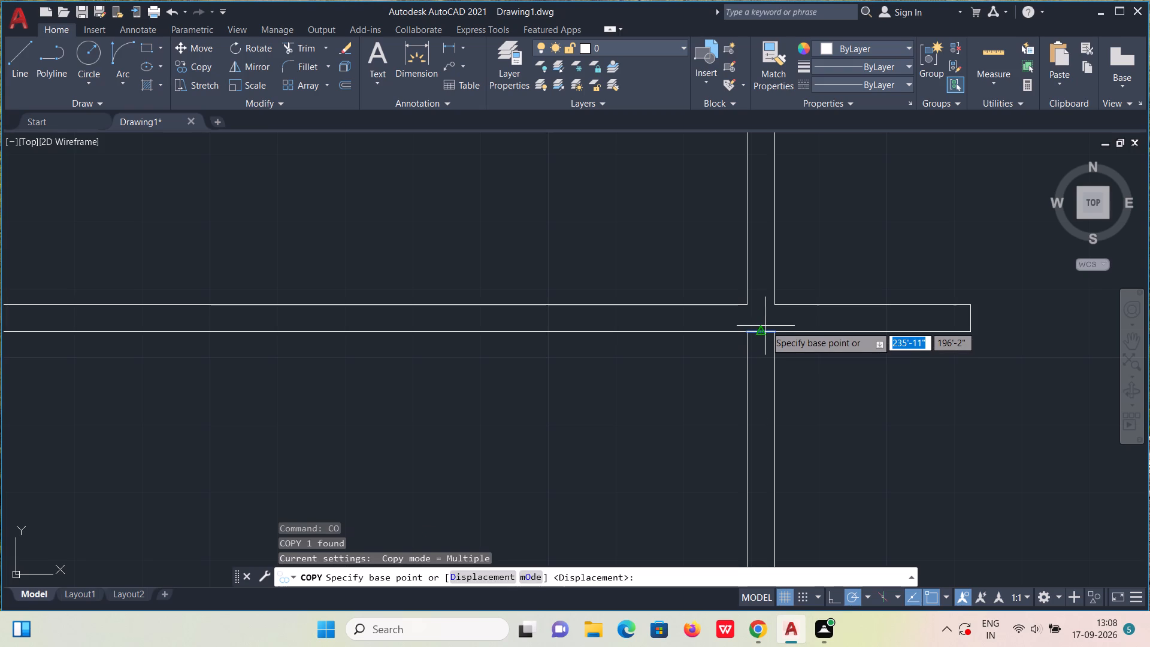
{"action": "left_click", "coordinate": [764, 332]}
{"action": "scroll", "coordinate": [767, 353], "scroll_direction": "down", "scroll_amount": 3}
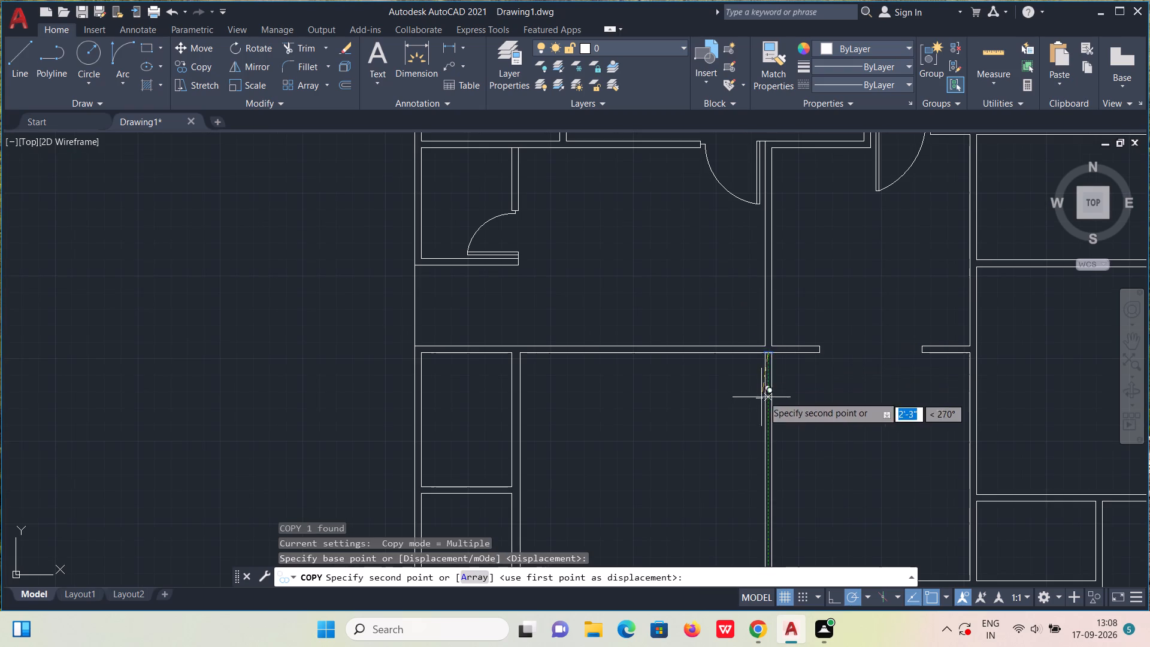
{"action": "scroll", "coordinate": [765, 393], "scroll_direction": "up", "scroll_amount": 3}
{"action": "key", "text": "3"}
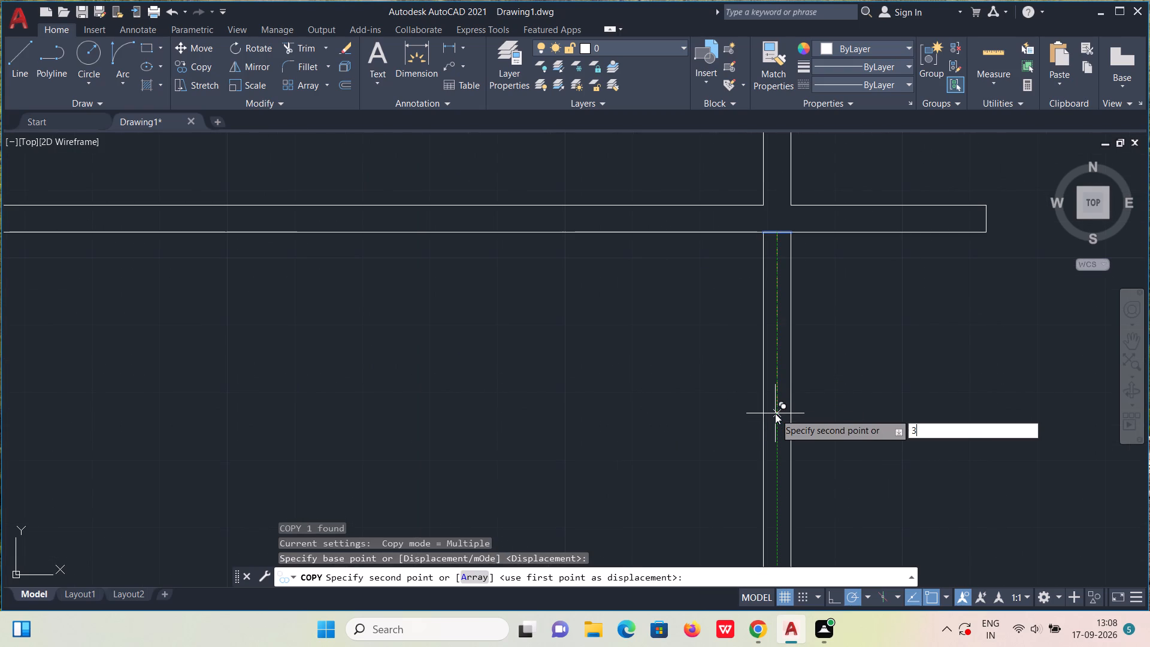
{"action": "key", "text": "apostrophe"}
{"action": "key", "text": "3"}
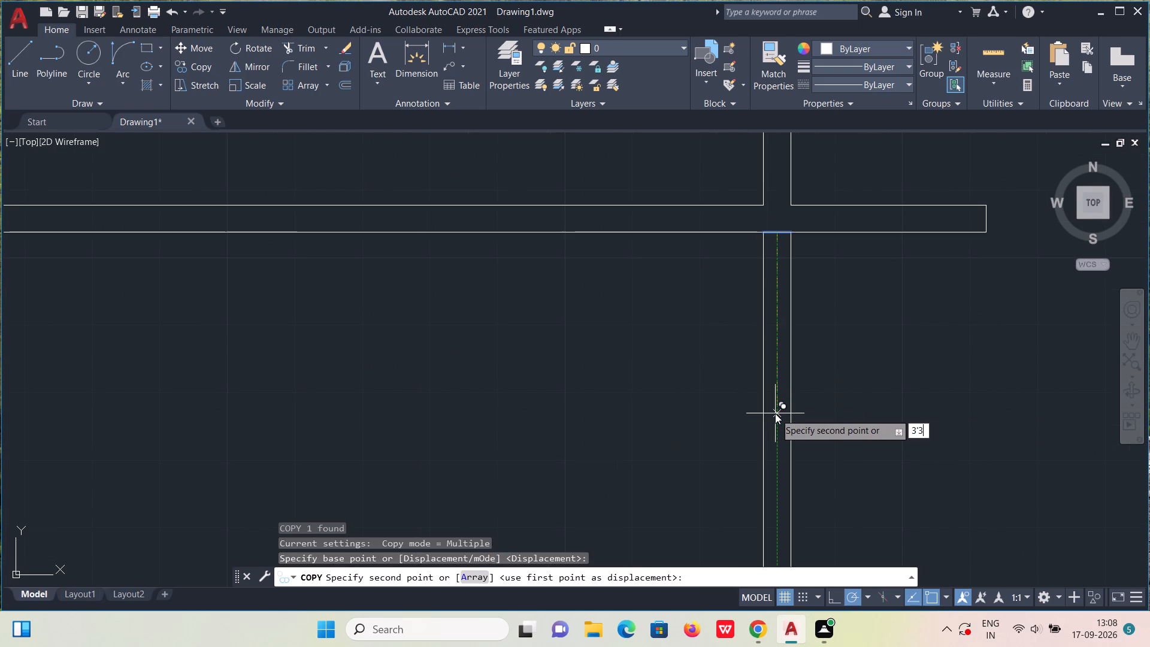
{"action": "key", "text": "shift+quotedbl"}
{"action": "key", "text": "Return"}
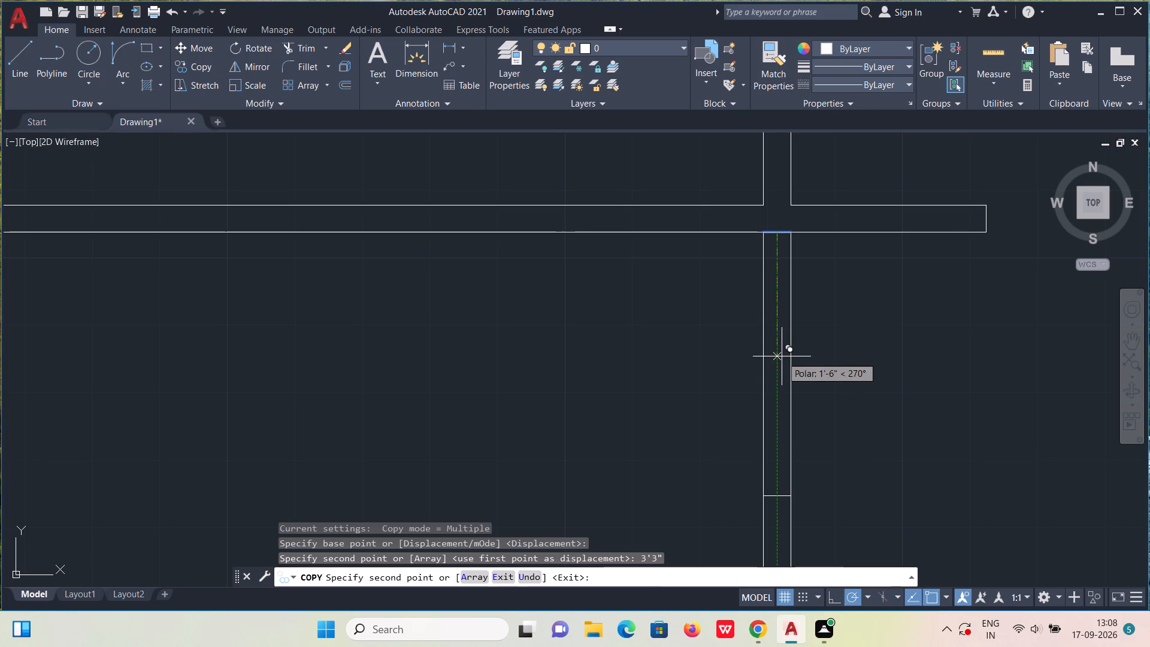
{"action": "key", "text": "grave"}
{"action": "key", "text": "Escape"}
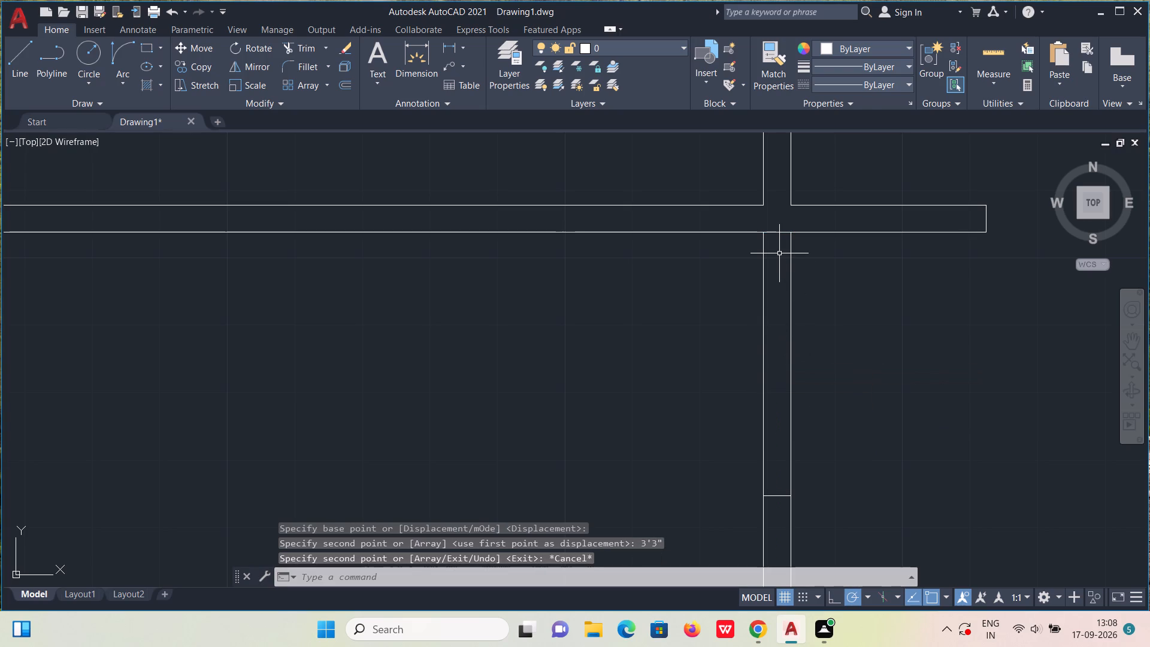
Draw a 3" stub down from the upper line's midpoint and a 2" thick door leaf 3' west, closed at the wall's east face.
{"action": "key", "text": "l"}
{"action": "key", "text": "Return"}
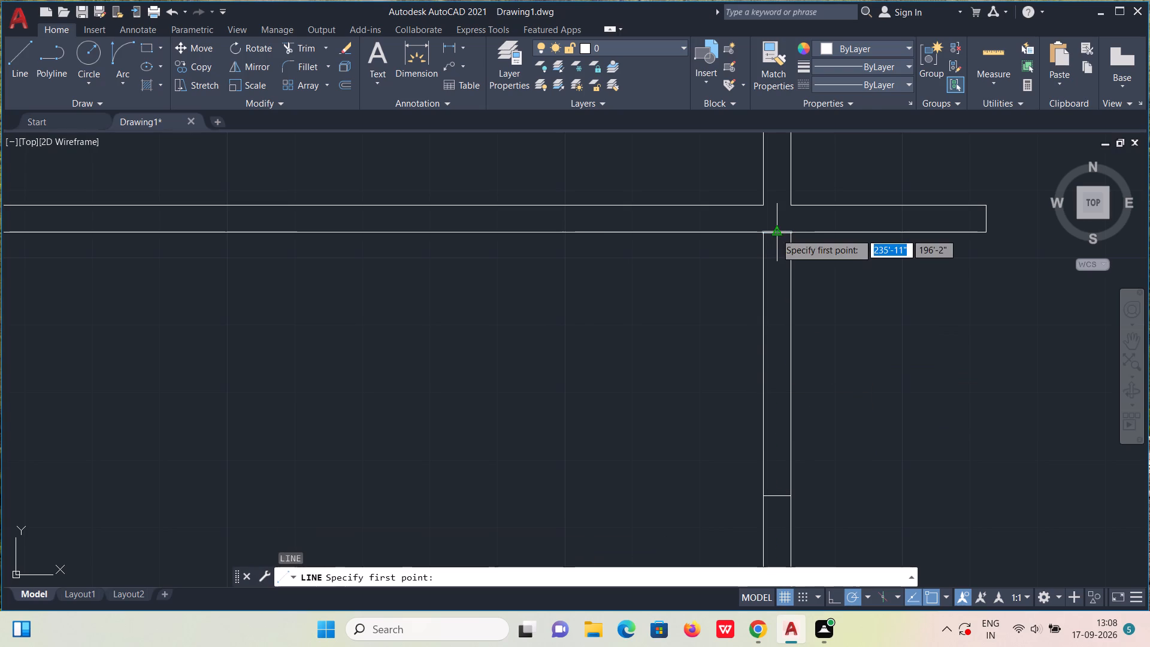
{"action": "left_click", "coordinate": [776, 232]}
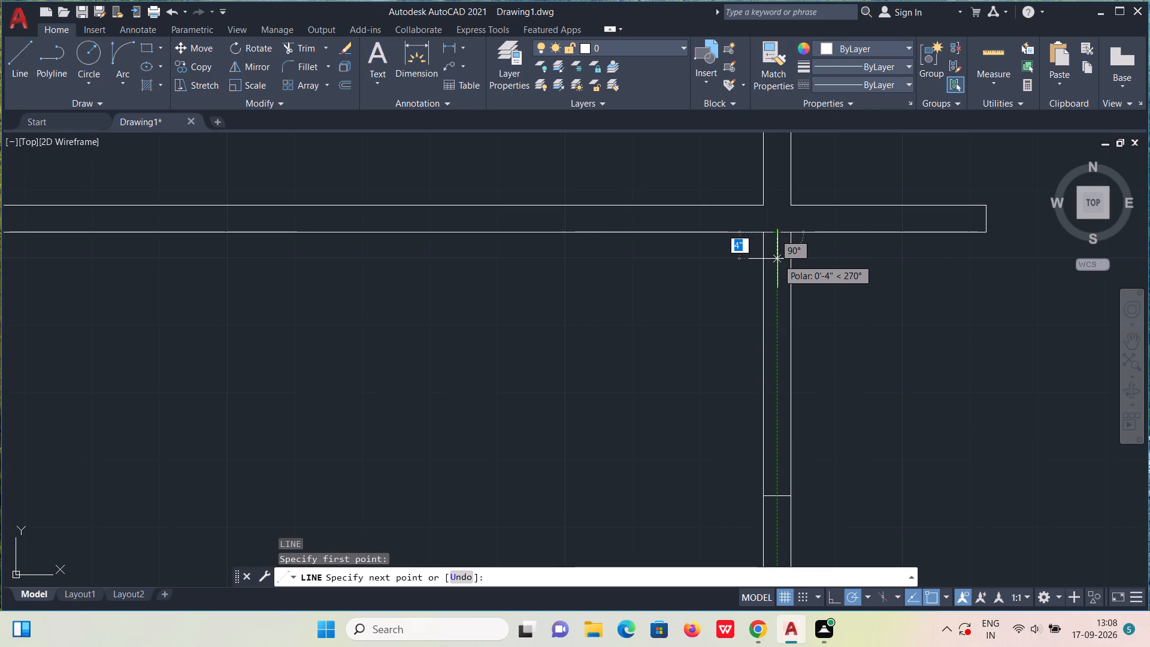
{"action": "type", "text": "3\""}
{"action": "key", "text": "Return"}
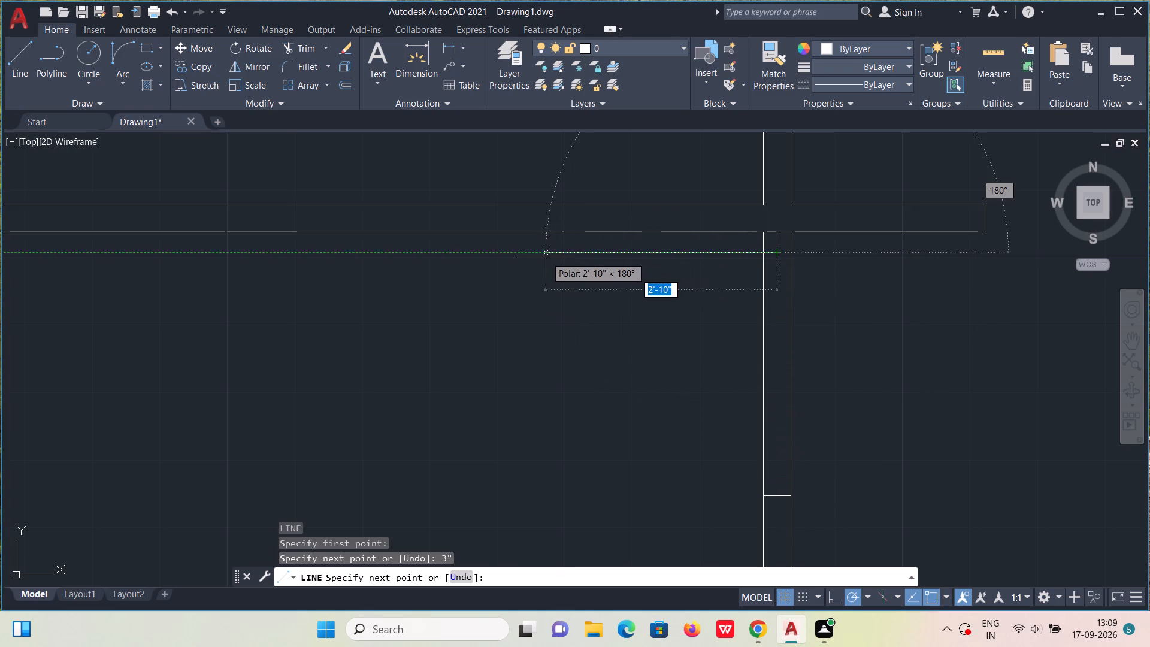
{"action": "key", "text": "3"}
{"action": "key", "text": "apostrophe"}
{"action": "key", "text": "Return"}
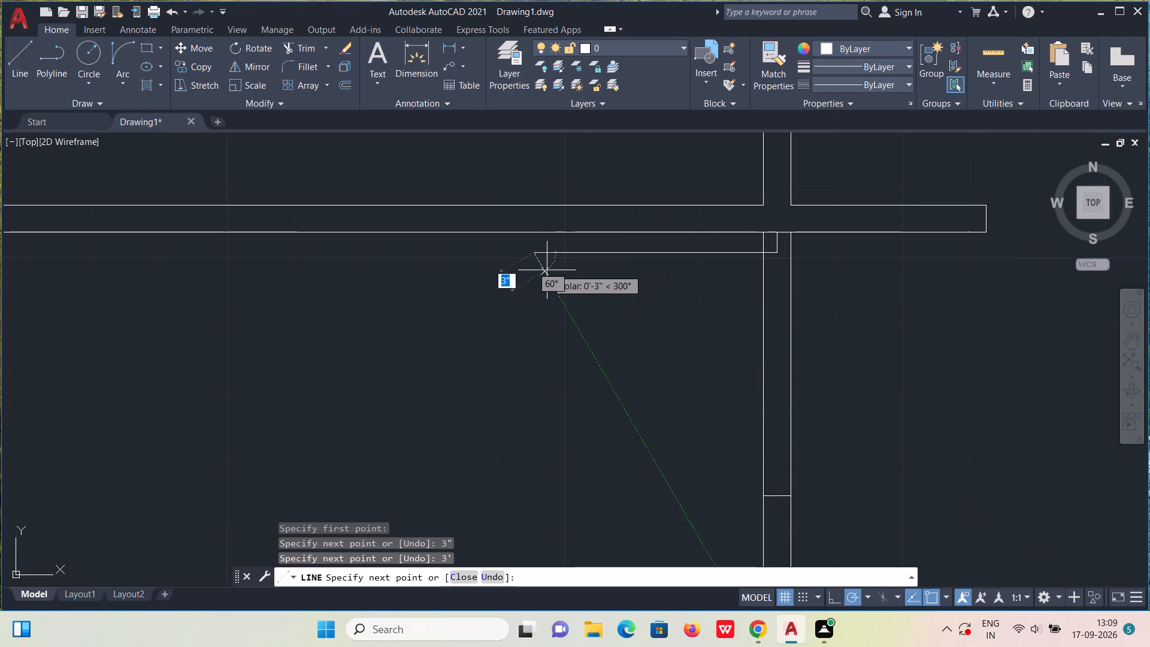
{"action": "type", "text": "2\""}
{"action": "key", "text": "Return"}
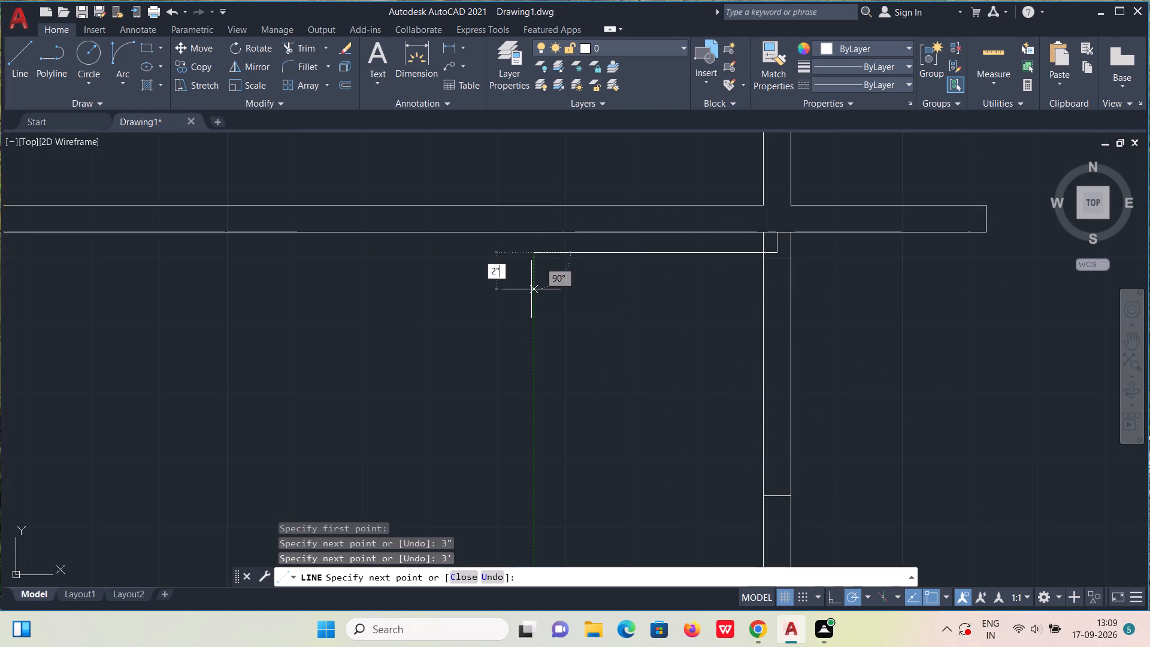
{"action": "left_click", "coordinate": [794, 268]}
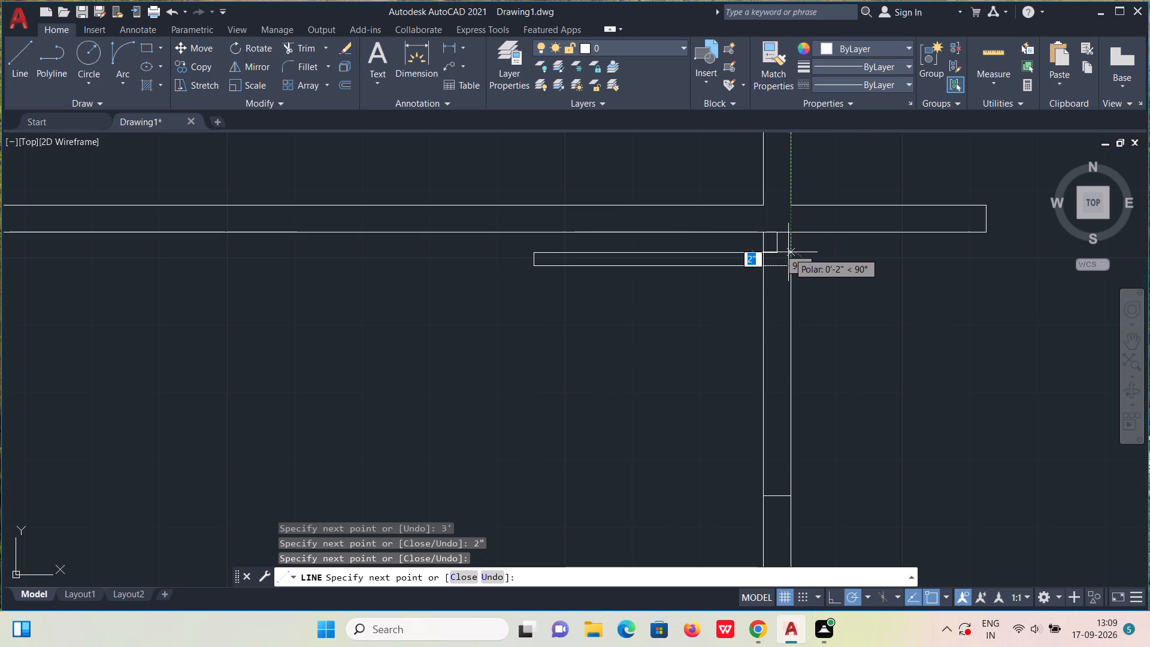
{"action": "type", "text": "2\""}
{"action": "key", "text": "Return"}
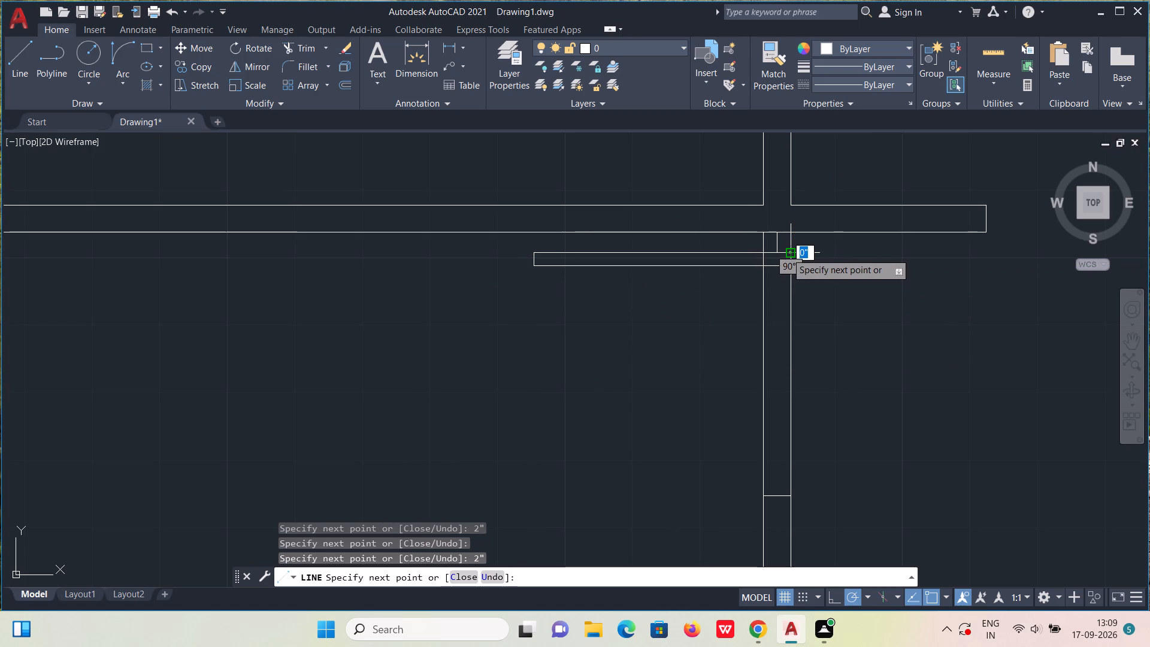
{"action": "left_click", "coordinate": [762, 255]}
{"action": "key", "text": "Escape"}
Draw a 3" stub upward from the midpoint of the door opening's lower closing line.
{"action": "scroll", "coordinate": [765, 256], "scroll_direction": "down", "scroll_amount": 2}
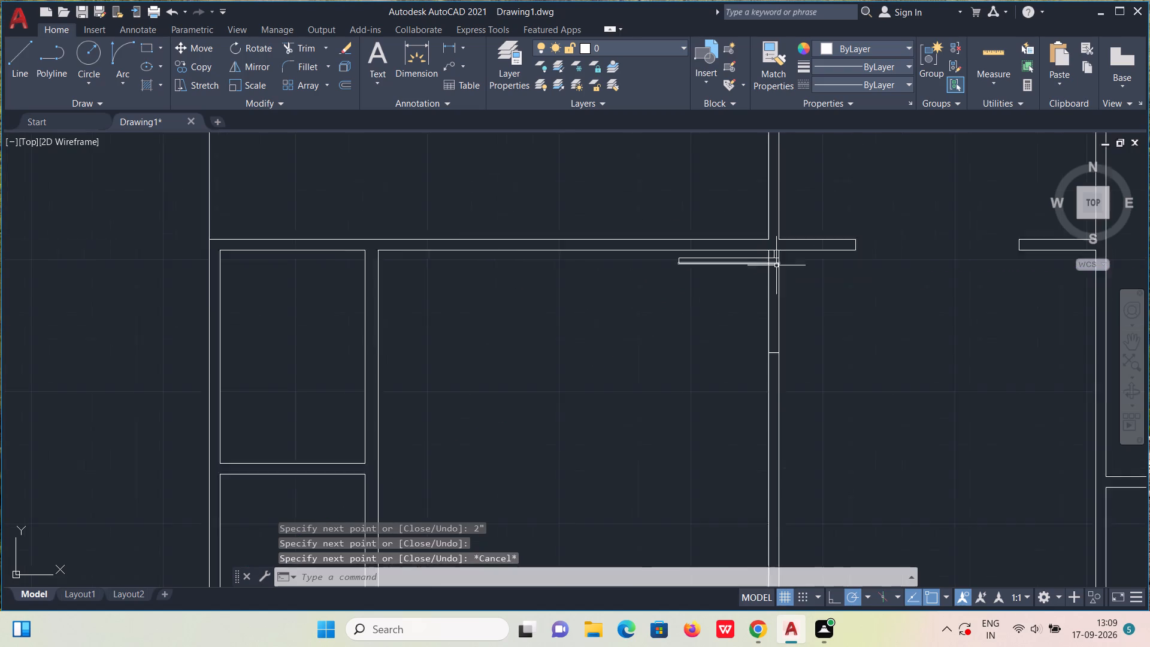
{"action": "scroll", "coordinate": [776, 265], "scroll_direction": "down", "scroll_amount": 1}
{"action": "scroll", "coordinate": [800, 296], "scroll_direction": "up", "scroll_amount": 3}
{"action": "key", "text": "l"}
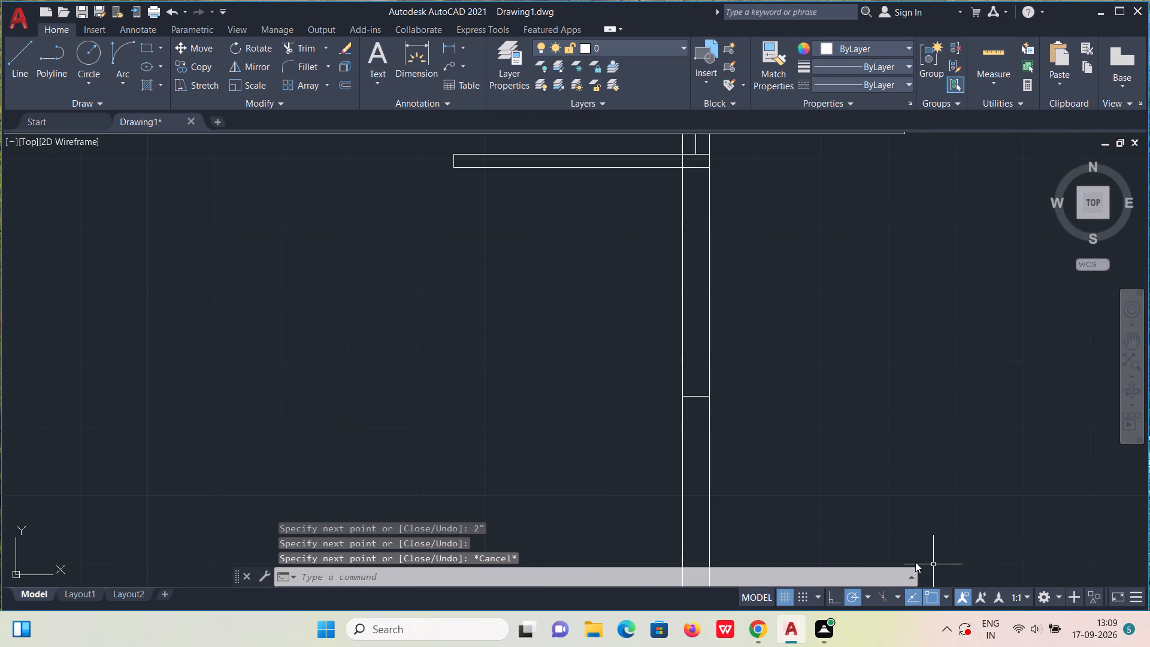
{"action": "key", "text": "Return"}
{"action": "left_click", "coordinate": [692, 397]}
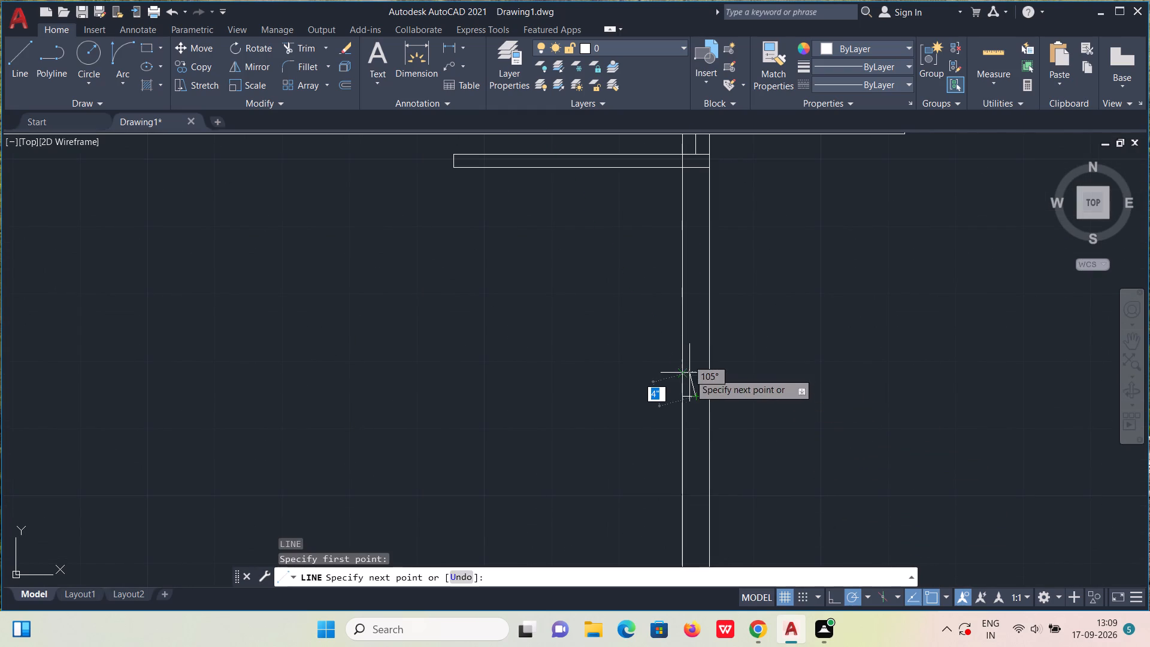
{"action": "type", "text": "3\""}
{"action": "key", "text": "Return"}
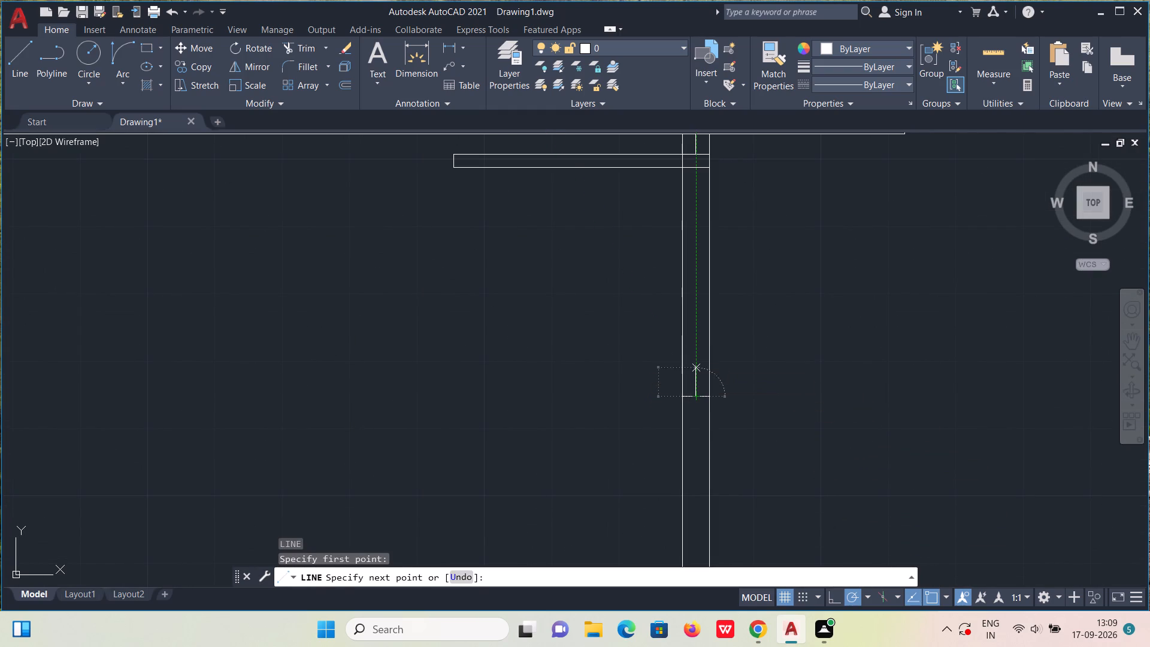
{"action": "key", "text": "Escape"}
Trim both wall lines across the door opening, plus the upper stub and the west wall line pieces above and inside the leaf.
{"action": "scroll", "coordinate": [718, 409], "scroll_direction": "down", "scroll_amount": 2}
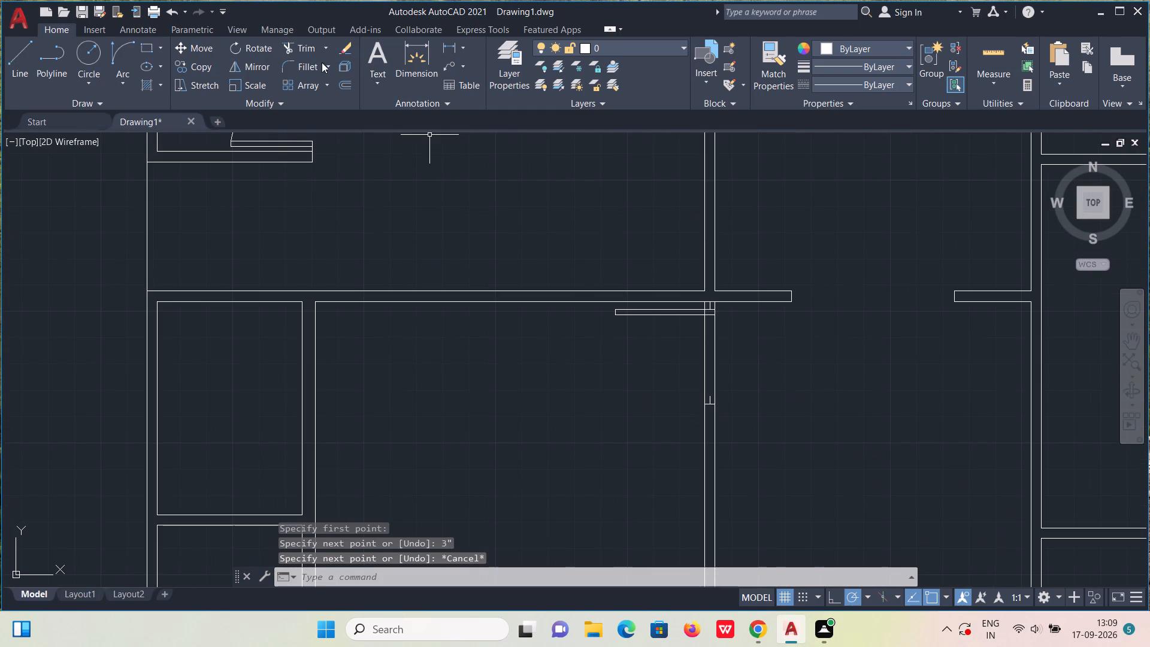
{"action": "left_click", "coordinate": [305, 52]}
{"action": "scroll", "coordinate": [724, 387], "scroll_direction": "up", "scroll_amount": 1}
{"action": "left_click_drag", "start_coordinate": [689, 346], "coordinate": [725, 334]}
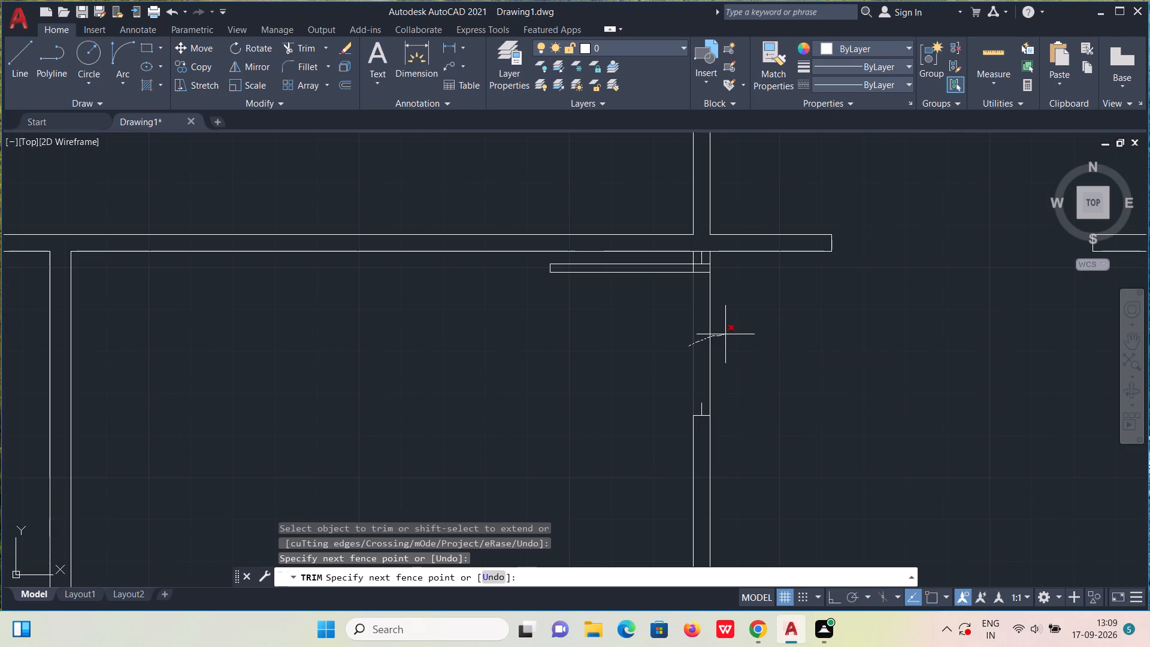
{"action": "left_click_drag", "start_coordinate": [725, 334], "coordinate": [730, 334]}
{"action": "scroll", "coordinate": [730, 334], "scroll_direction": "down", "scroll_amount": 3}
{"action": "scroll", "coordinate": [731, 317], "scroll_direction": "up", "scroll_amount": 8}
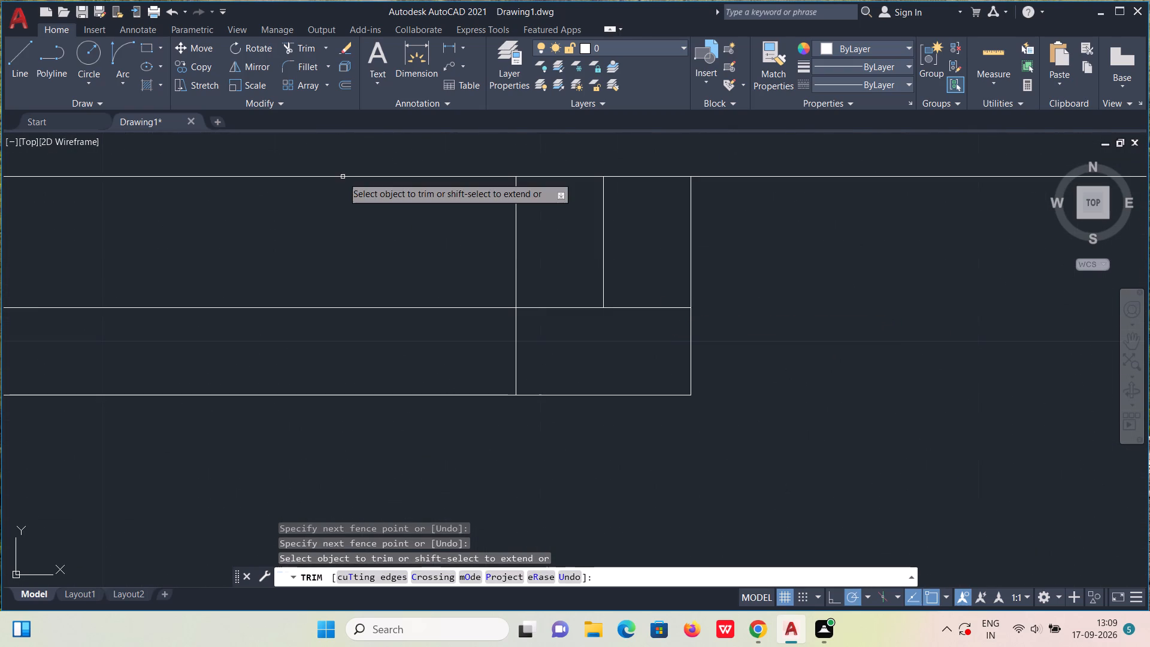
{"action": "left_click_drag", "start_coordinate": [486, 247], "coordinate": [624, 256]}
{"action": "left_click_drag", "start_coordinate": [488, 348], "coordinate": [582, 359]}
{"action": "scroll", "coordinate": [582, 359], "scroll_direction": "down", "scroll_amount": 2}
{"action": "key", "text": "Escape"}
{"action": "scroll", "coordinate": [599, 364], "scroll_direction": "down", "scroll_amount": 3}
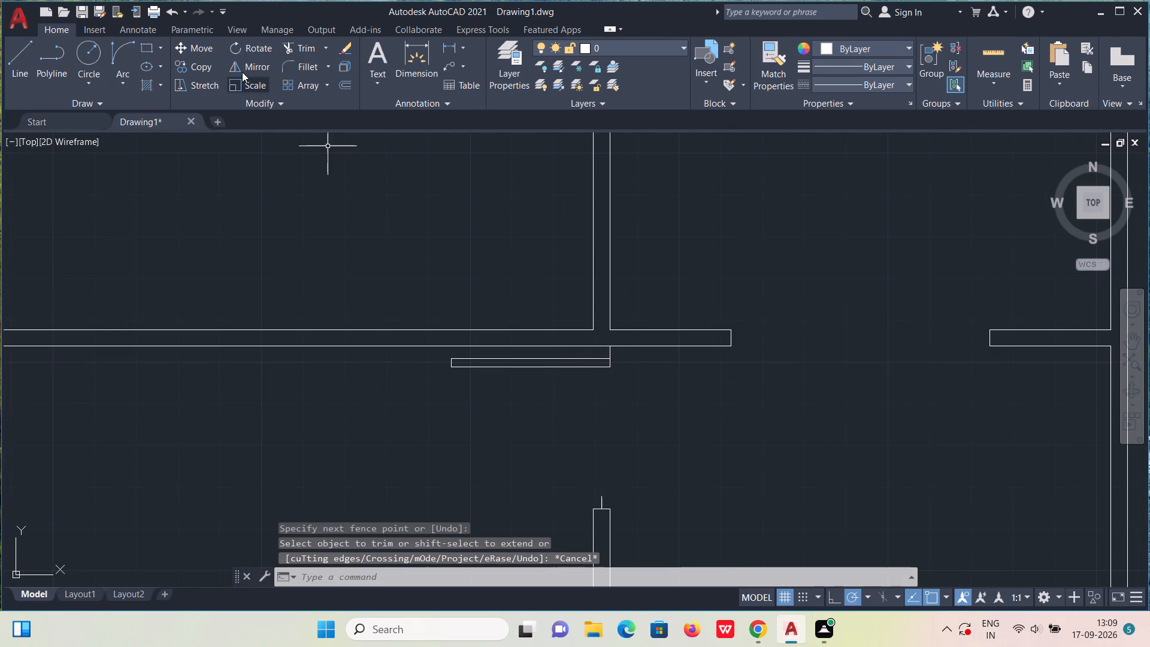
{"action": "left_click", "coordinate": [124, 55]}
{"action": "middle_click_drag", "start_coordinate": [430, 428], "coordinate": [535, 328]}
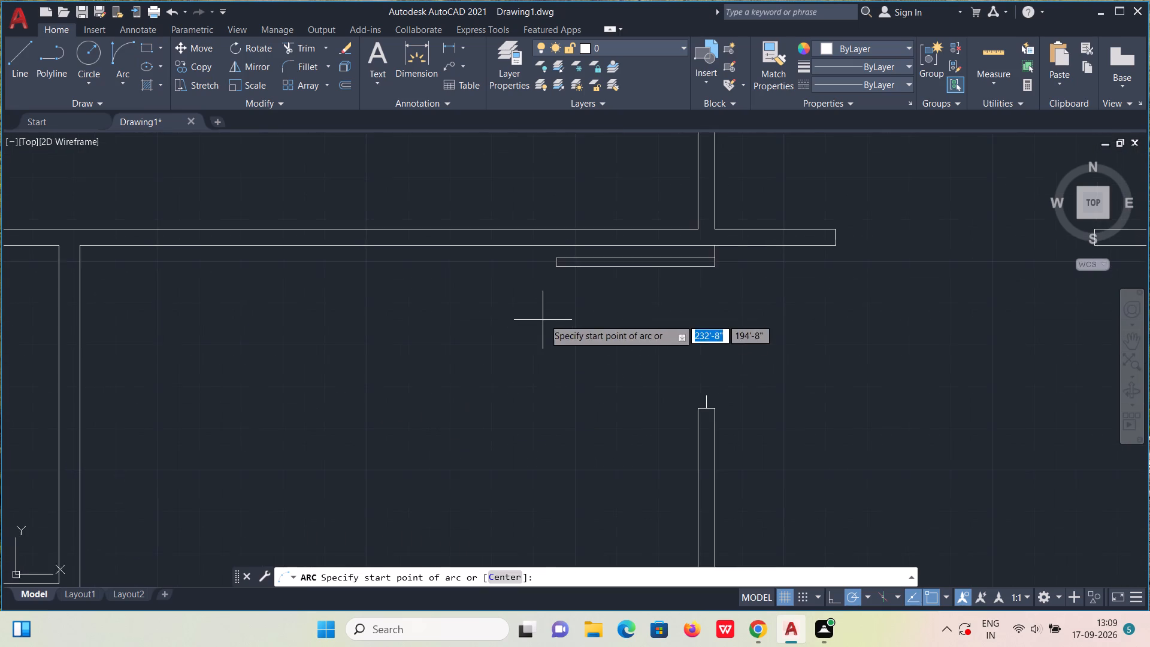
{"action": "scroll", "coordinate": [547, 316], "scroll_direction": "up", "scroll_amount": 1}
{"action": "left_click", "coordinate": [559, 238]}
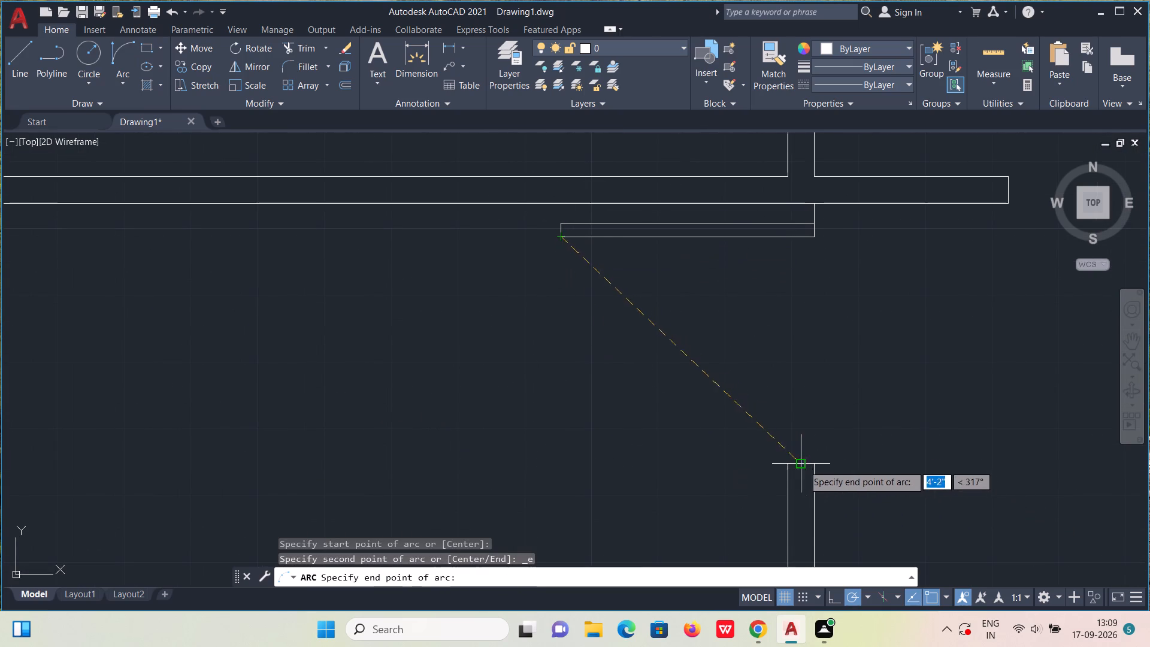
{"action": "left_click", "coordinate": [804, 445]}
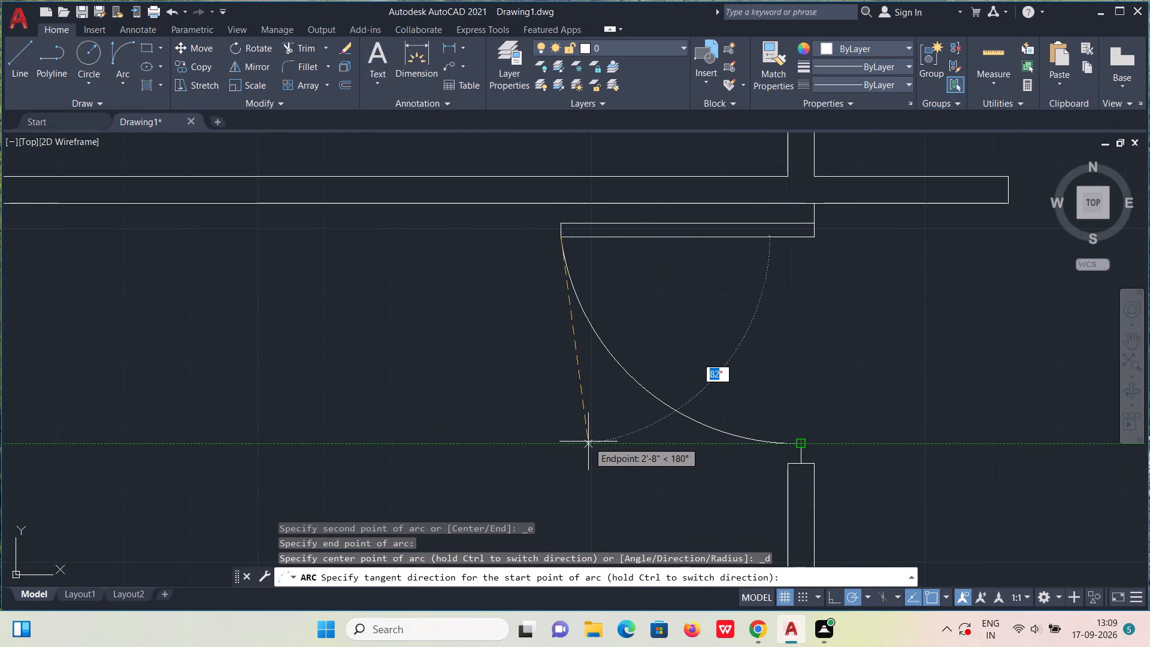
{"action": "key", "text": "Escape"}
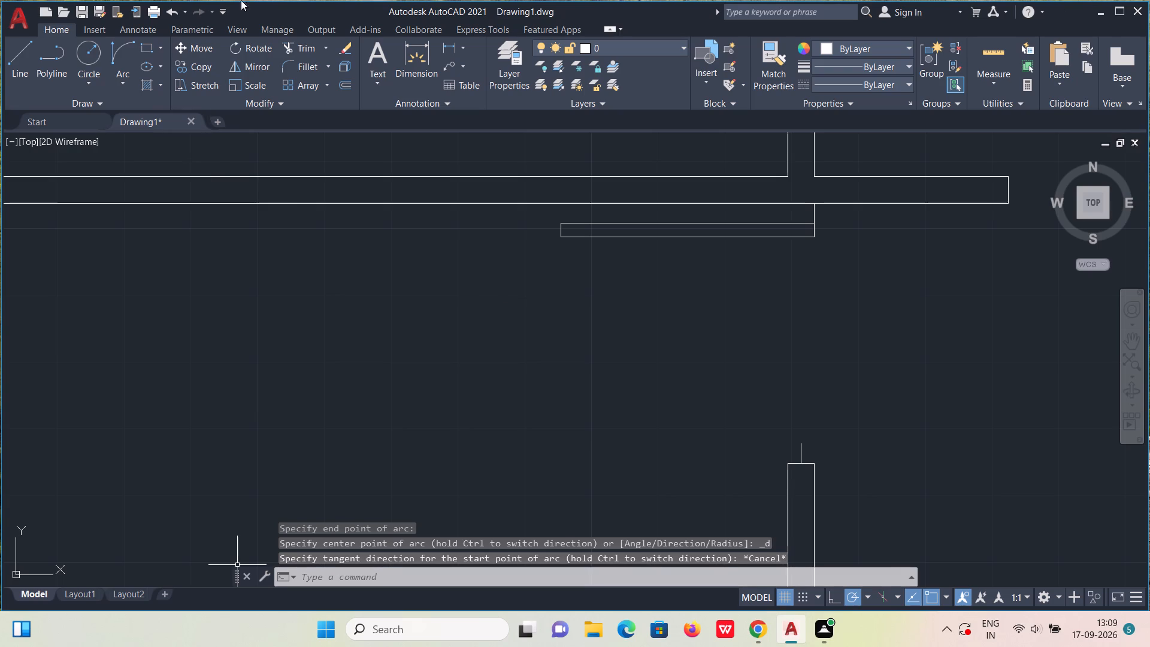
Draw the door swing arc from the lower stub's upper end to the leaf's free lower corner, starting tangent due west.
{"action": "left_click", "coordinate": [126, 46]}
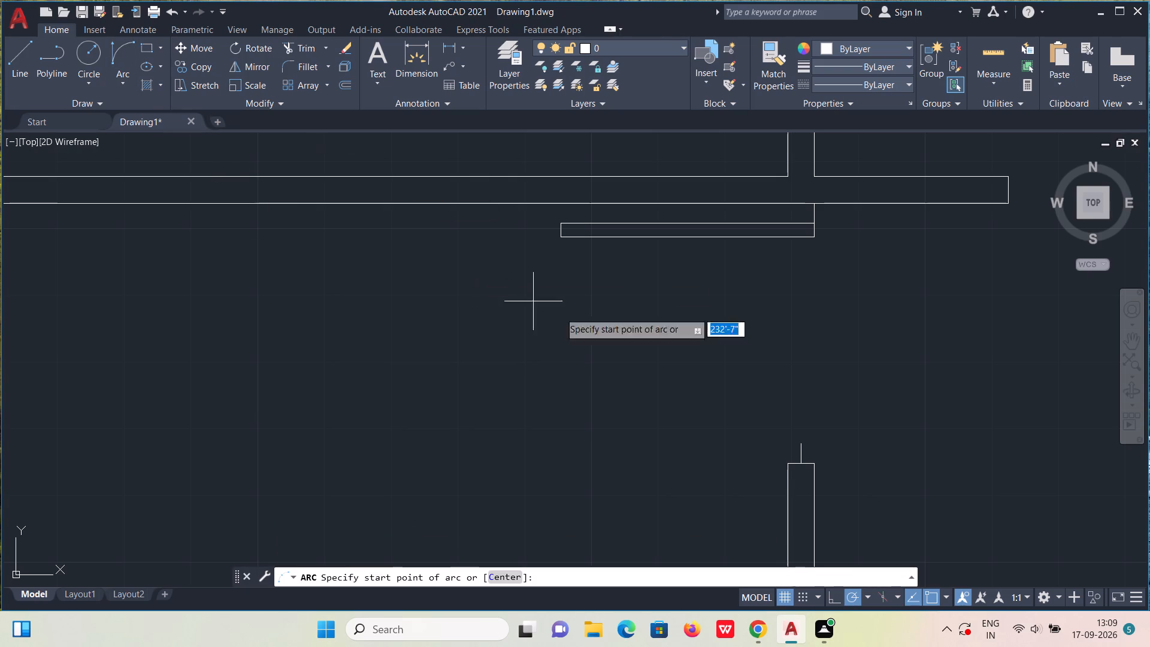
{"action": "left_click", "coordinate": [800, 442]}
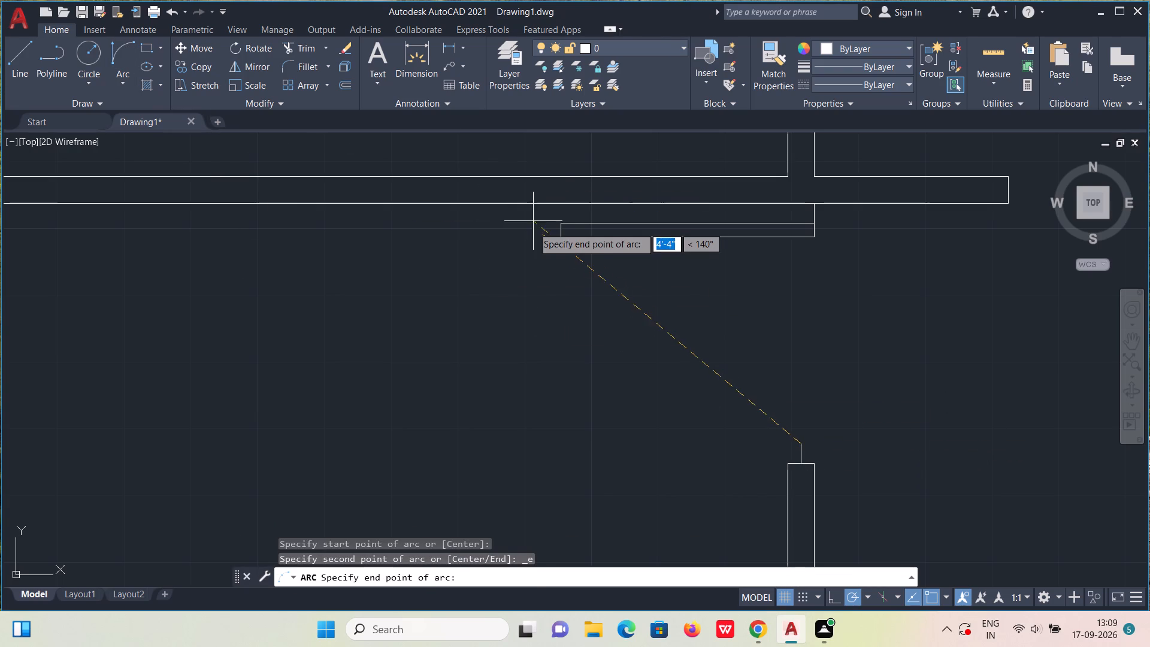
{"action": "left_click", "coordinate": [558, 236]}
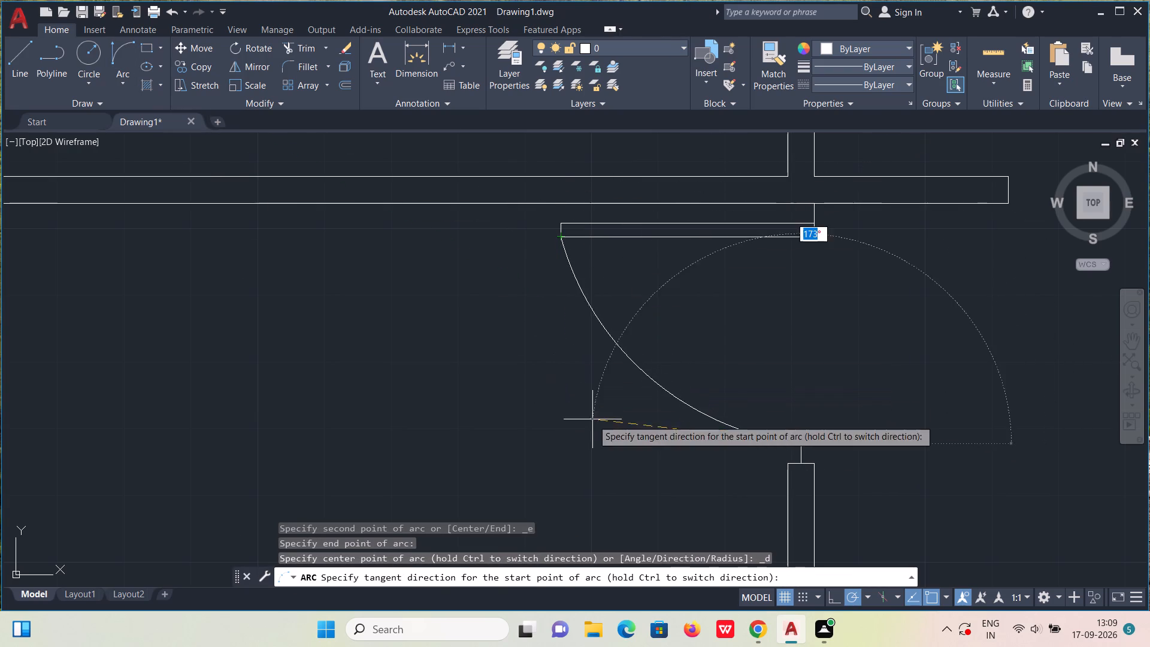
{"action": "left_click", "coordinate": [558, 447]}
{"action": "scroll", "coordinate": [562, 438], "scroll_direction": "down", "scroll_amount": 2}
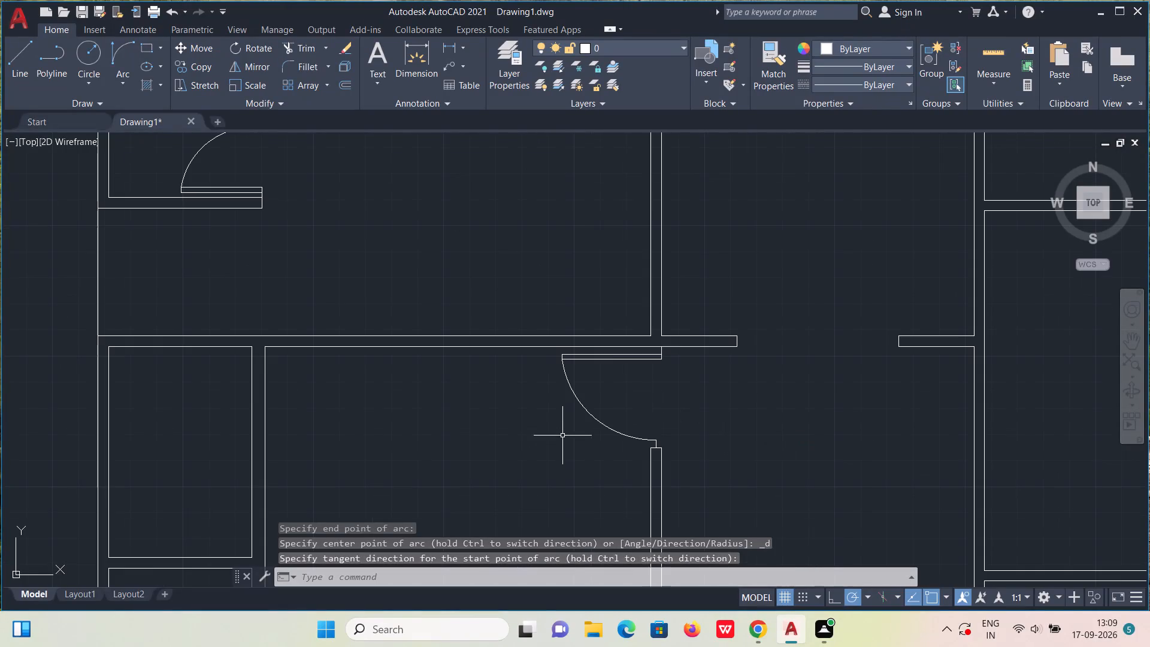
{"action": "key", "text": "Escape"}
Draw a short line across the eastern rooms' west wall, level with the south face of the wall dividing the two larger rooms.
{"action": "scroll", "coordinate": [511, 249], "scroll_direction": "down", "scroll_amount": 1}
{"action": "scroll", "coordinate": [484, 412], "scroll_direction": "down", "scroll_amount": 1}
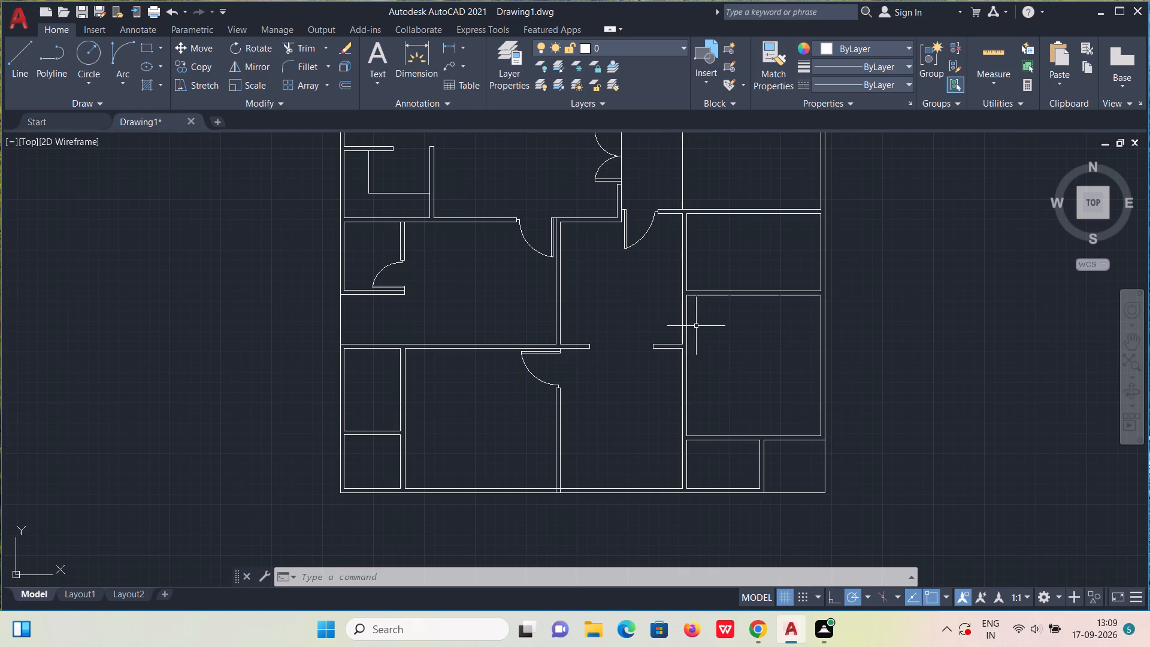
{"action": "scroll", "coordinate": [677, 301], "scroll_direction": "up", "scroll_amount": 1}
{"action": "middle_click_drag", "start_coordinate": [725, 259], "coordinate": [519, 374]}
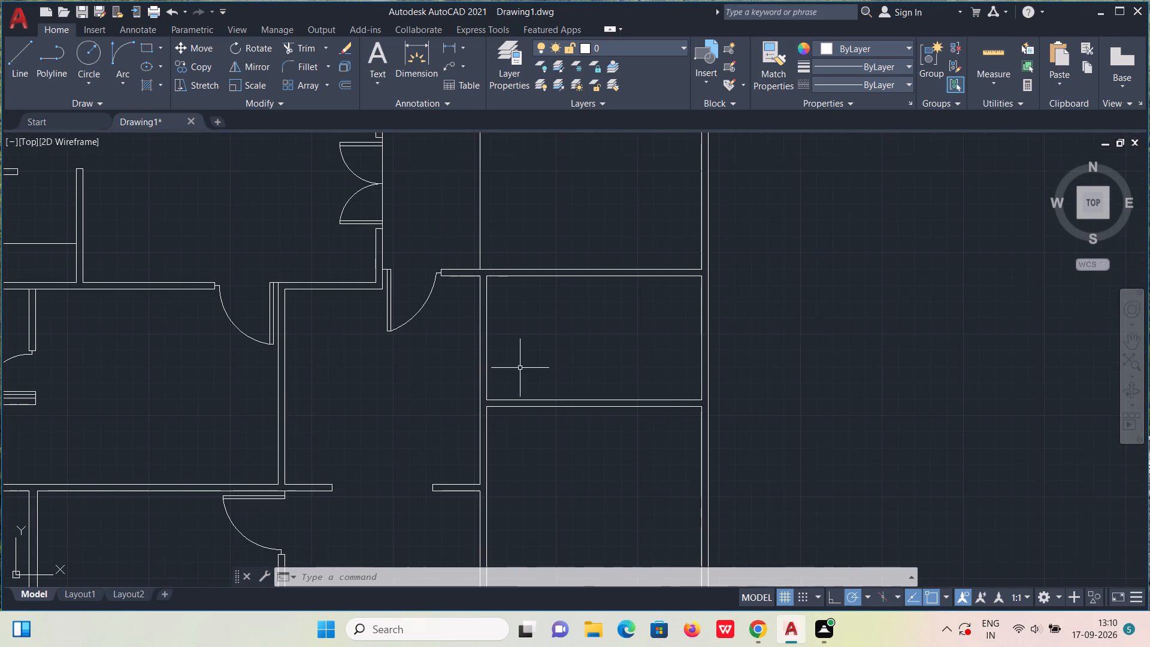
{"action": "middle_click_drag", "start_coordinate": [546, 346], "coordinate": [590, 323]}
{"action": "scroll", "coordinate": [567, 347], "scroll_direction": "up", "scroll_amount": 1}
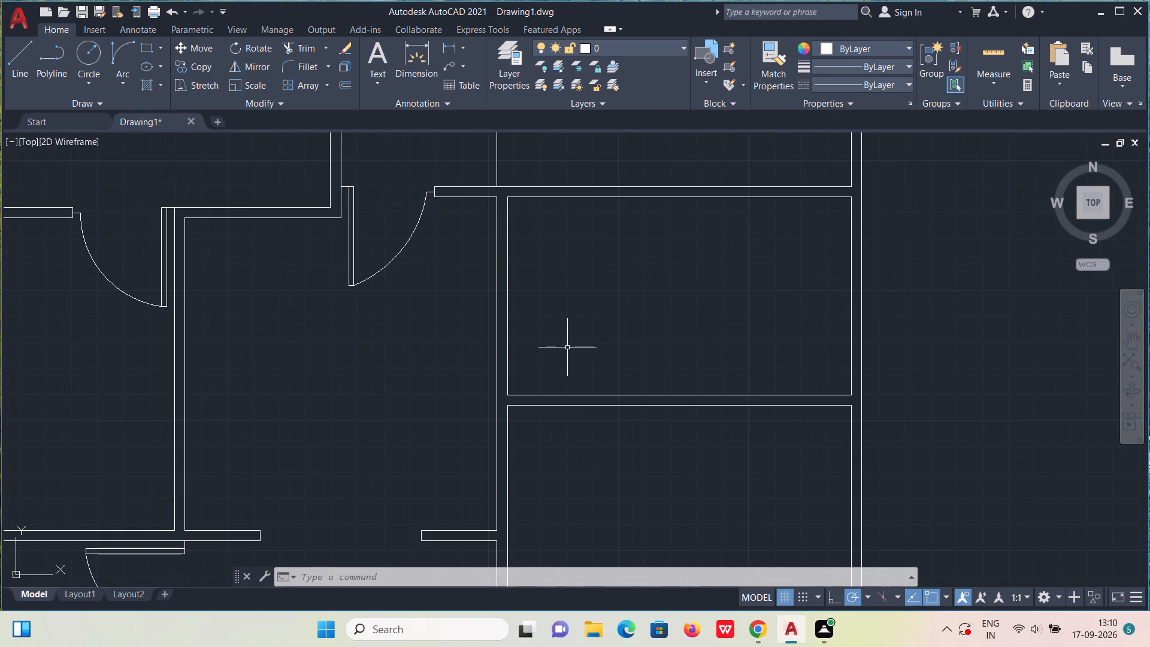
{"action": "scroll", "coordinate": [553, 331], "scroll_direction": "up", "scroll_amount": 1}
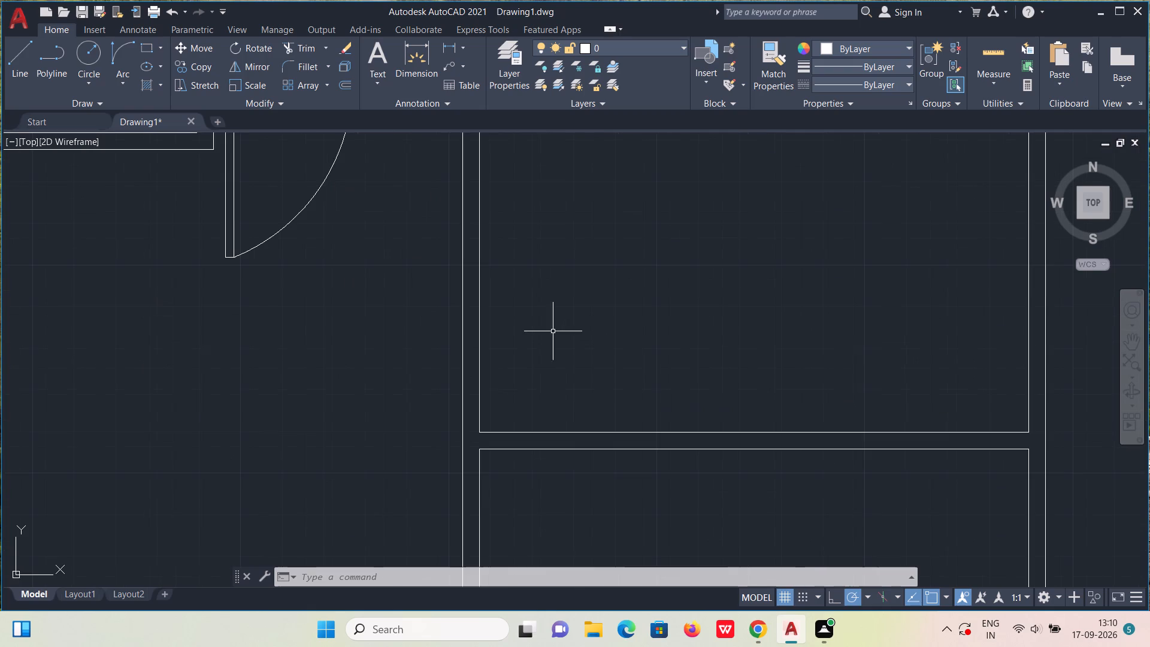
{"action": "scroll", "coordinate": [551, 321], "scroll_direction": "down", "scroll_amount": 2}
{"action": "scroll", "coordinate": [552, 328], "scroll_direction": "up", "scroll_amount": 1}
{"action": "key", "text": "l"}
{"action": "key", "text": "Return"}
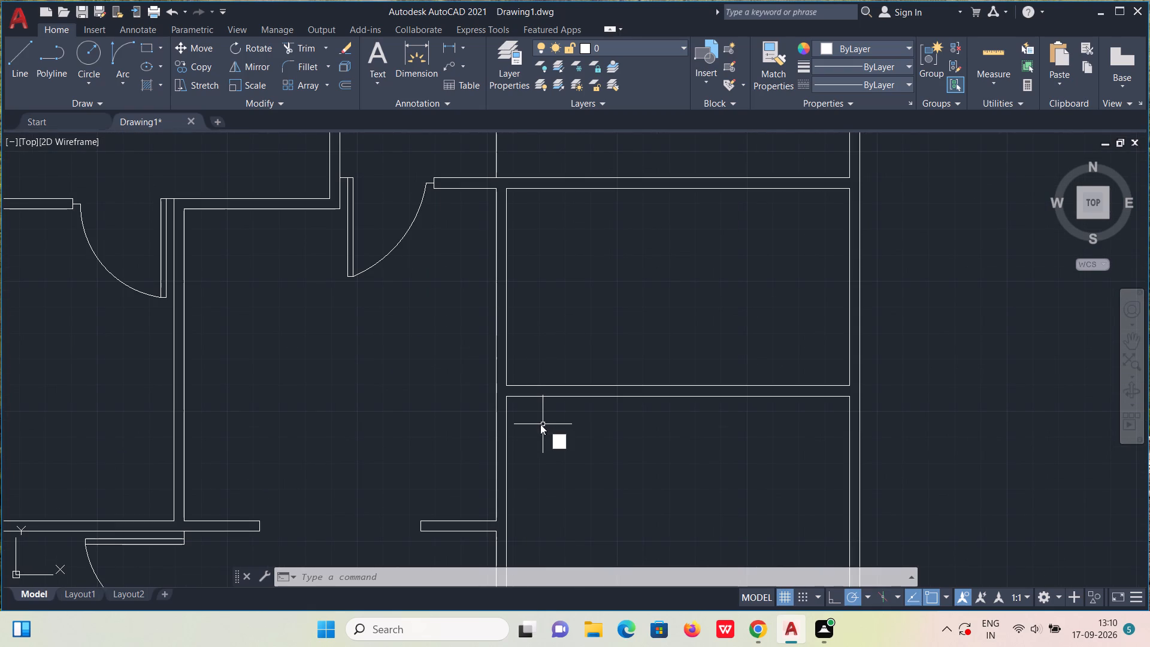
{"action": "left_click", "coordinate": [506, 397]}
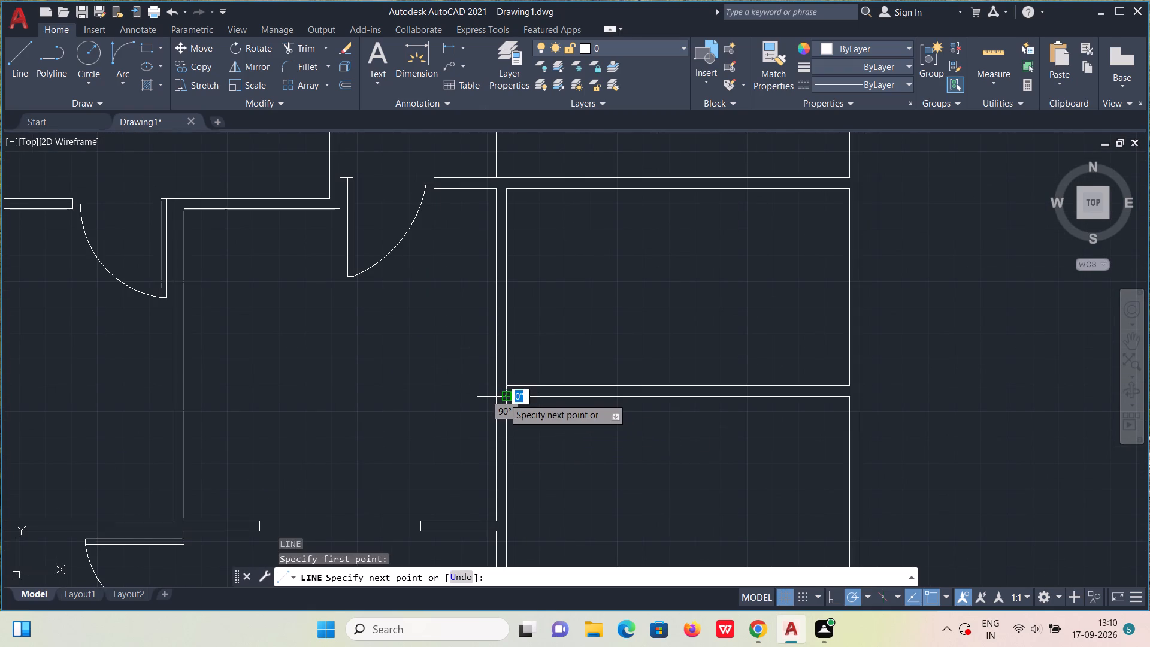
{"action": "left_click", "coordinate": [496, 397]}
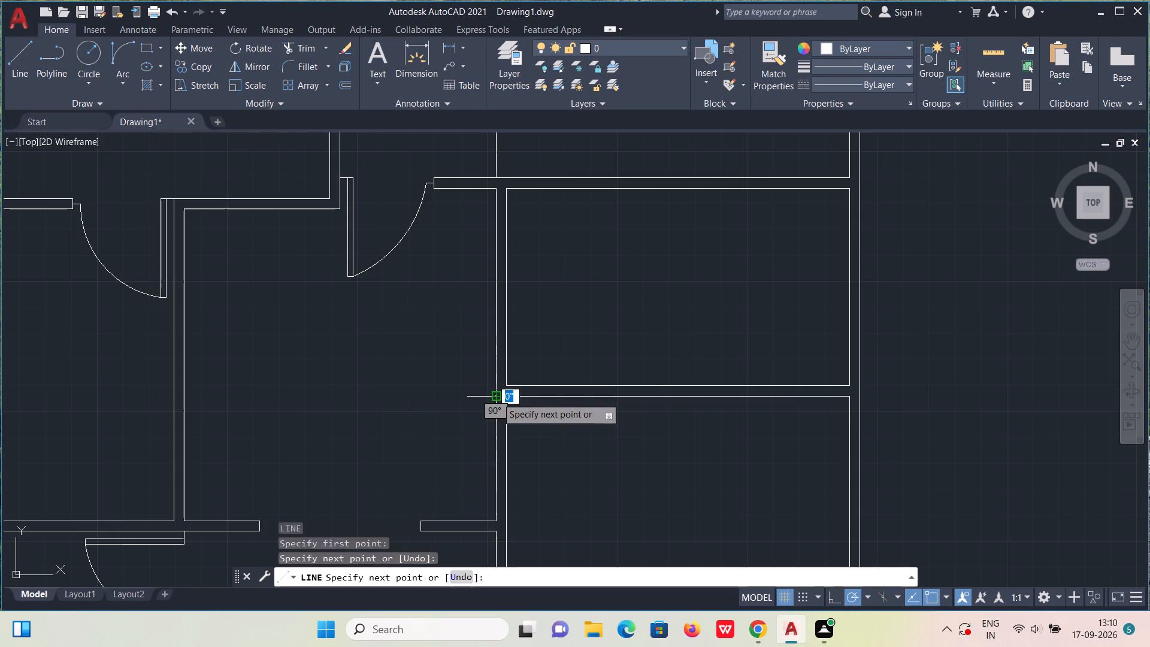
{"action": "key", "text": "Escape"}
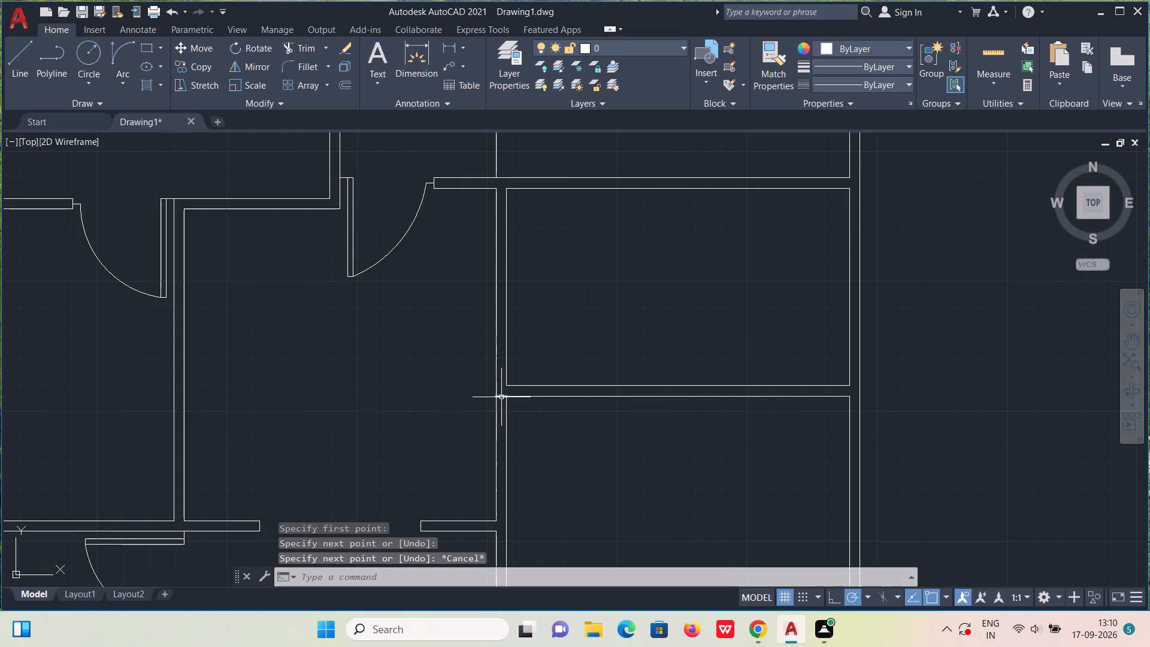
Copy the short line across the wall 3' south from its midpoint to mark the door opening's lower end.
{"action": "left_click", "coordinate": [501, 397]}
{"action": "type", "text": "co"}
{"action": "key", "text": "Return"}
{"action": "left_click", "coordinate": [501, 397]}
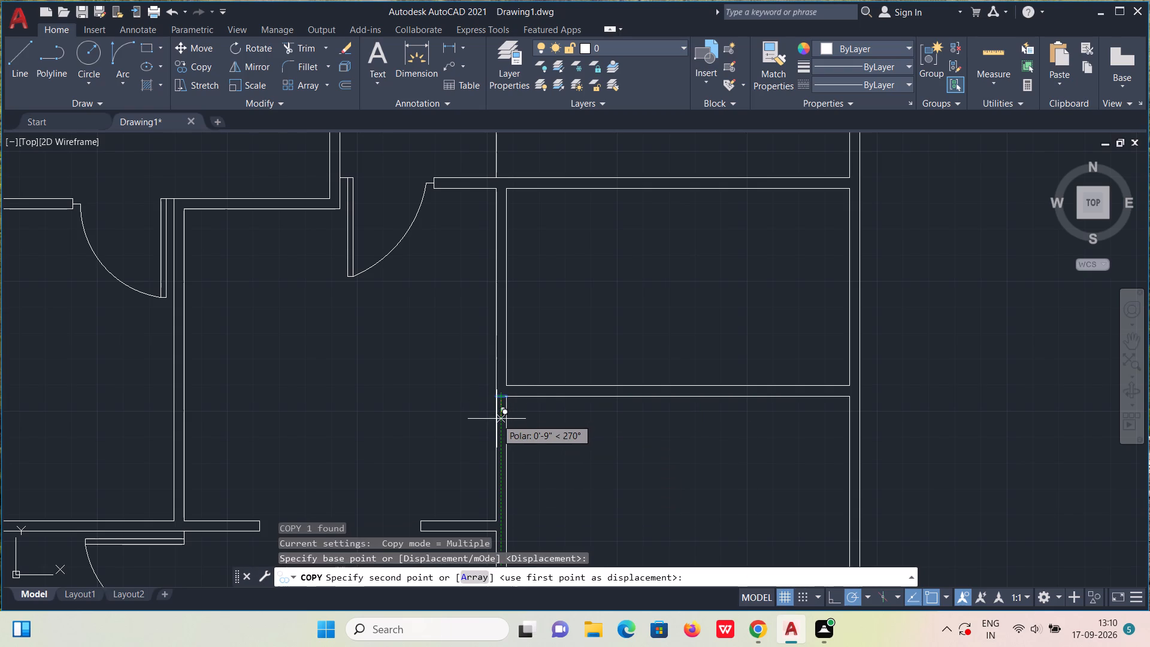
{"action": "type", "text": "3'"}
{"action": "key", "text": "Return"}
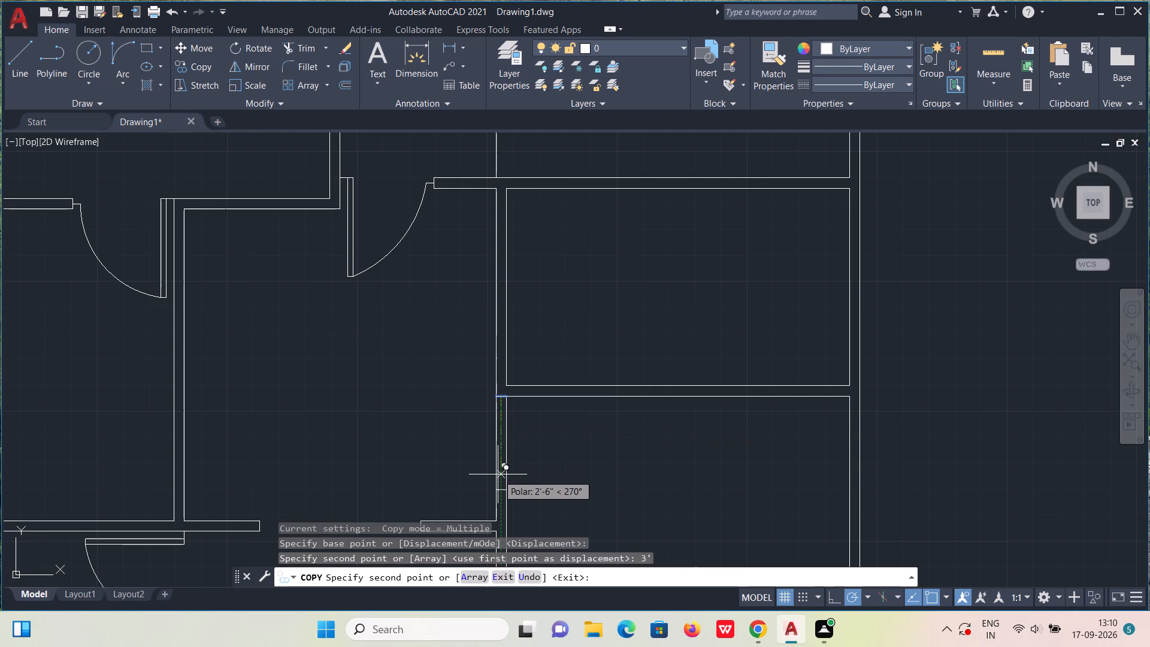
{"action": "key", "text": "Escape"}
Draw a 3" stub down from the upper line's midpoint and a 2" thick door leaf 3' east, closed at the wall's west face.
{"action": "middle_click_drag", "start_coordinate": [498, 474], "coordinate": [516, 400]}
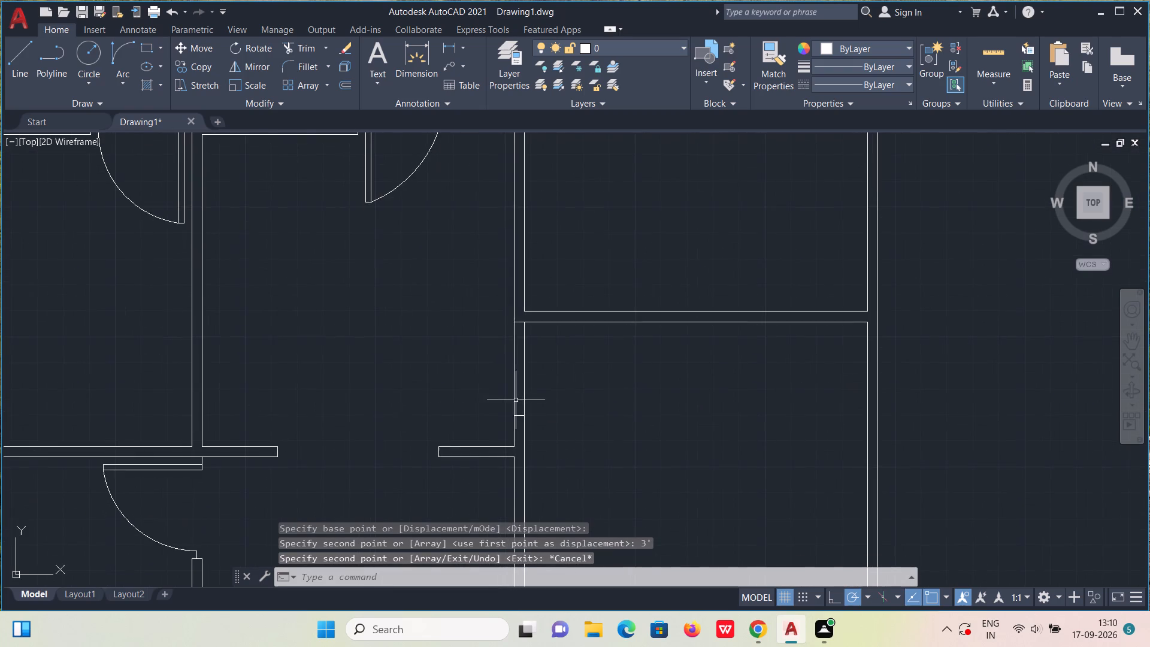
{"action": "scroll", "coordinate": [513, 395], "scroll_direction": "up", "scroll_amount": 1}
{"action": "scroll", "coordinate": [513, 394], "scroll_direction": "down", "scroll_amount": 1}
{"action": "key", "text": "l"}
{"action": "key", "text": "Return"}
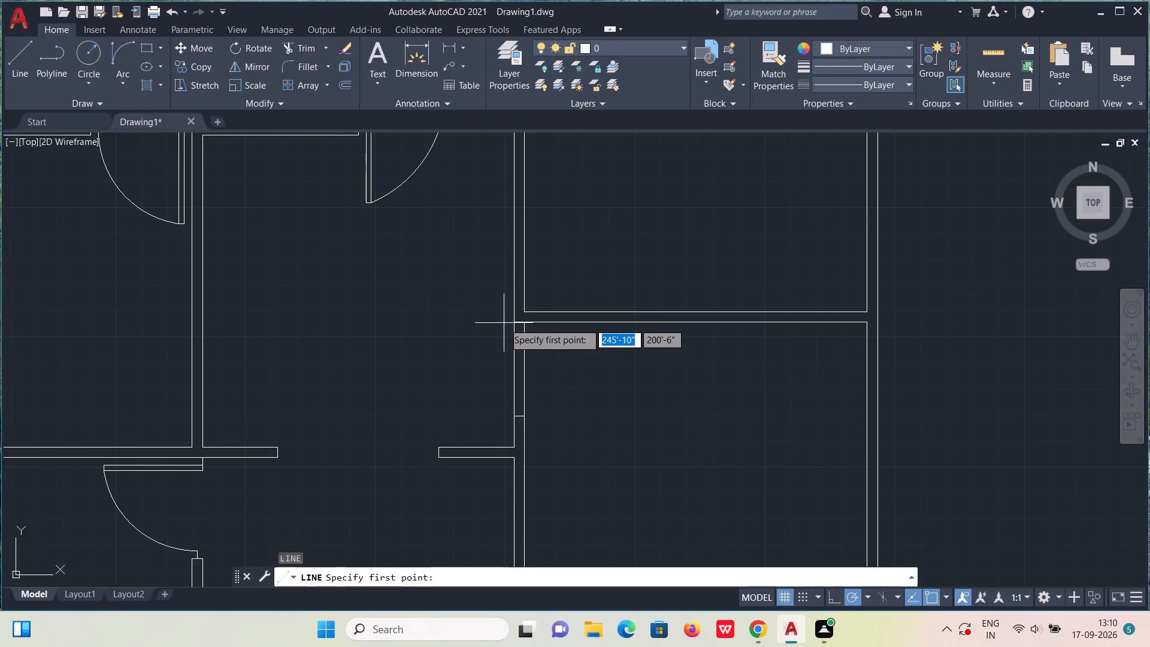
{"action": "scroll", "coordinate": [504, 323], "scroll_direction": "up", "scroll_amount": 2}
{"action": "left_click", "coordinate": [546, 325]}
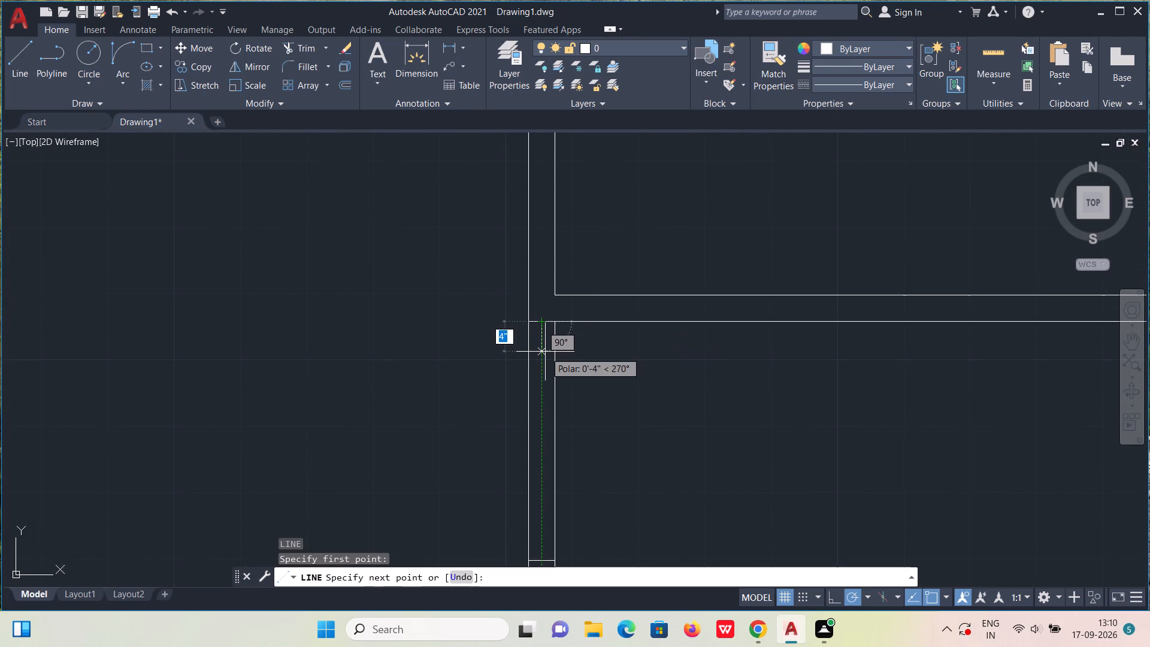
{"action": "type", "text": "3\""}
{"action": "key", "text": "Return"}
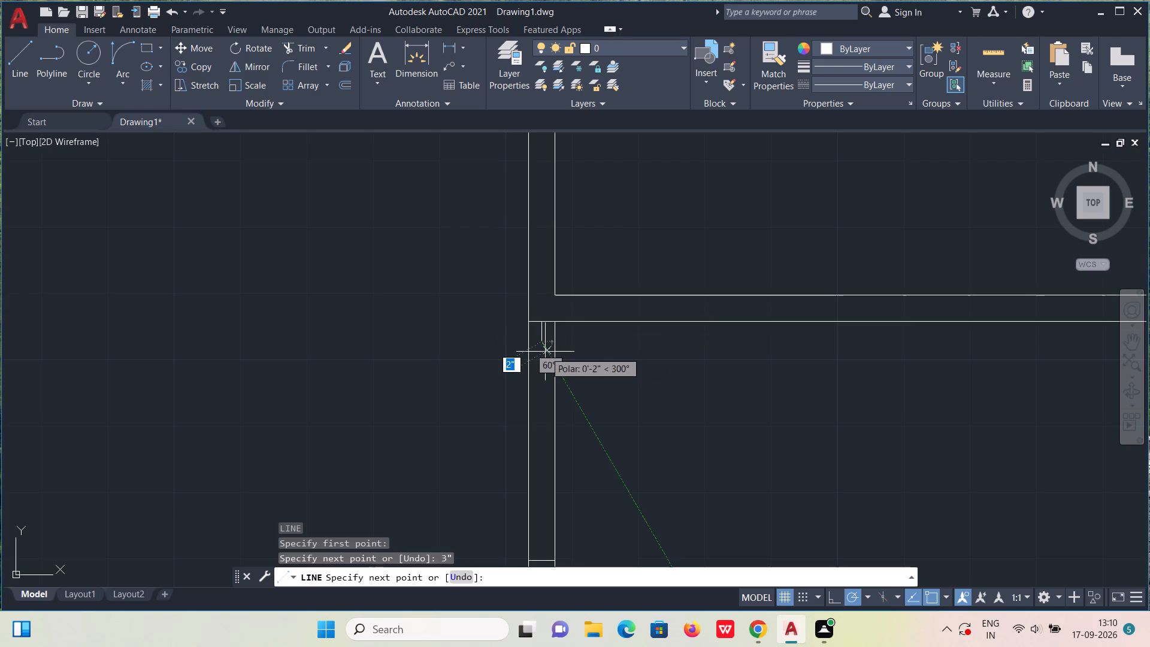
{"action": "type", "text": "3'"}
{"action": "key", "text": "Return"}
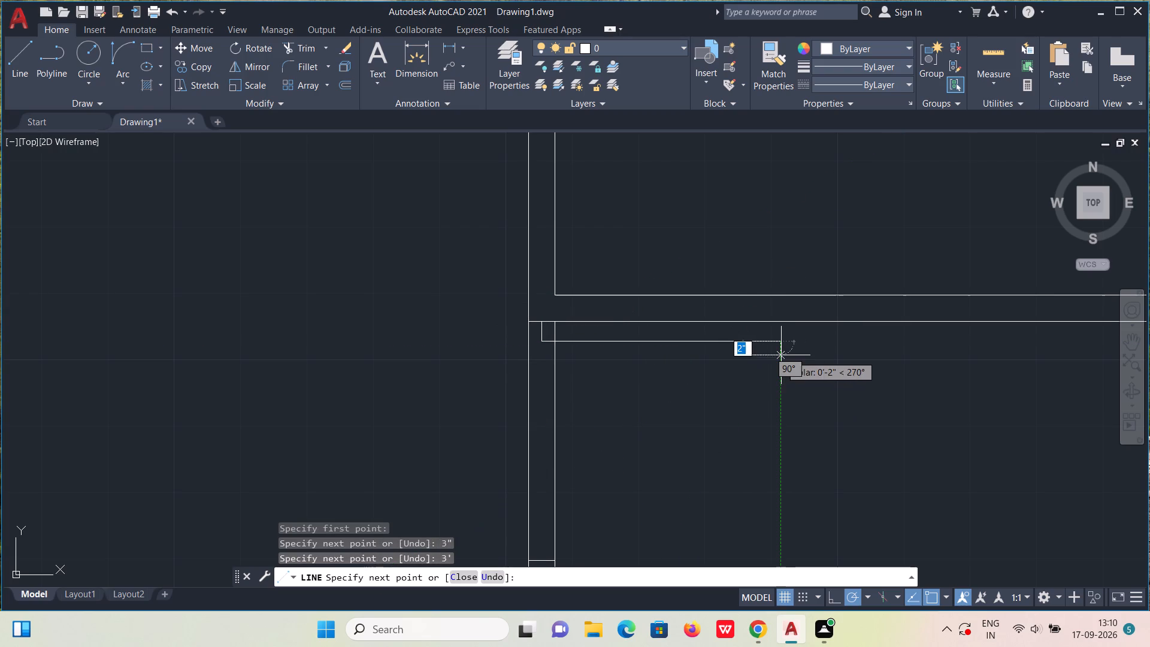
{"action": "type", "text": "2\""}
{"action": "key", "text": "Return"}
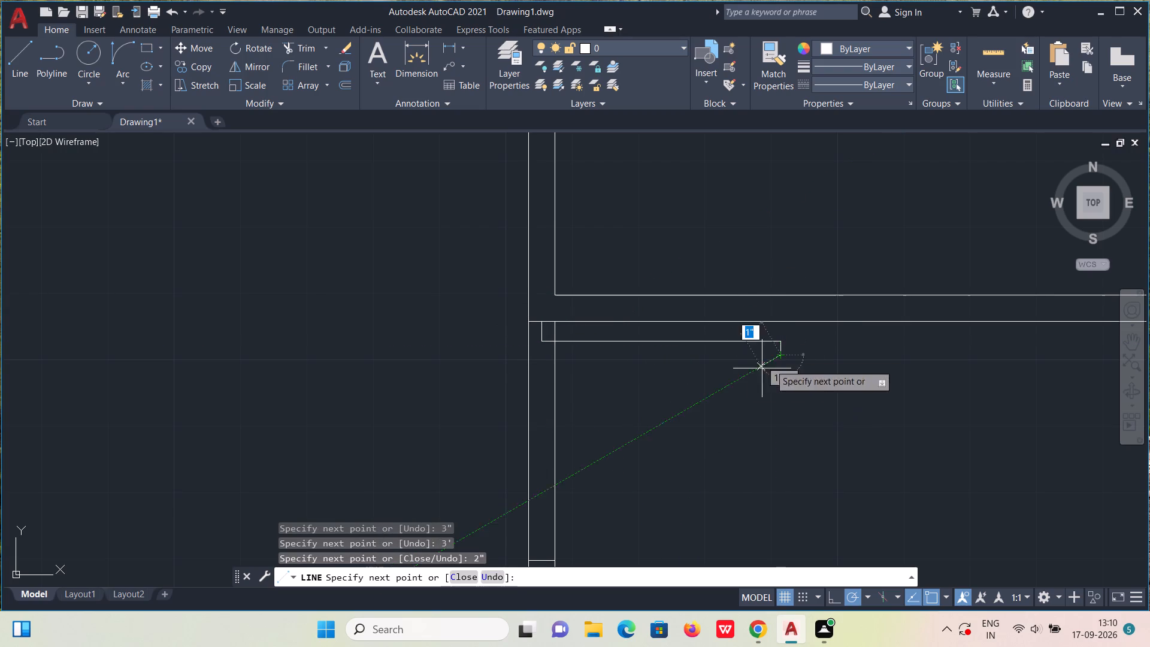
{"action": "left_click", "coordinate": [522, 356]}
{"action": "scroll", "coordinate": [526, 344], "scroll_direction": "up", "scroll_amount": 3}
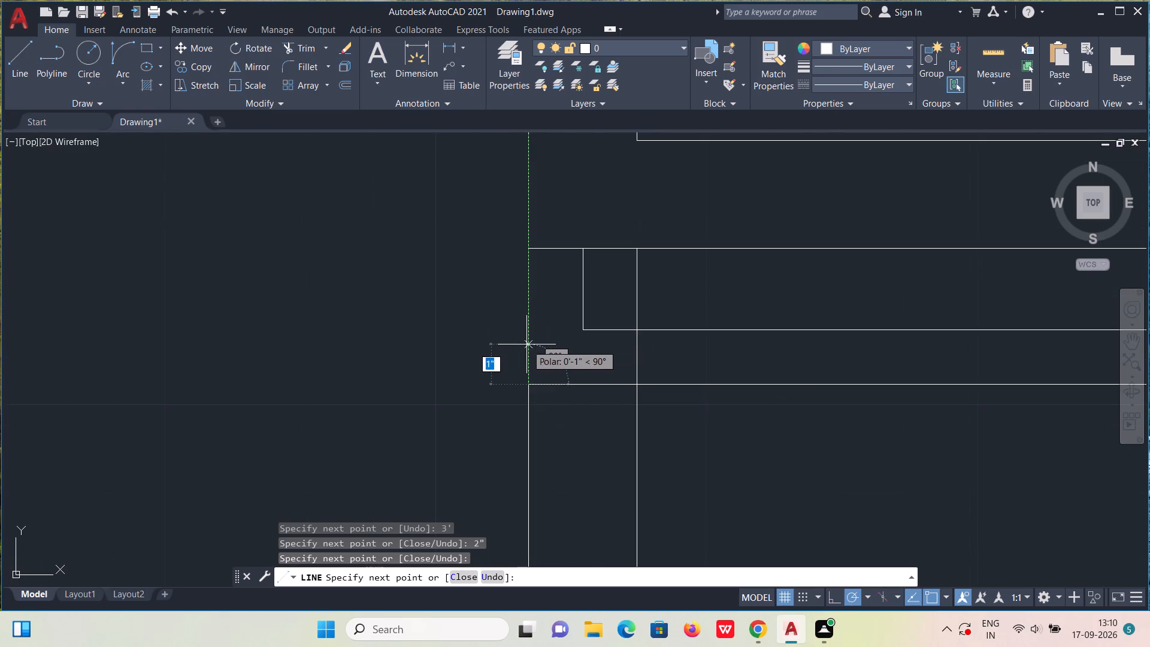
{"action": "type", "text": "2\""}
{"action": "key", "text": "Return"}
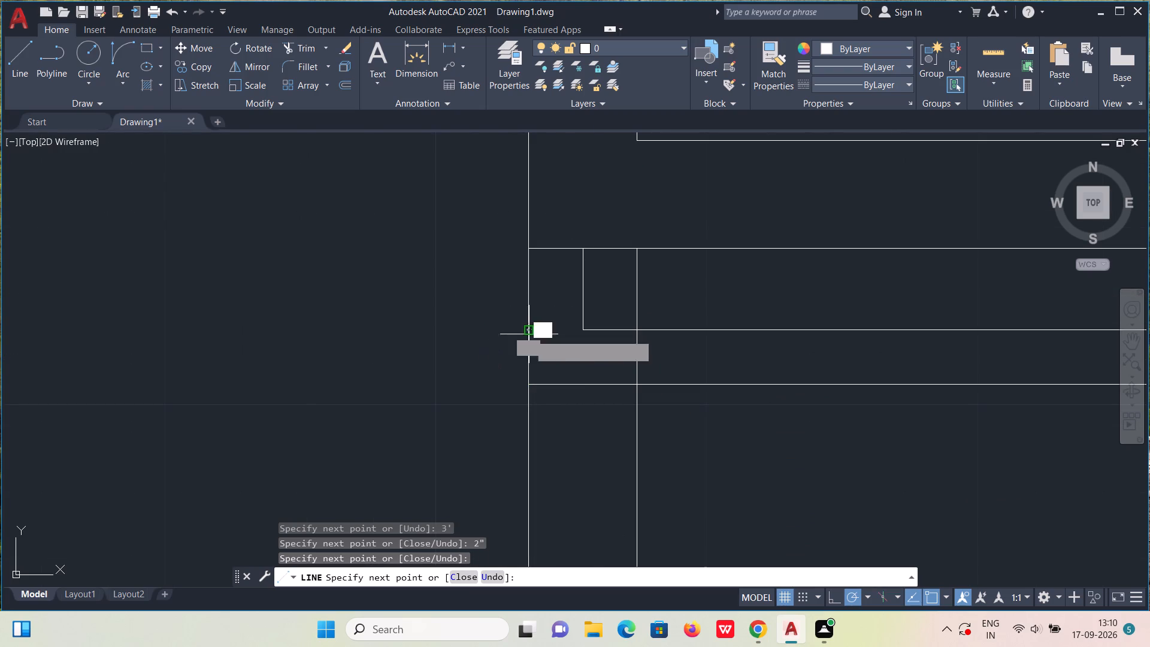
{"action": "left_click", "coordinate": [581, 329]}
{"action": "key", "text": "Escape"}
Draw a 3" stub upward from the midpoint of the new door opening's lower closing line.
{"action": "scroll", "coordinate": [585, 342], "scroll_direction": "down", "scroll_amount": 3}
{"action": "scroll", "coordinate": [653, 393], "scroll_direction": "down", "scroll_amount": 1}
{"action": "middle_click_drag", "start_coordinate": [638, 420], "coordinate": [639, 352]}
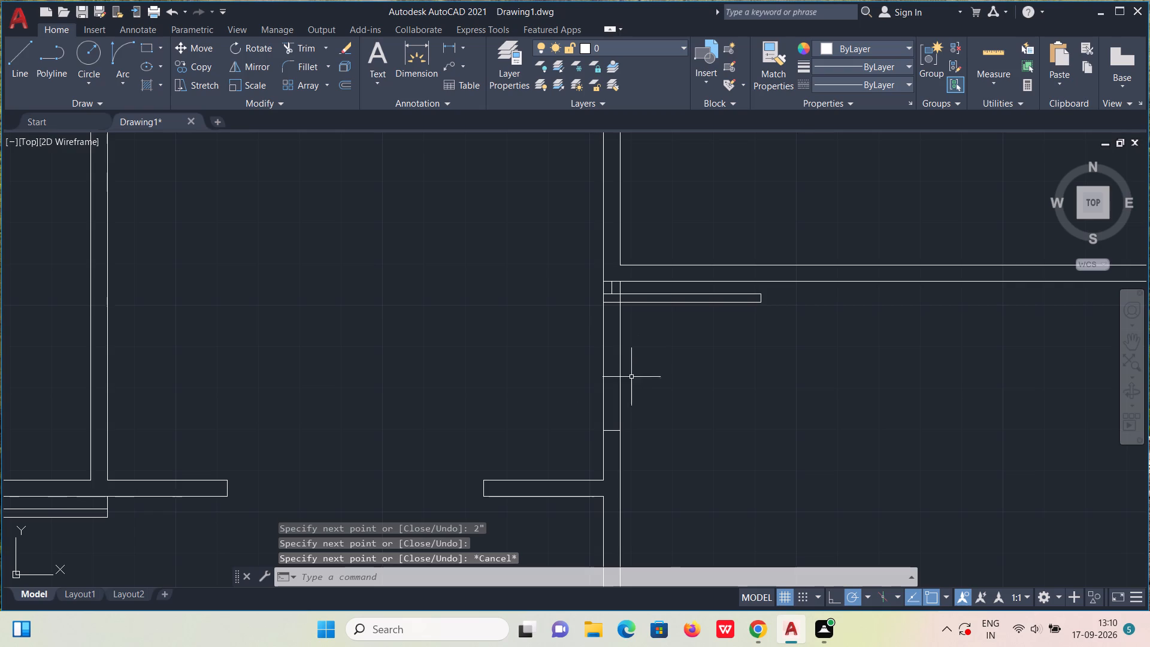
{"action": "key", "text": "l"}
{"action": "key", "text": "Return"}
{"action": "scroll", "coordinate": [592, 436], "scroll_direction": "up", "scroll_amount": 3}
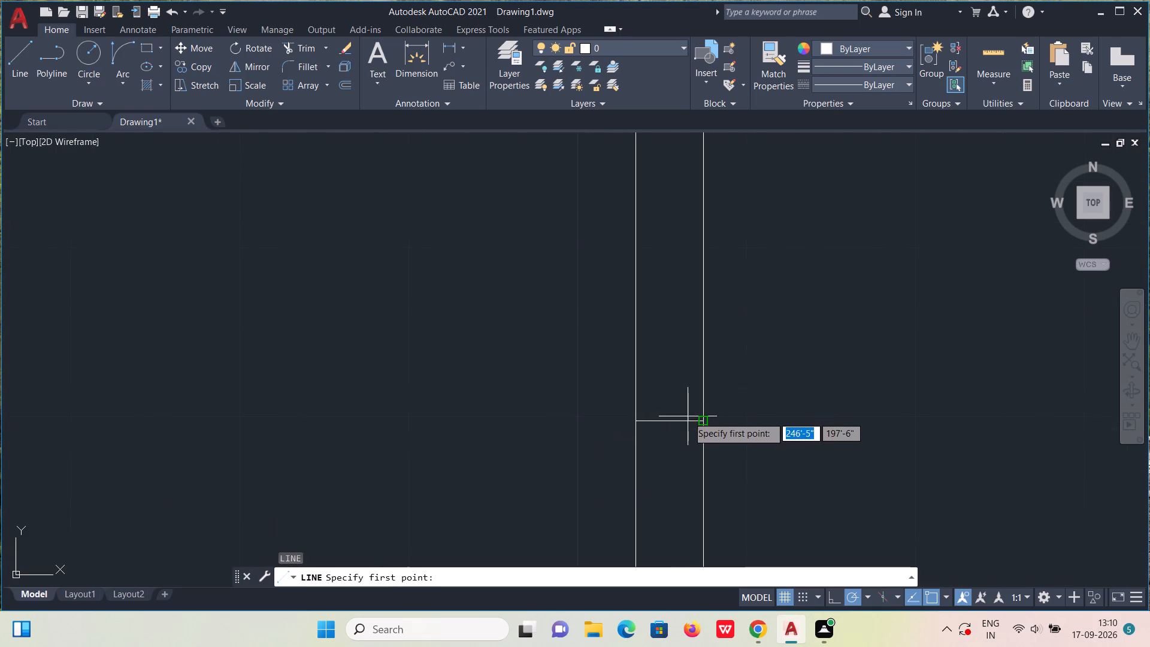
{"action": "left_click", "coordinate": [667, 424]}
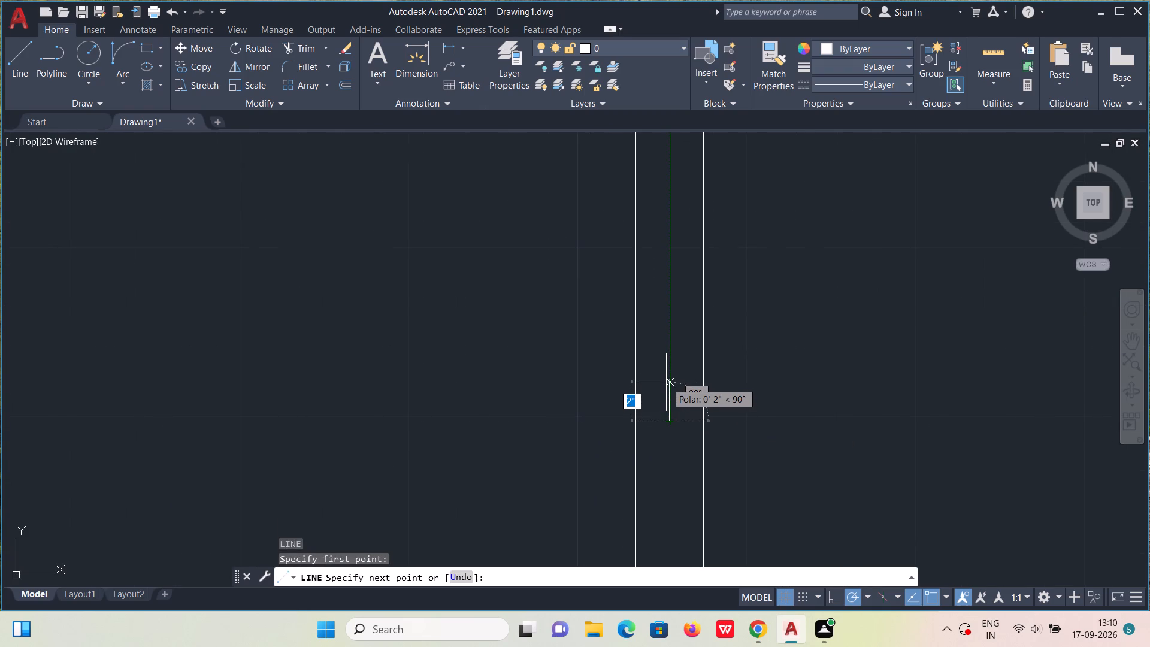
{"action": "type", "text": "3\""}
{"action": "key", "text": "Return"}
{"action": "key", "text": "Escape"}
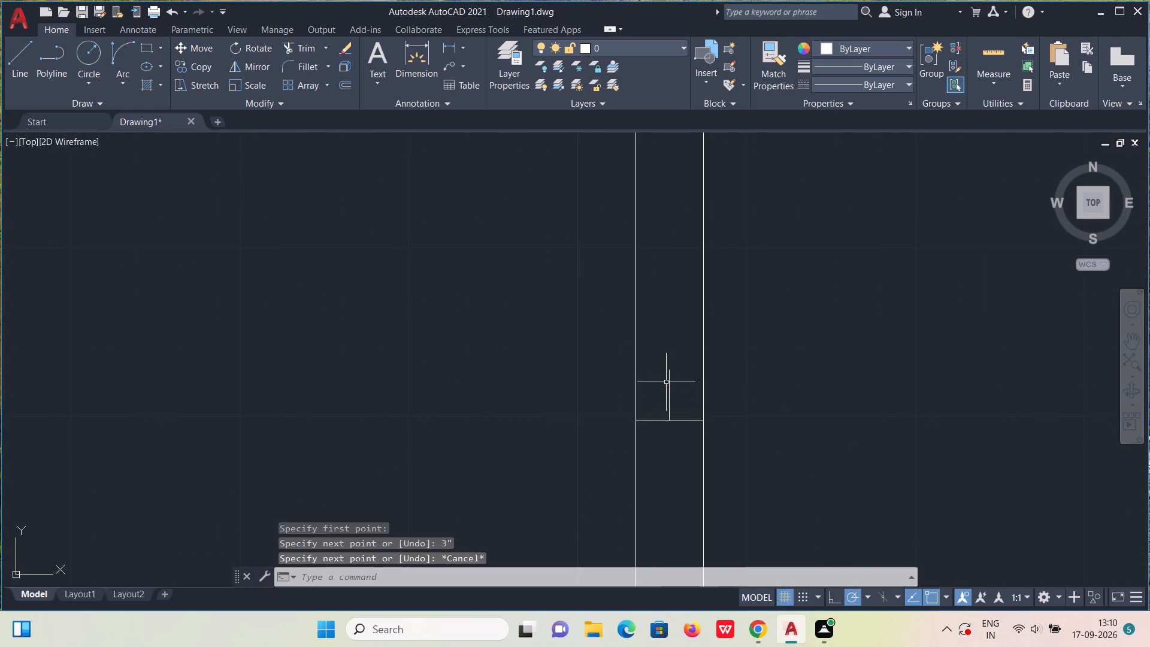
Trim both faces of the eastern rooms' west wall between the upper and lower ends of the new door opening.
{"action": "scroll", "coordinate": [667, 386], "scroll_direction": "down", "scroll_amount": 1}
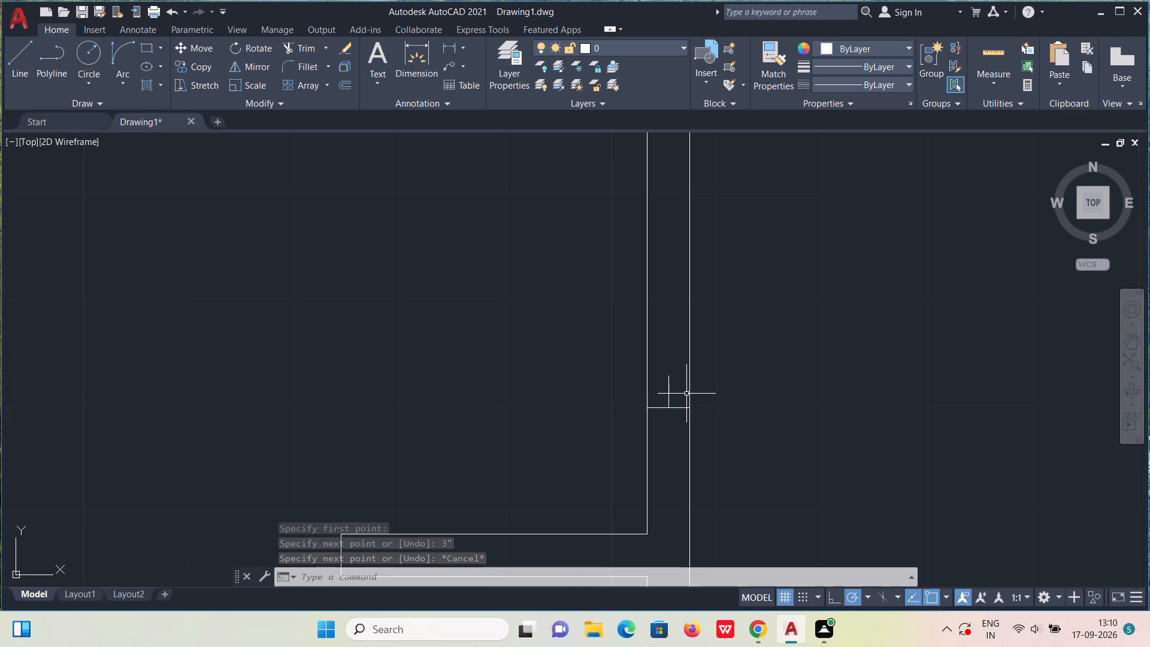
{"action": "left_click", "coordinate": [307, 52]}
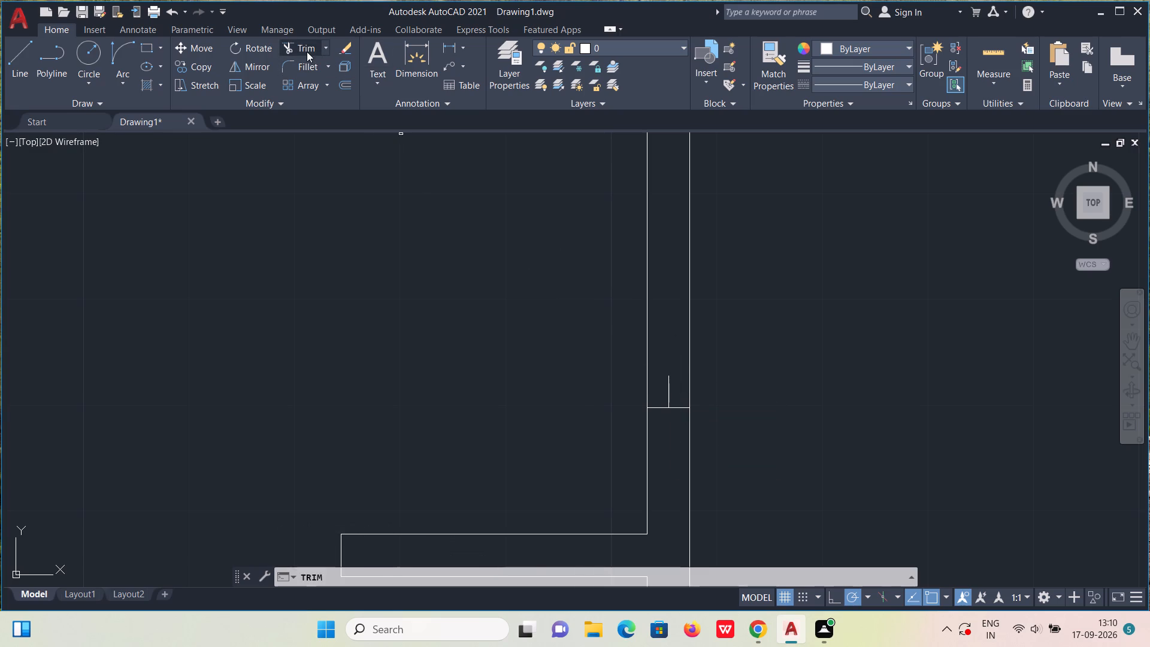
{"action": "middle_click_drag", "start_coordinate": [560, 350], "coordinate": [523, 364]}
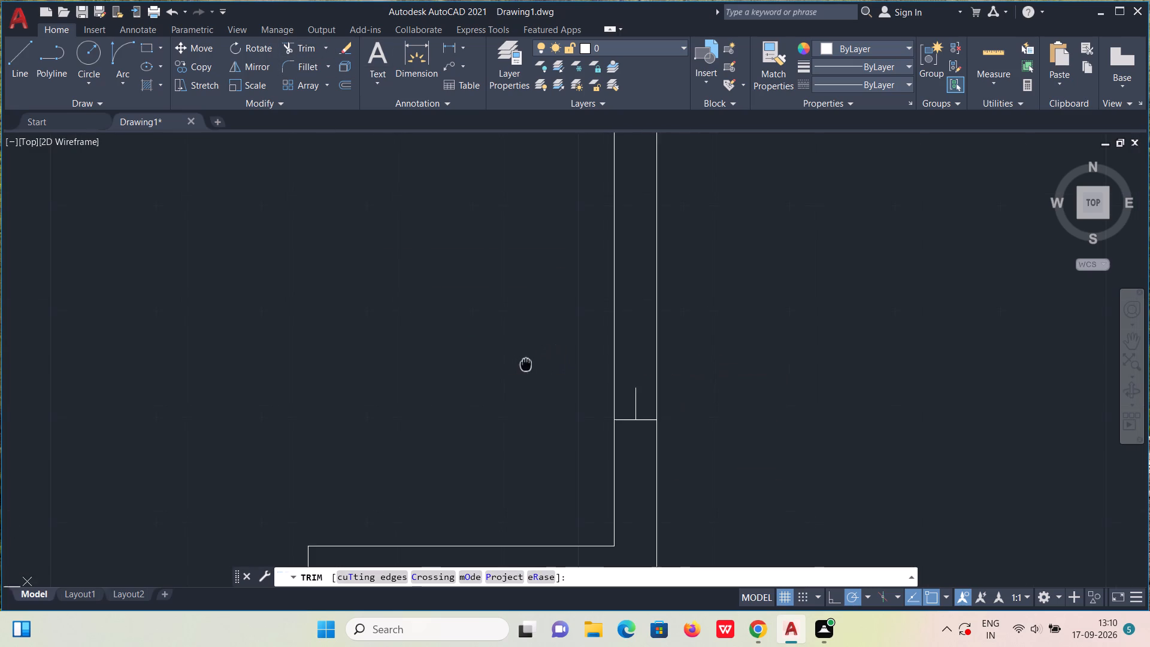
{"action": "middle_click_drag", "start_coordinate": [523, 364], "coordinate": [495, 446]}
{"action": "left_click_drag", "start_coordinate": [469, 365], "coordinate": [702, 323]}
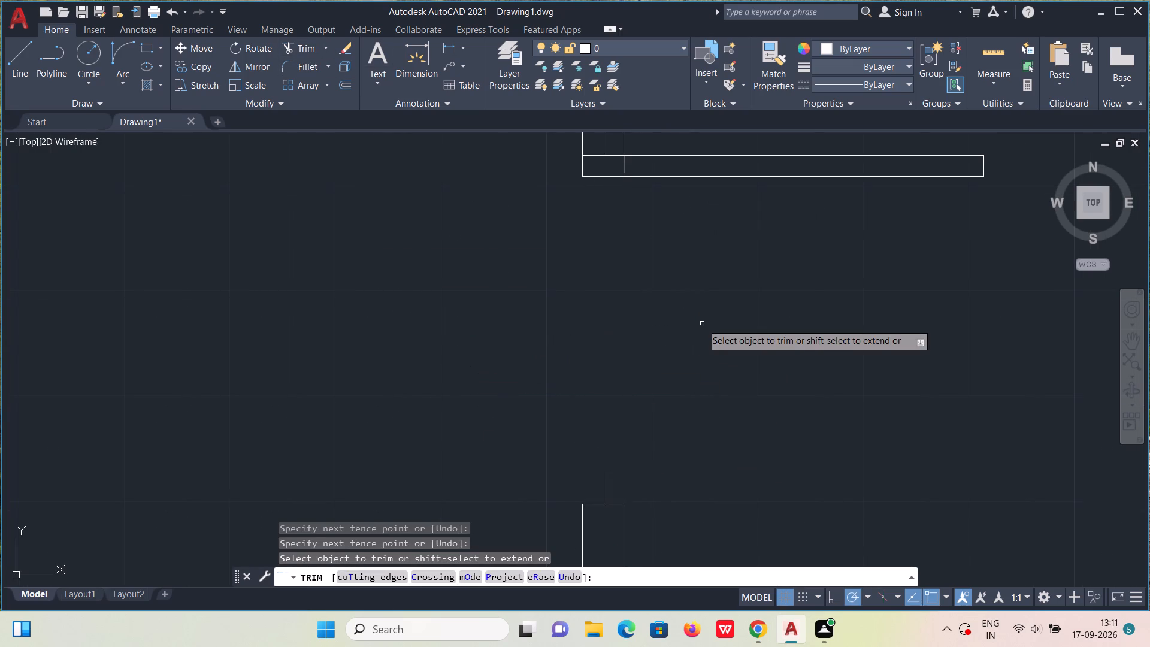
Trim the upper stub and the wall's east face where it runs above and through the new door leaf.
{"action": "middle_click_drag", "start_coordinate": [619, 206], "coordinate": [677, 513]}
{"action": "scroll", "coordinate": [667, 448], "scroll_direction": "up", "scroll_amount": 1}
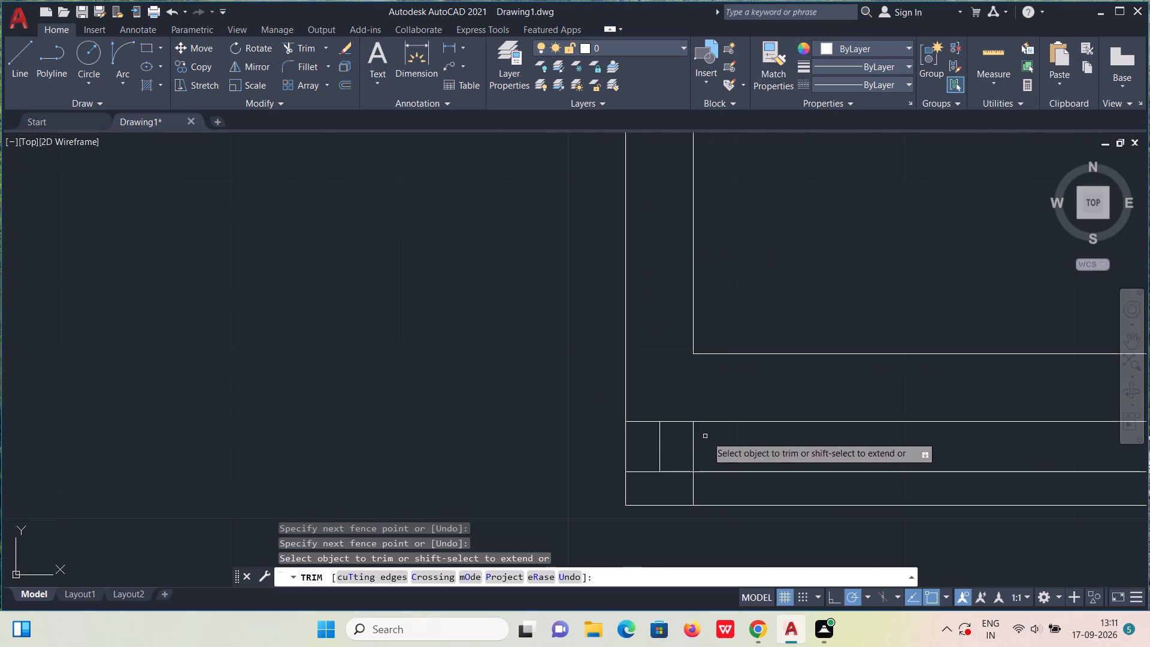
{"action": "left_click_drag", "start_coordinate": [707, 441], "coordinate": [652, 443]}
{"action": "left_click_drag", "start_coordinate": [685, 491], "coordinate": [720, 493]}
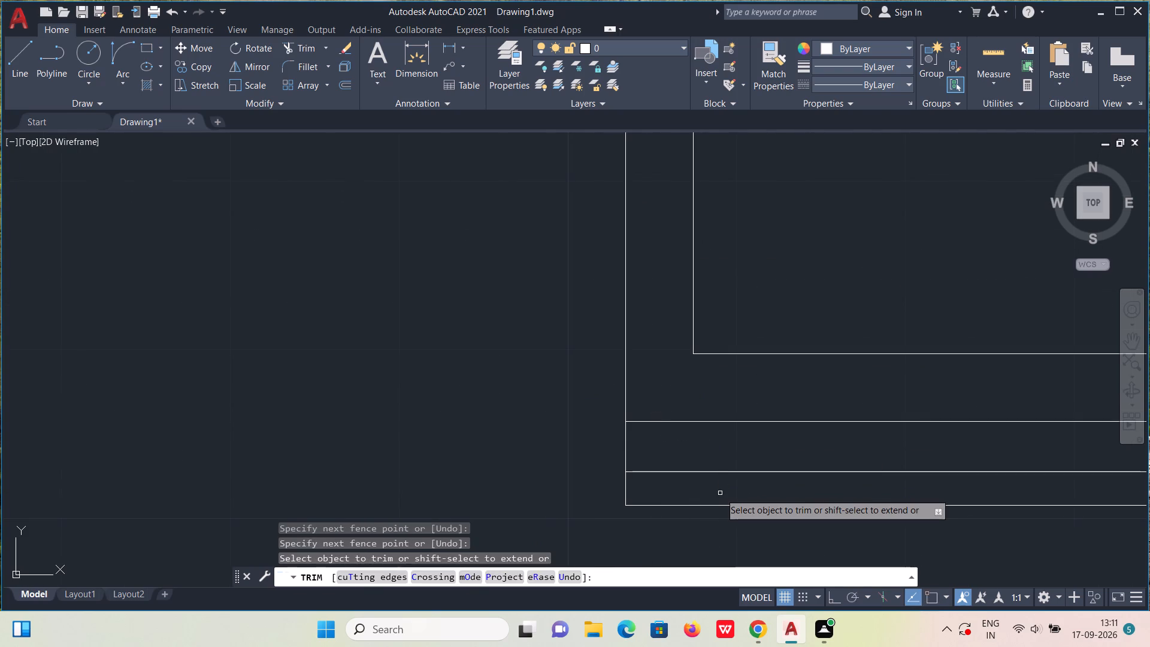
{"action": "key", "text": "Escape"}
Draw the door swing arc from the lower stub's top end to the leaf's outer lower corner, with a horizontal start tangent.
{"action": "middle_click_drag", "start_coordinate": [685, 507], "coordinate": [486, 391]}
{"action": "scroll", "coordinate": [534, 385], "scroll_direction": "down", "scroll_amount": 2}
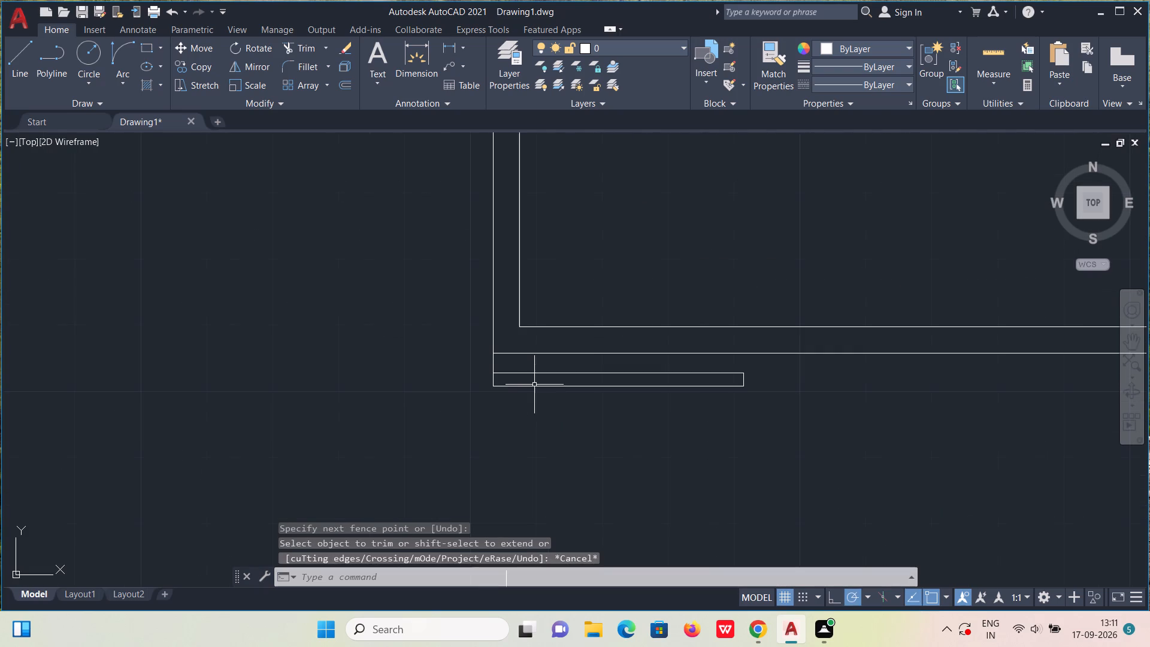
{"action": "middle_click_drag", "start_coordinate": [686, 272], "coordinate": [682, 250]}
{"action": "scroll", "coordinate": [686, 263], "scroll_direction": "down", "scroll_amount": 2}
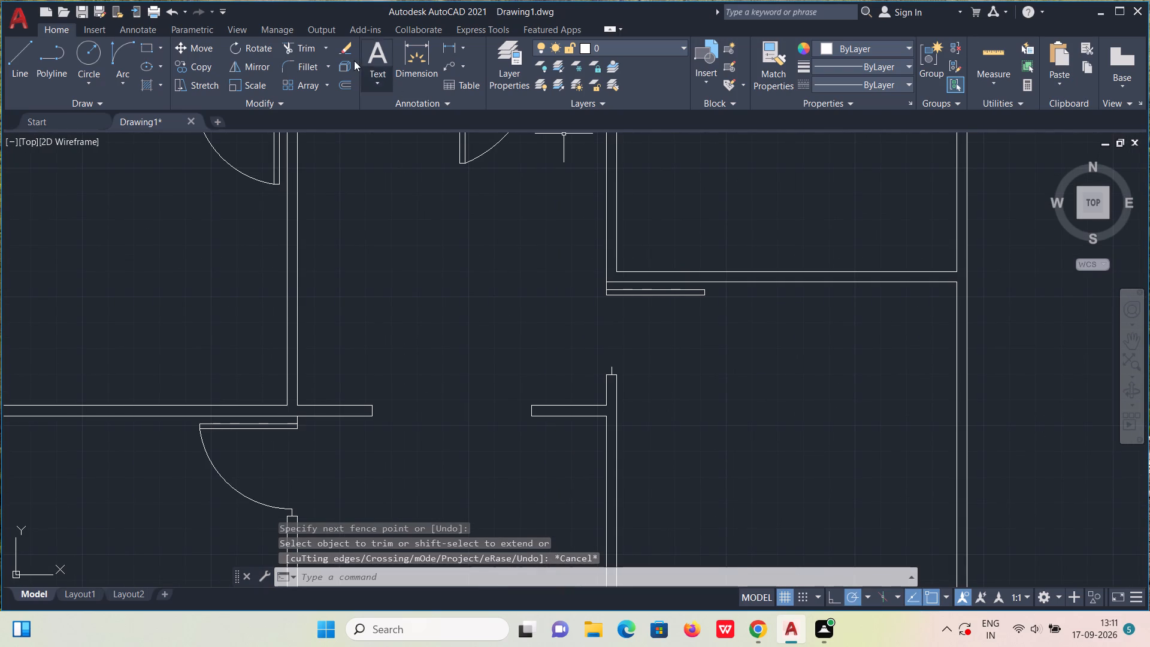
{"action": "left_click", "coordinate": [120, 59]}
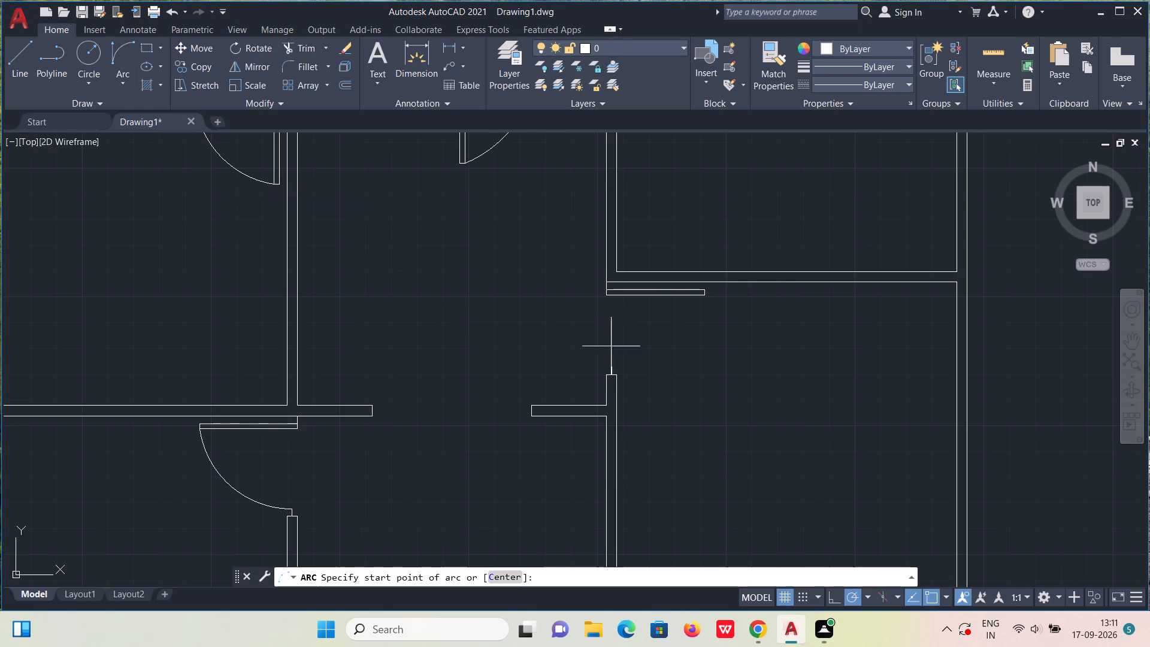
{"action": "middle_click_drag", "start_coordinate": [627, 349], "coordinate": [610, 365]}
{"action": "scroll", "coordinate": [610, 365], "scroll_direction": "up", "scroll_amount": 3}
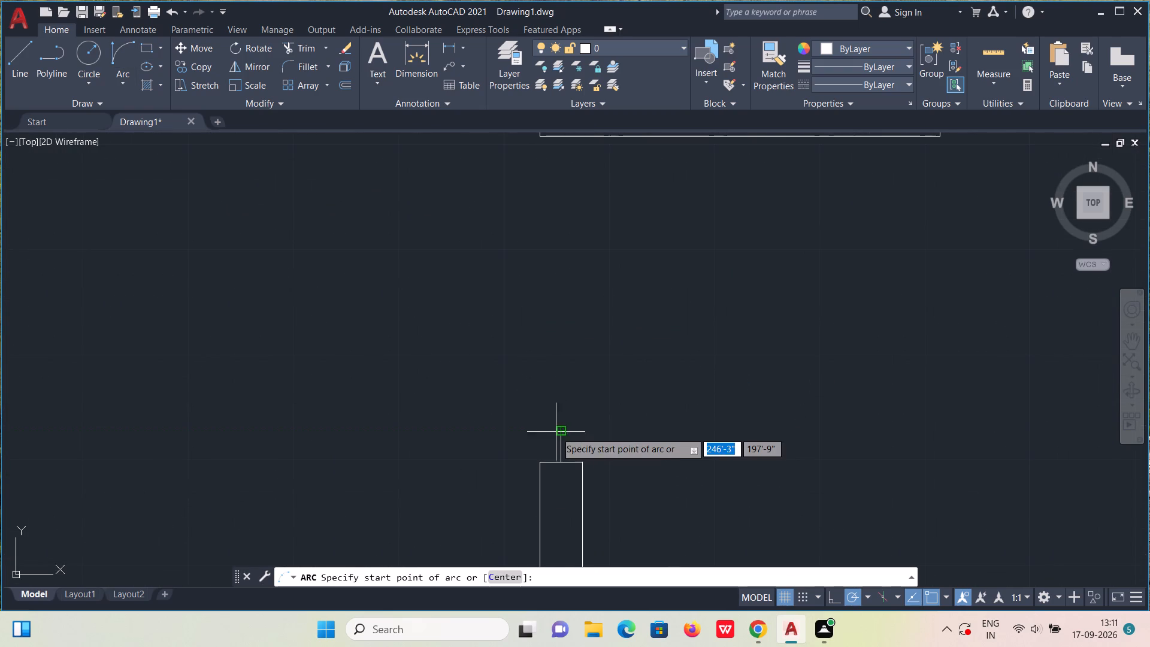
{"action": "left_click", "coordinate": [561, 434]}
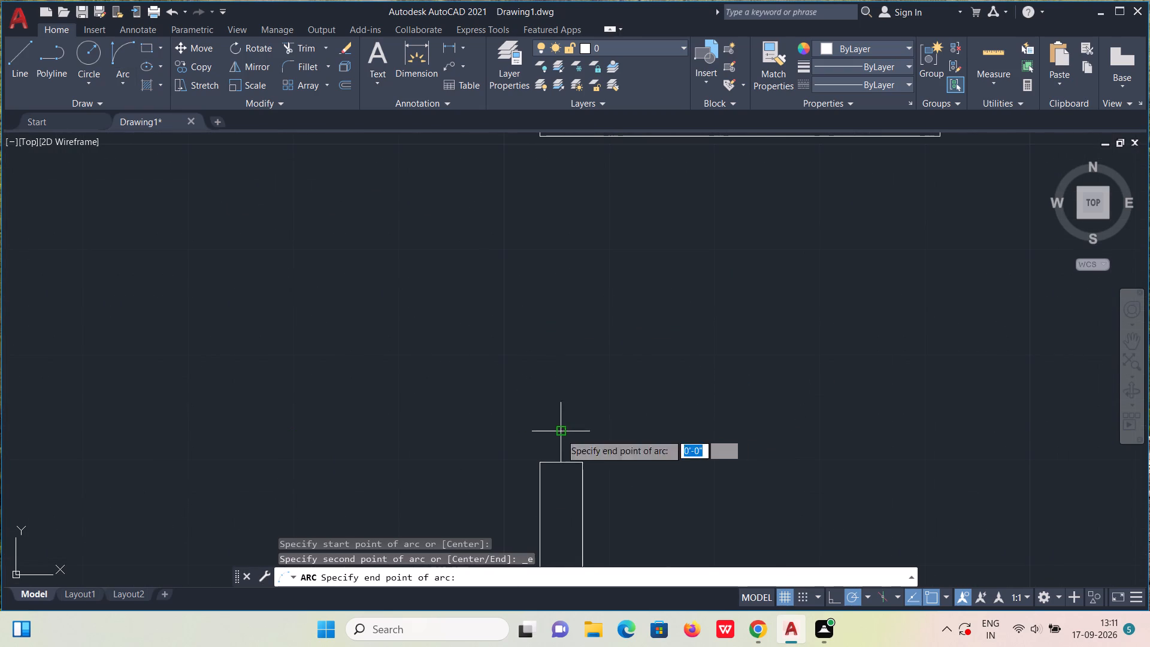
{"action": "scroll", "coordinate": [586, 426], "scroll_direction": "down", "scroll_amount": 2}
{"action": "scroll", "coordinate": [713, 343], "scroll_direction": "up", "scroll_amount": 1}
{"action": "left_click", "coordinate": [728, 304]}
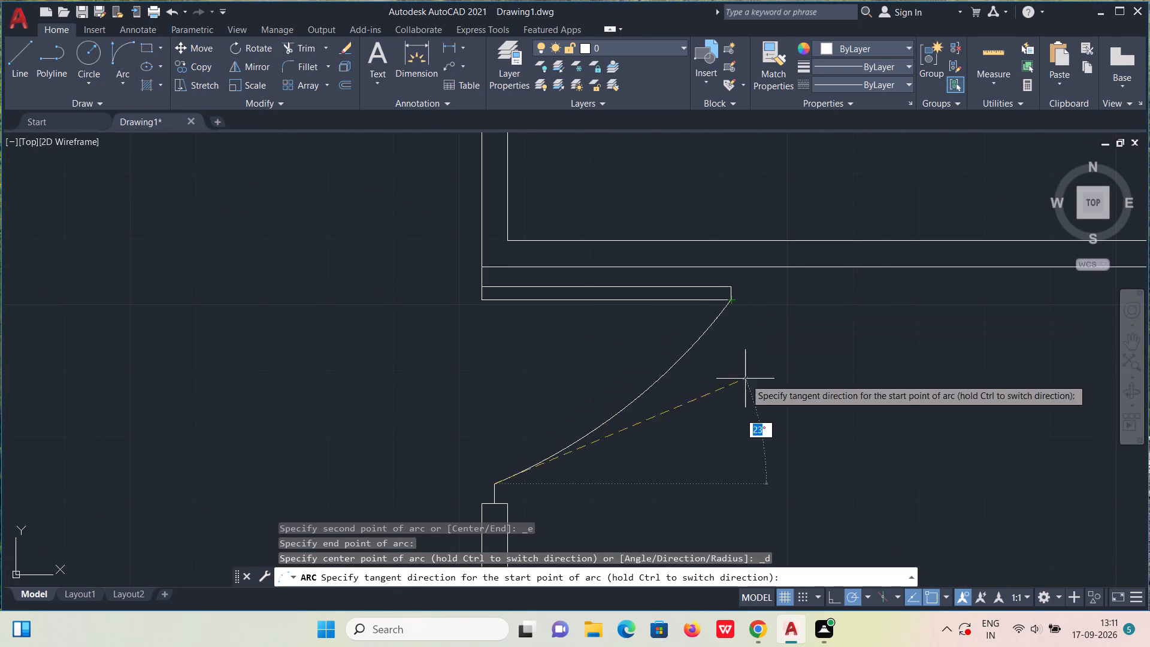
{"action": "left_click", "coordinate": [730, 482]}
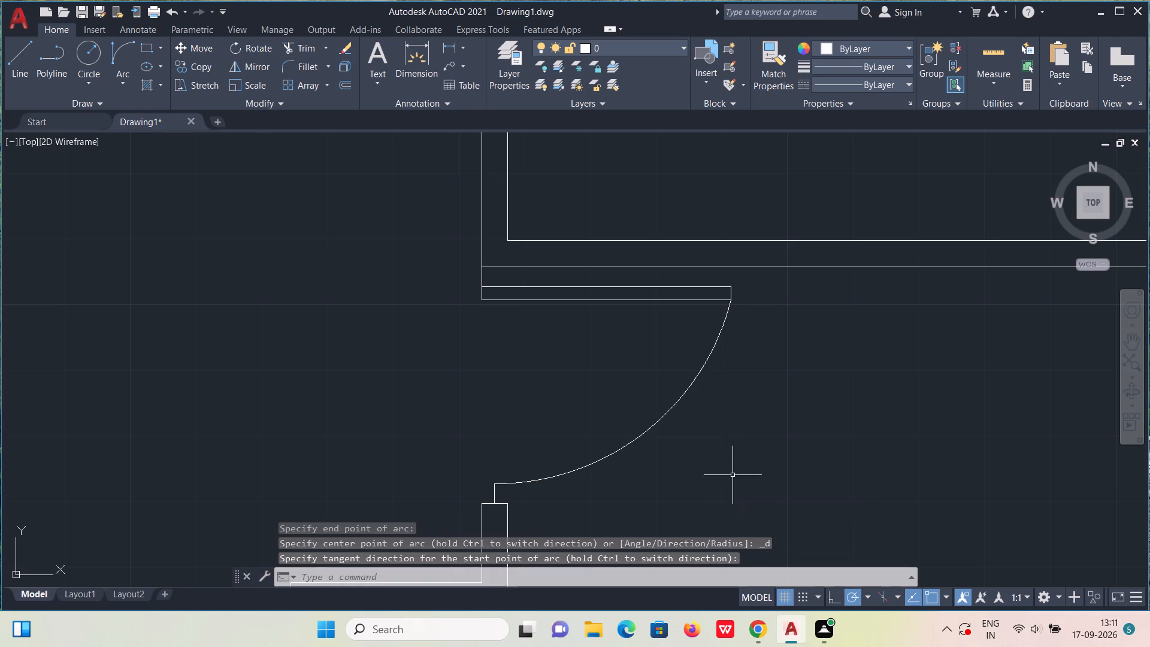
{"action": "key", "text": "Escape"}
Draw a short line across the same wall below the new door, level with the south face of the short wall joining it from the west.
{"action": "scroll", "coordinate": [709, 509], "scroll_direction": "down", "scroll_amount": 1}
{"action": "middle_click_drag", "start_coordinate": [686, 491], "coordinate": [710, 142]}
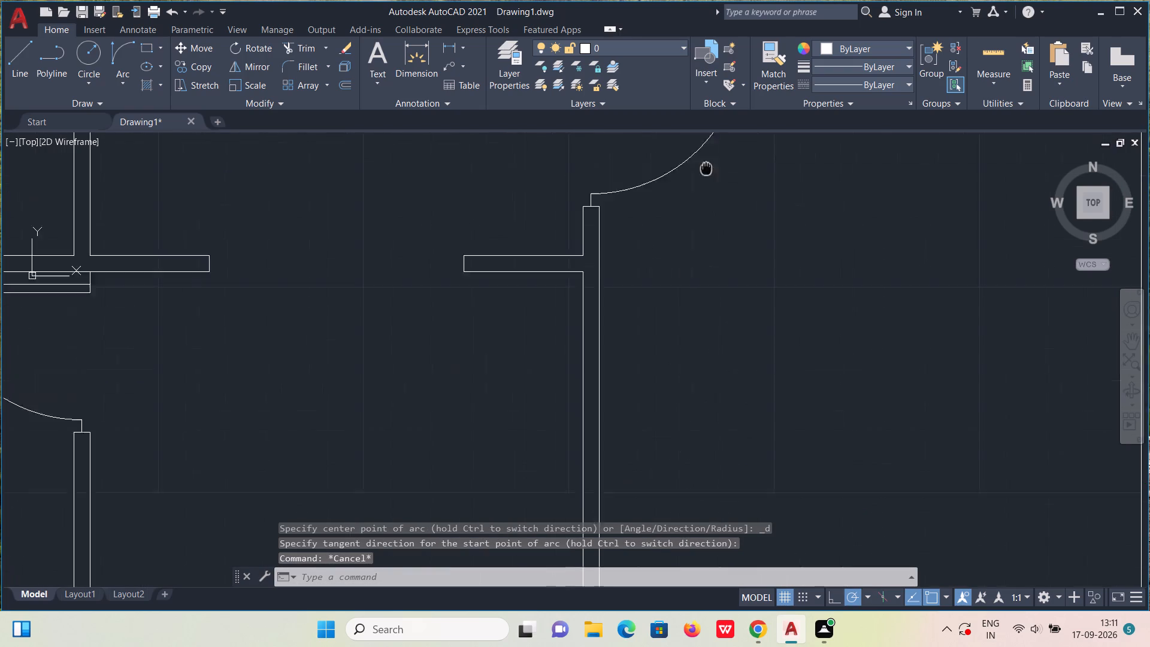
{"action": "middle_click_drag", "start_coordinate": [710, 142], "coordinate": [712, 135]}
{"action": "scroll", "coordinate": [632, 229], "scroll_direction": "down", "scroll_amount": 4}
{"action": "scroll", "coordinate": [631, 243], "scroll_direction": "up", "scroll_amount": 2}
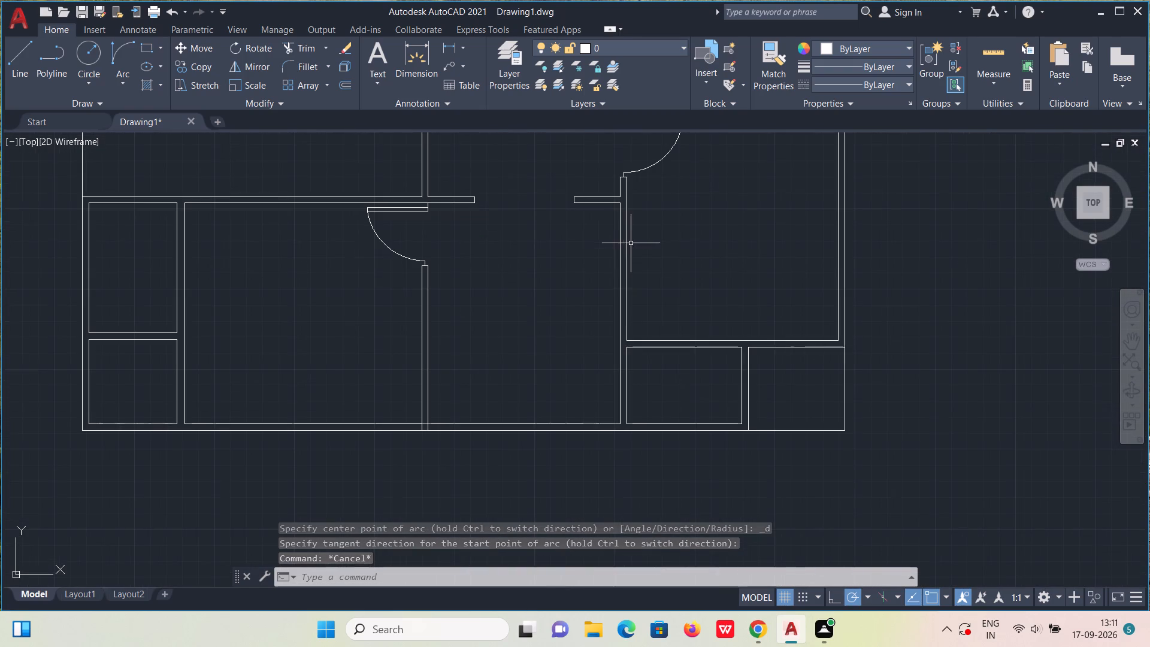
{"action": "key", "text": "l"}
{"action": "key", "text": "Return"}
{"action": "scroll", "coordinate": [595, 222], "scroll_direction": "up", "scroll_amount": 1}
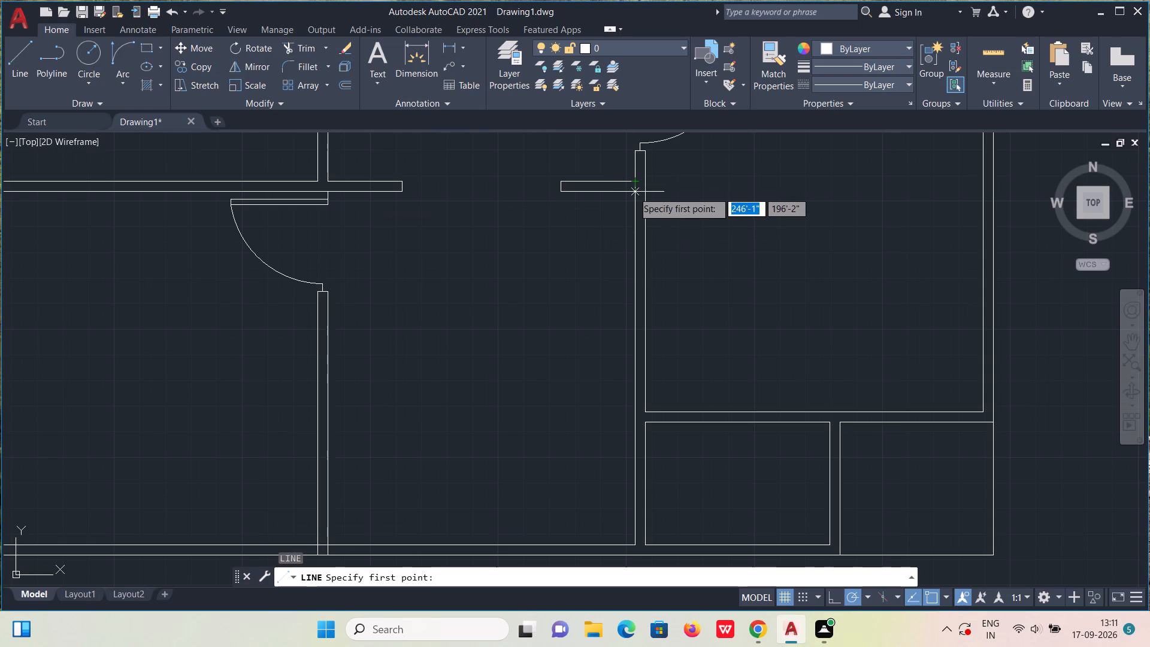
{"action": "left_click", "coordinate": [633, 194]}
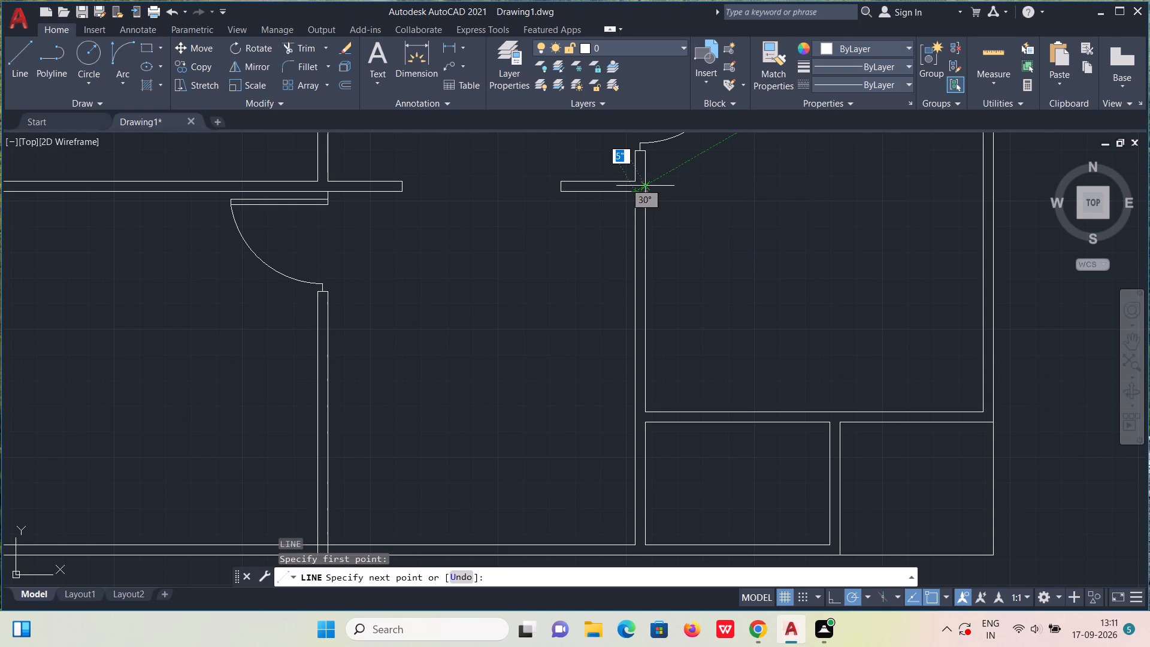
{"action": "scroll", "coordinate": [647, 187], "scroll_direction": "up", "scroll_amount": 3}
{"action": "left_click", "coordinate": [638, 202]}
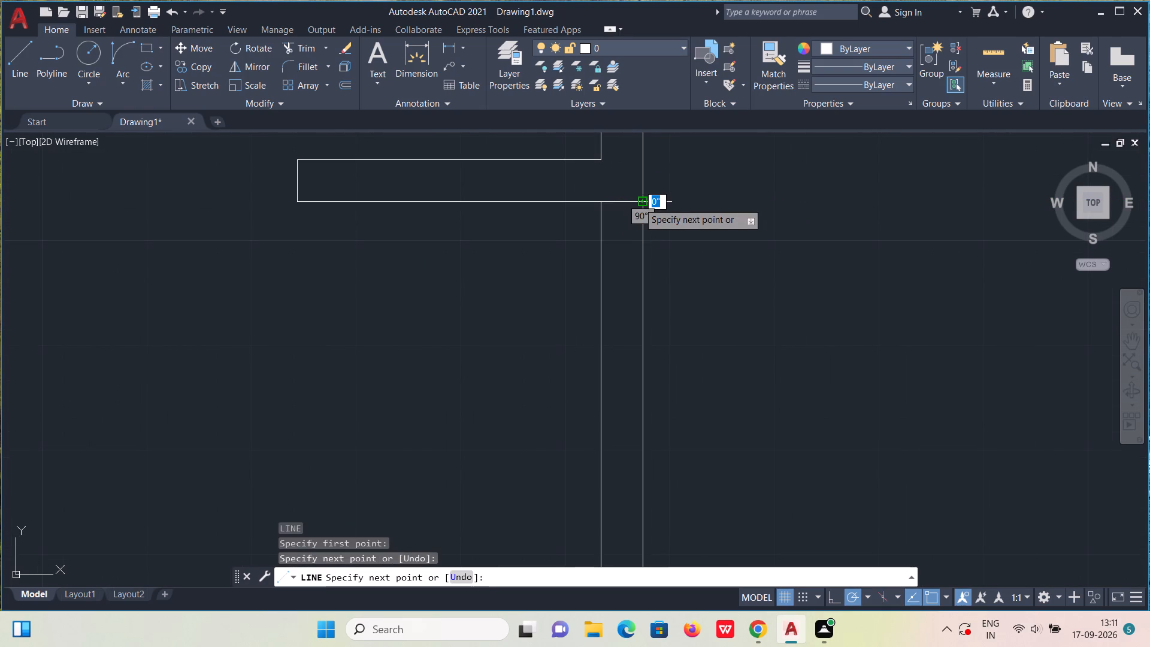
{"action": "key", "text": "Escape"}
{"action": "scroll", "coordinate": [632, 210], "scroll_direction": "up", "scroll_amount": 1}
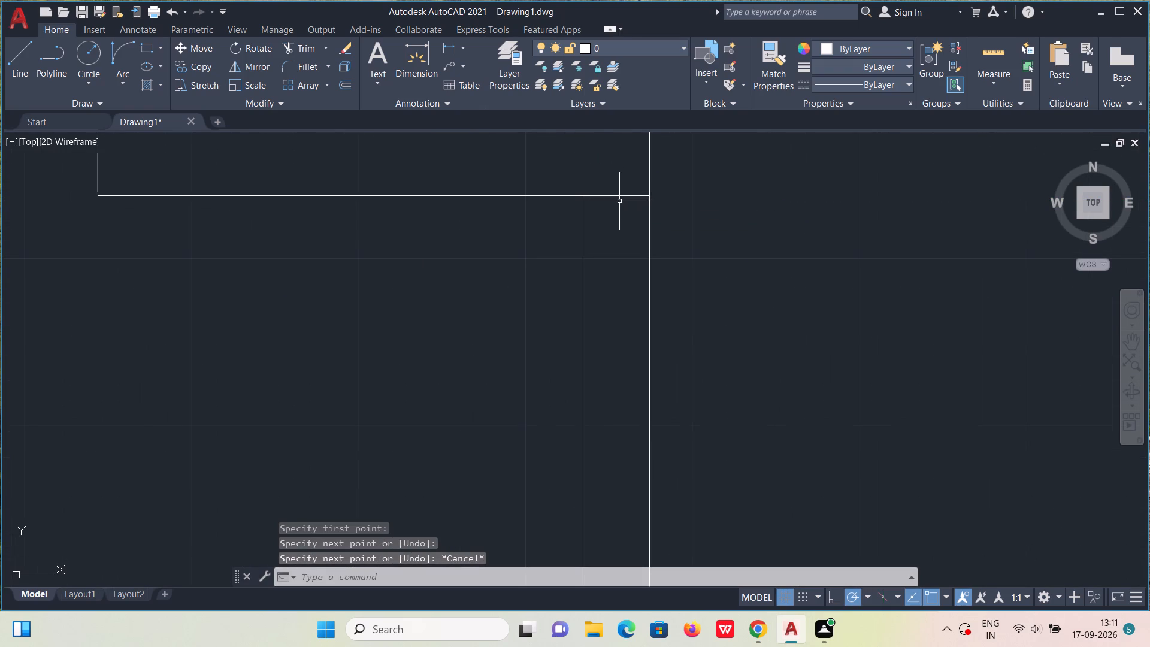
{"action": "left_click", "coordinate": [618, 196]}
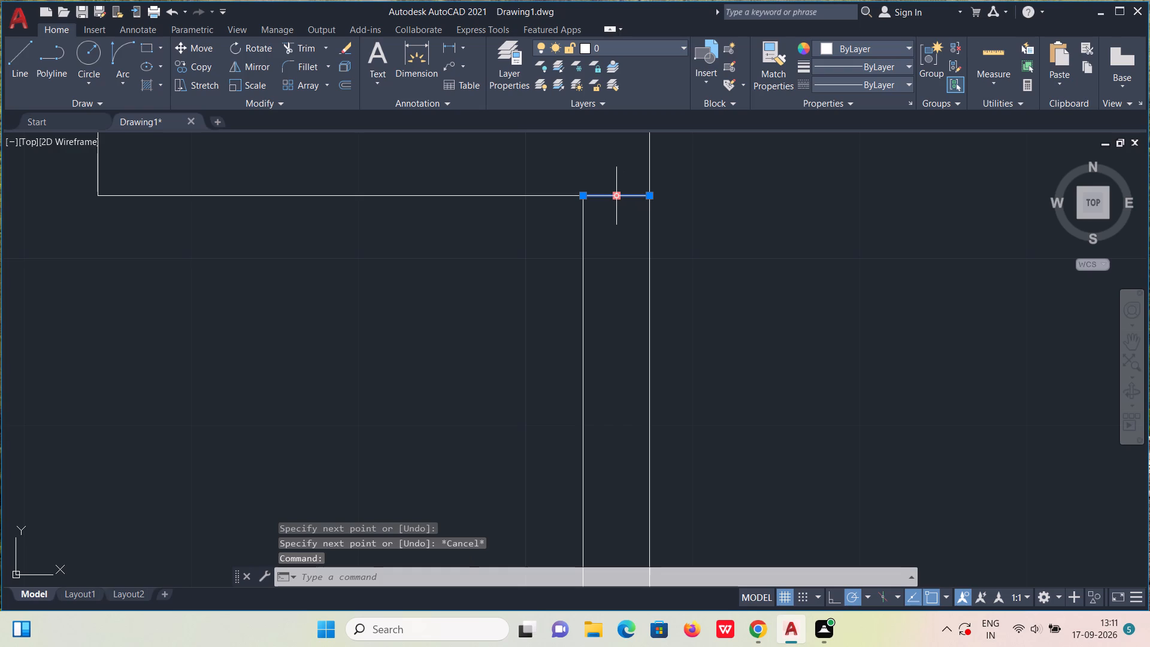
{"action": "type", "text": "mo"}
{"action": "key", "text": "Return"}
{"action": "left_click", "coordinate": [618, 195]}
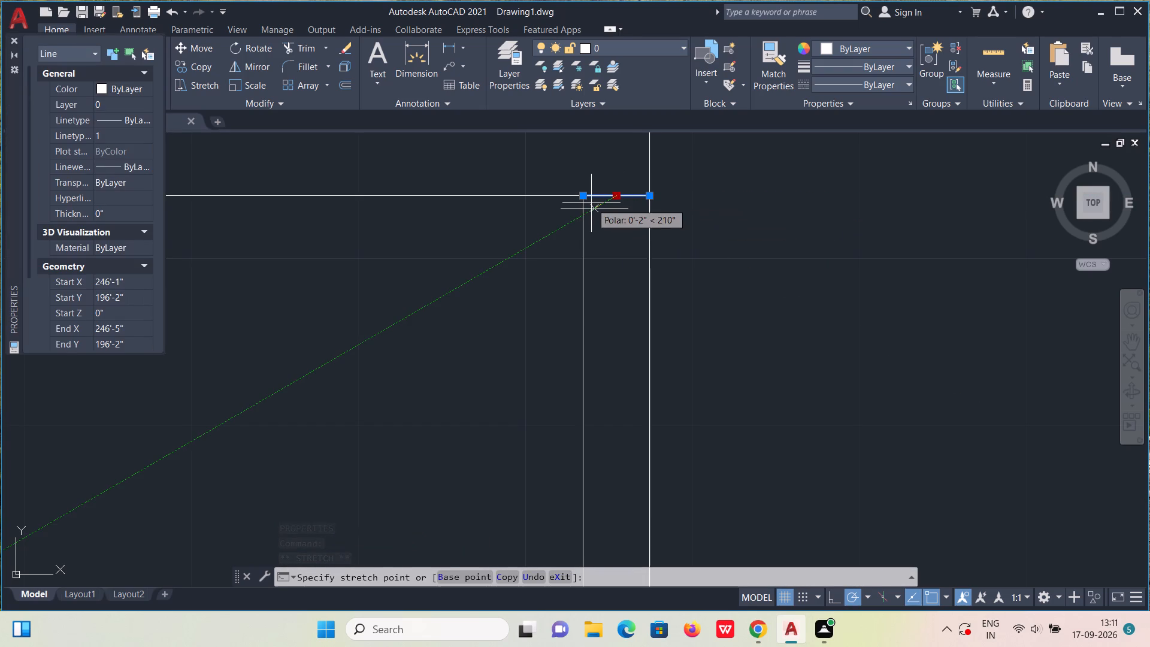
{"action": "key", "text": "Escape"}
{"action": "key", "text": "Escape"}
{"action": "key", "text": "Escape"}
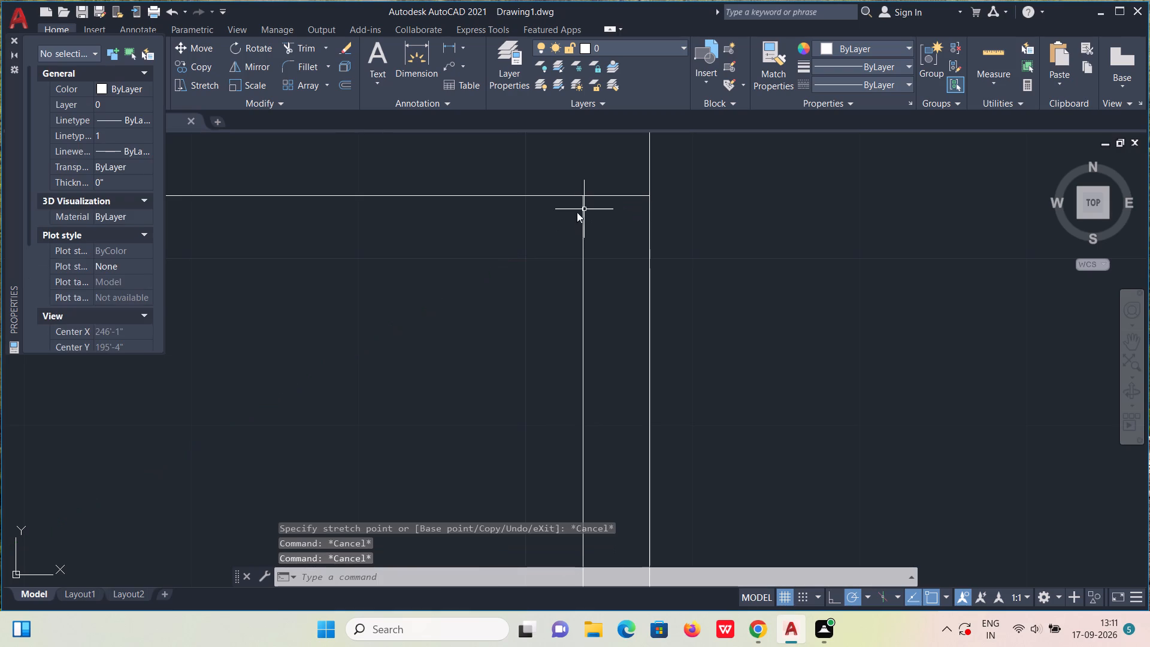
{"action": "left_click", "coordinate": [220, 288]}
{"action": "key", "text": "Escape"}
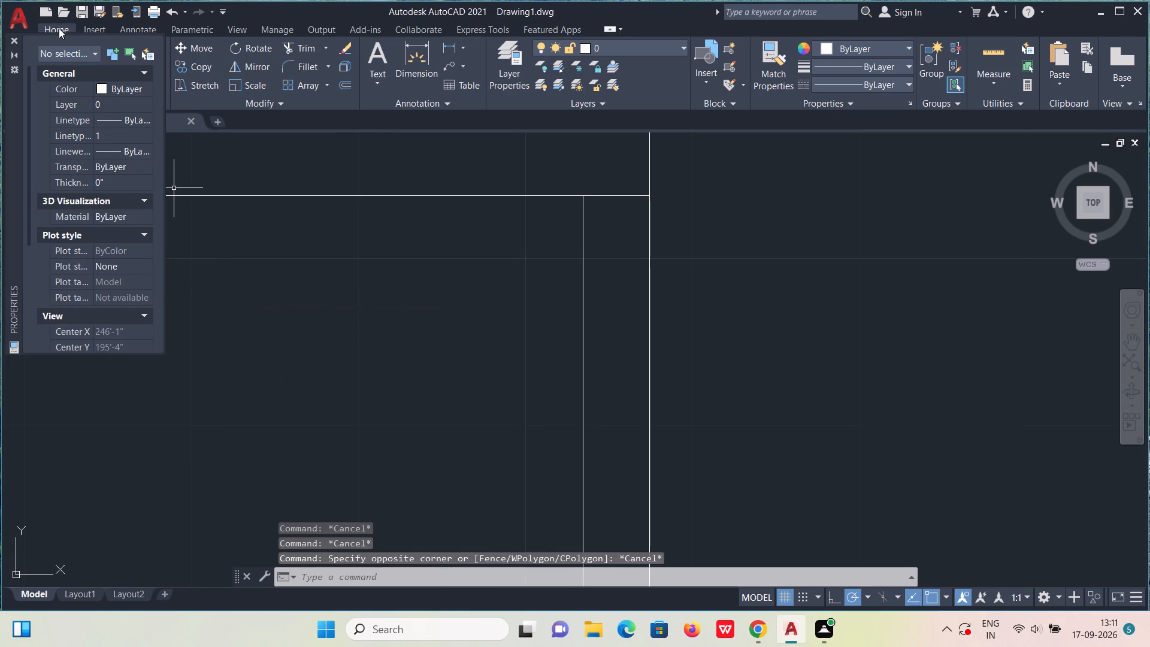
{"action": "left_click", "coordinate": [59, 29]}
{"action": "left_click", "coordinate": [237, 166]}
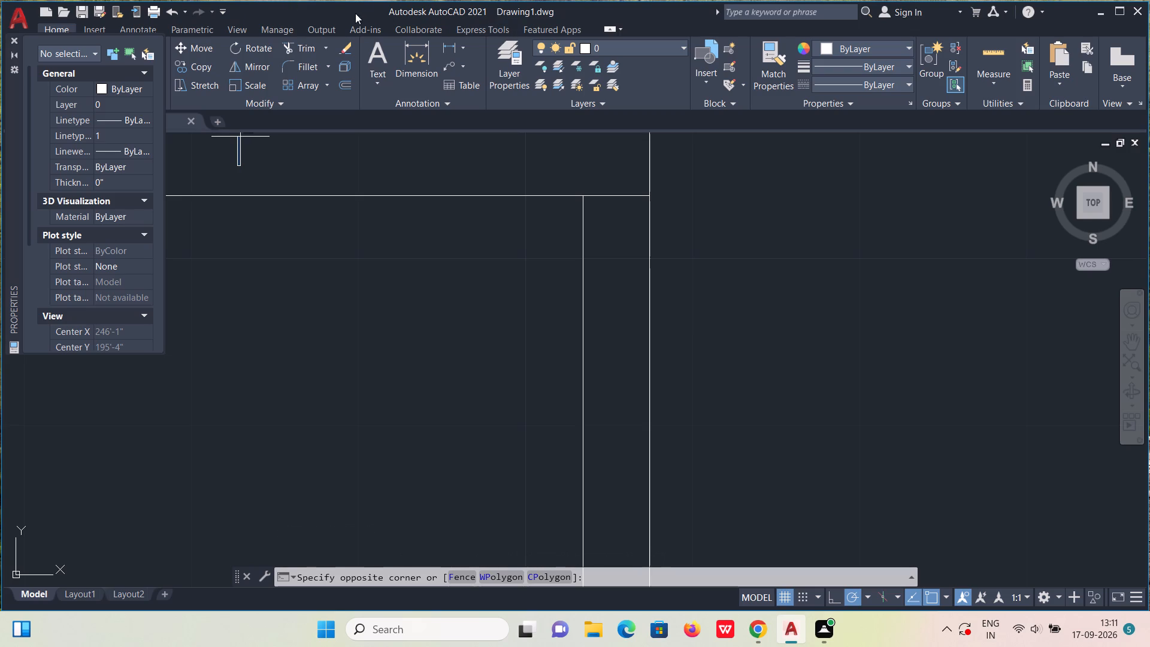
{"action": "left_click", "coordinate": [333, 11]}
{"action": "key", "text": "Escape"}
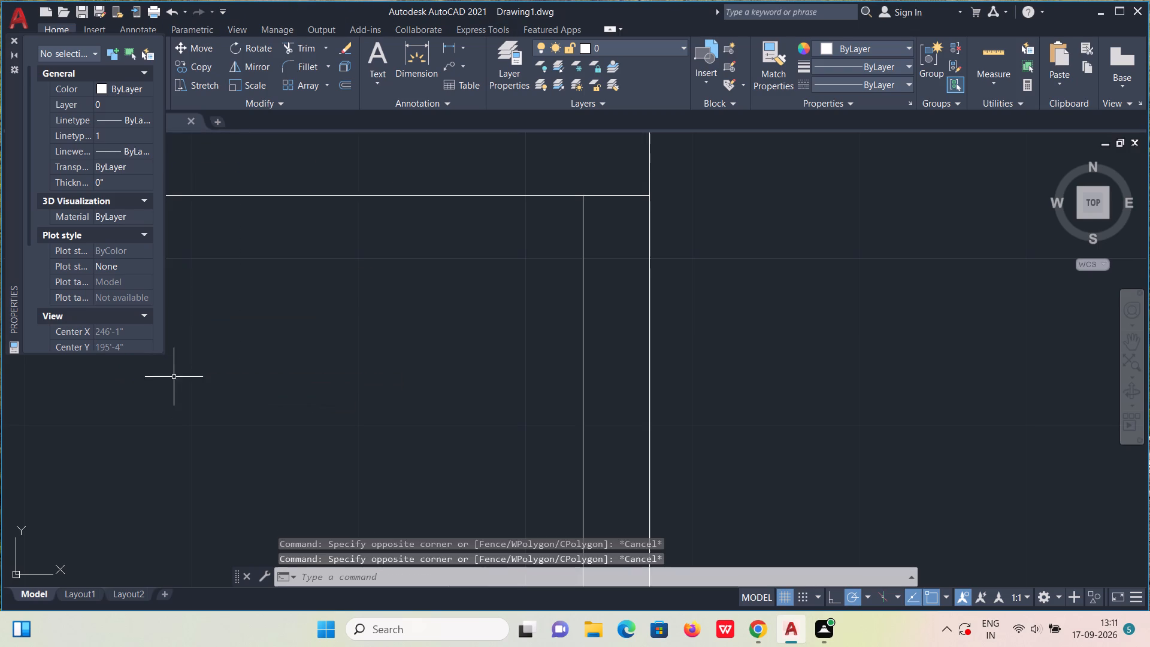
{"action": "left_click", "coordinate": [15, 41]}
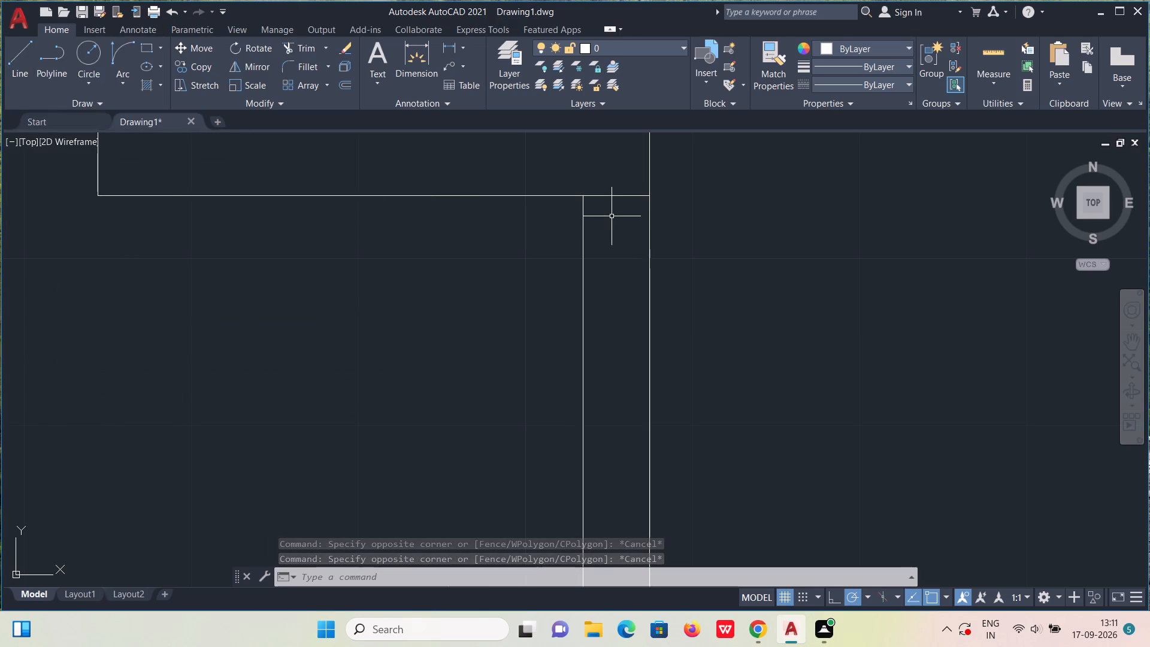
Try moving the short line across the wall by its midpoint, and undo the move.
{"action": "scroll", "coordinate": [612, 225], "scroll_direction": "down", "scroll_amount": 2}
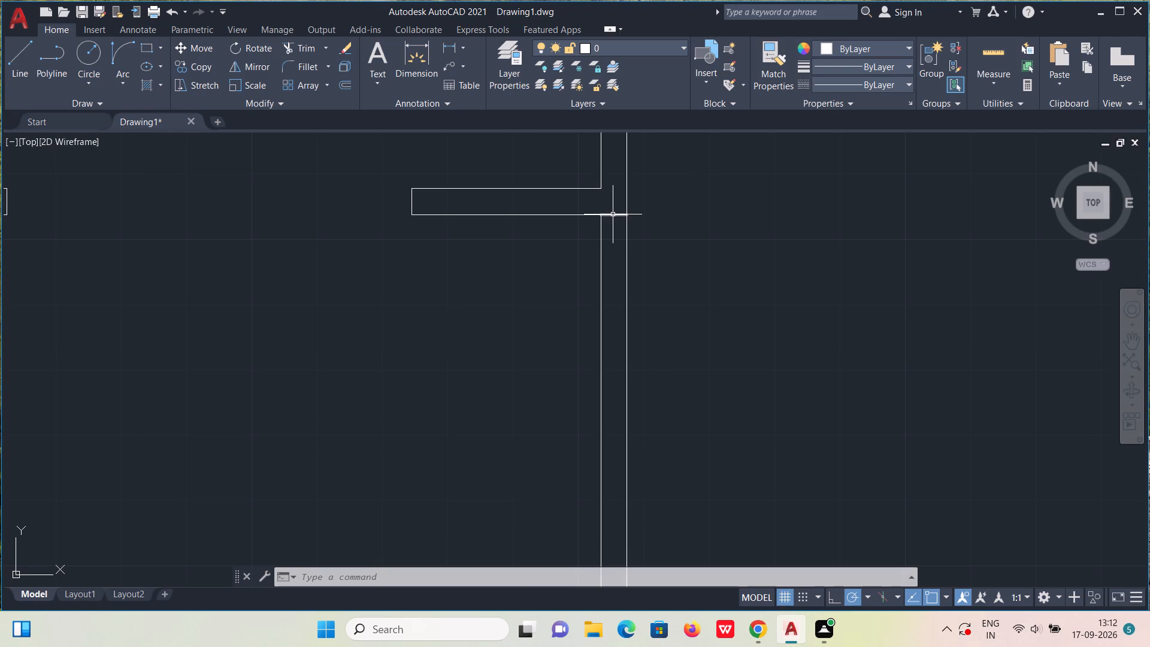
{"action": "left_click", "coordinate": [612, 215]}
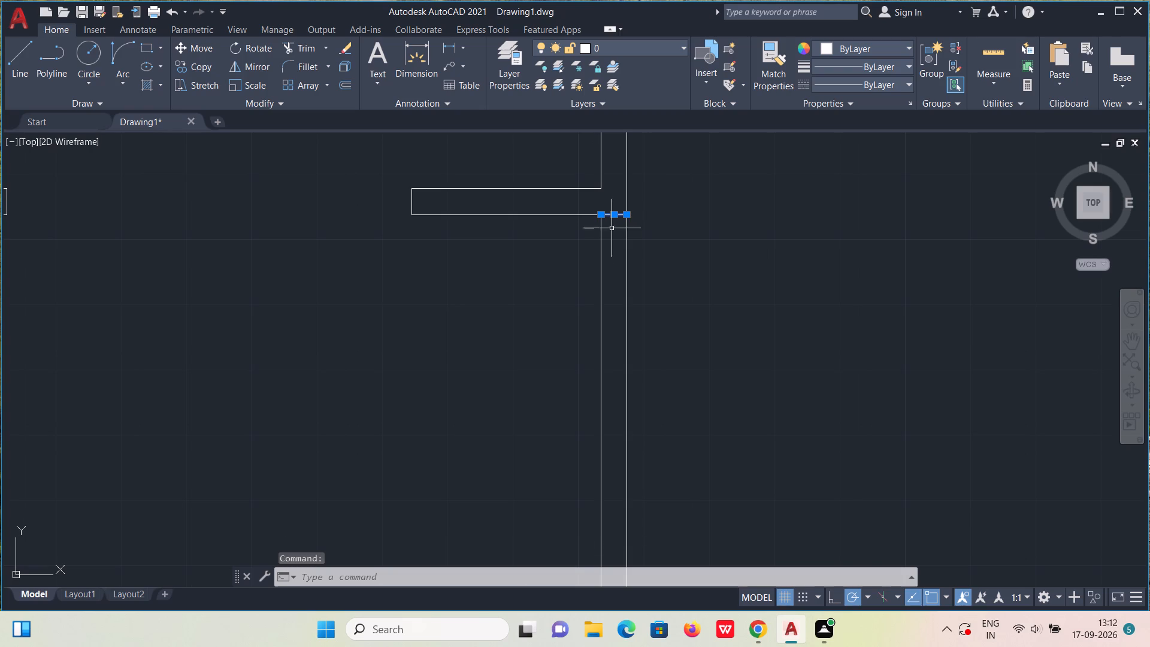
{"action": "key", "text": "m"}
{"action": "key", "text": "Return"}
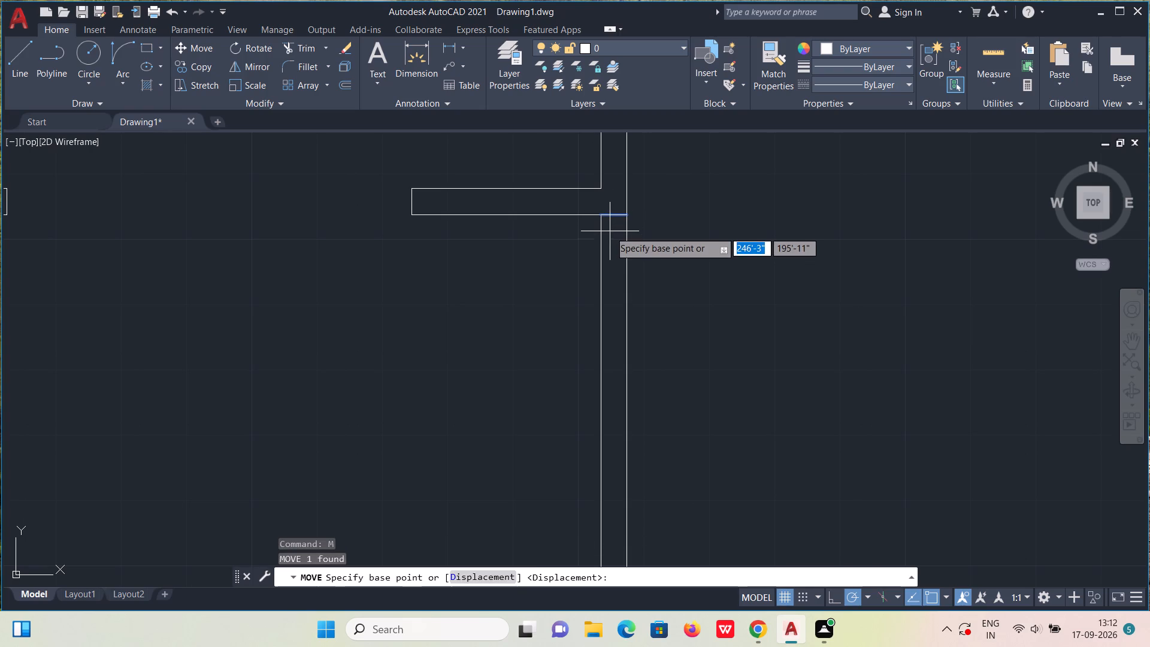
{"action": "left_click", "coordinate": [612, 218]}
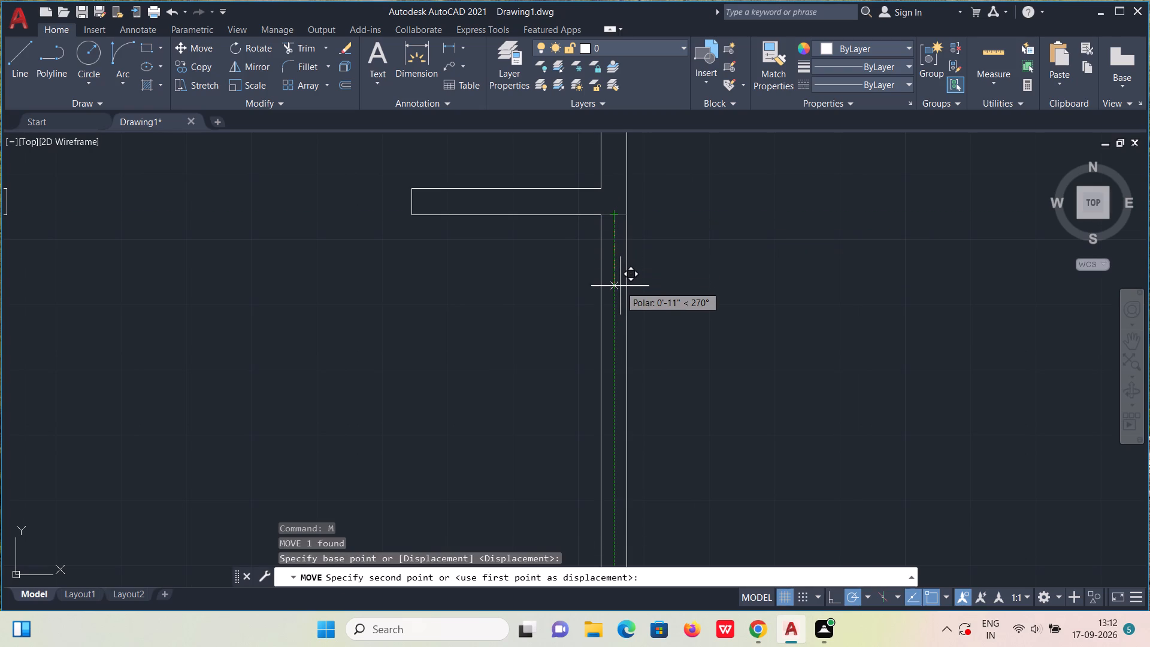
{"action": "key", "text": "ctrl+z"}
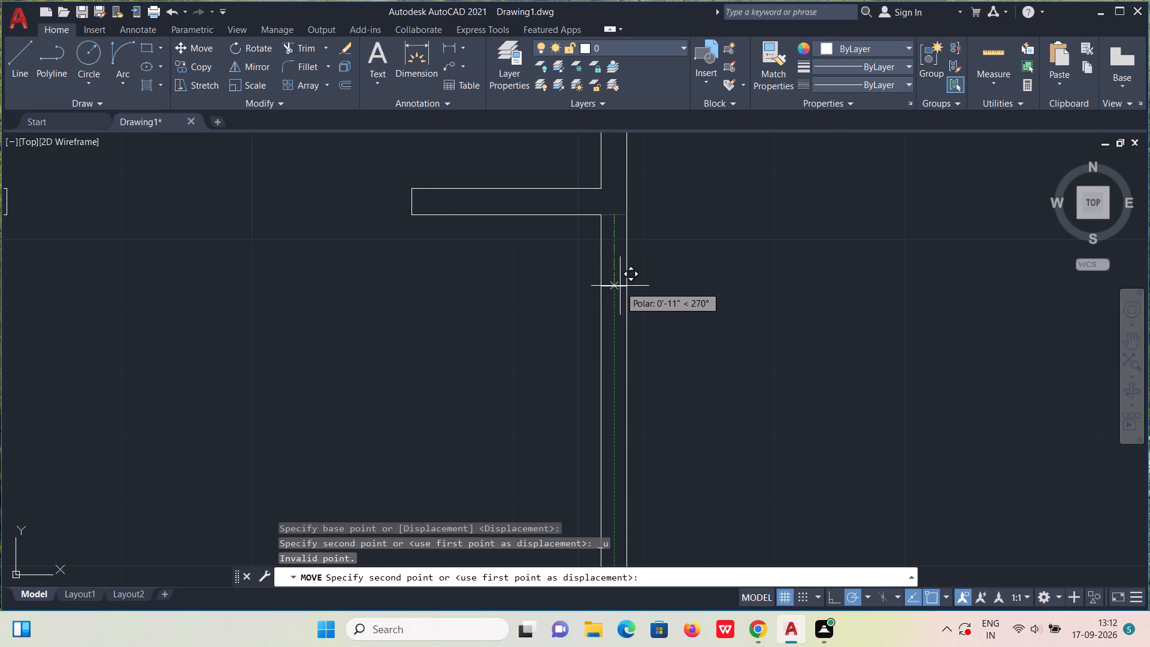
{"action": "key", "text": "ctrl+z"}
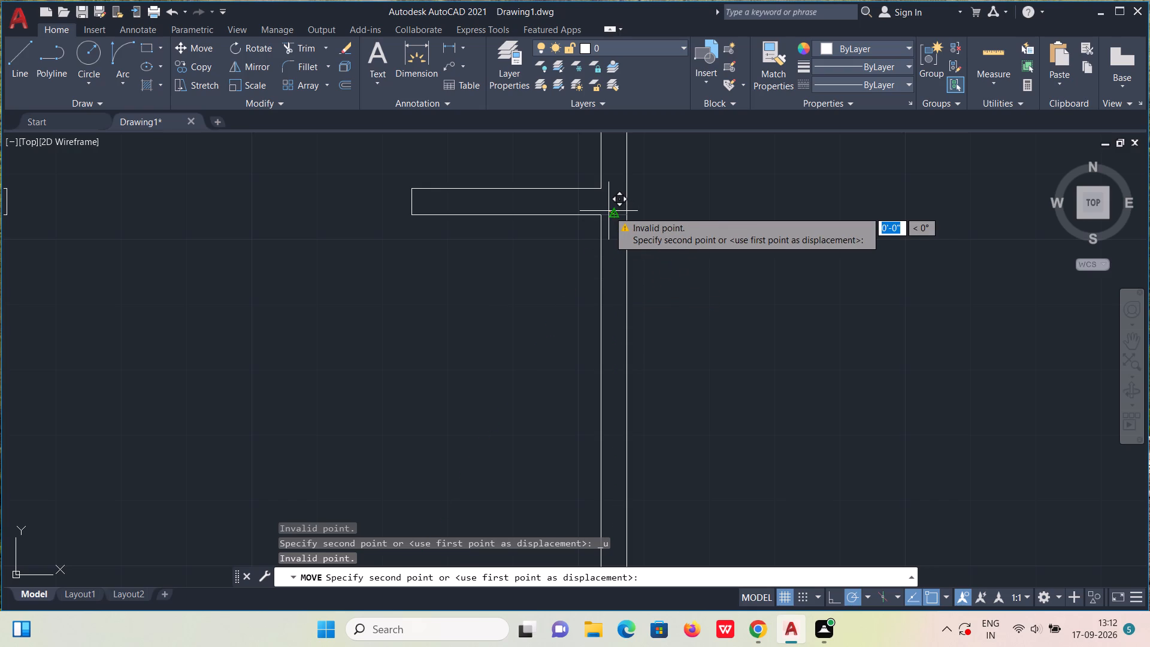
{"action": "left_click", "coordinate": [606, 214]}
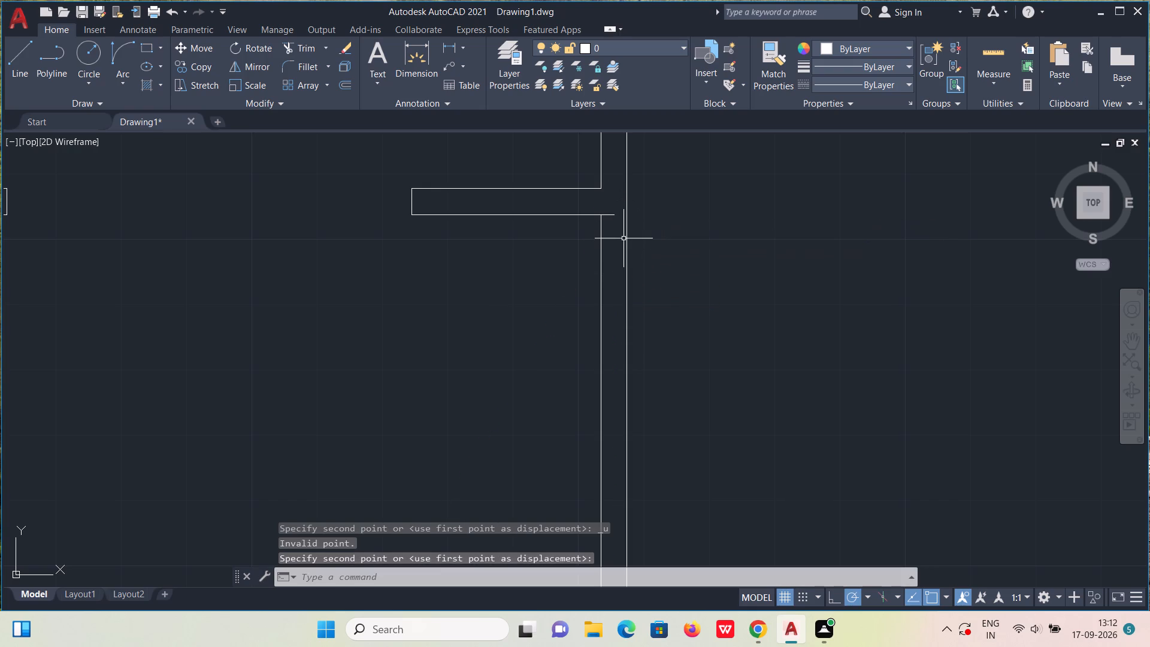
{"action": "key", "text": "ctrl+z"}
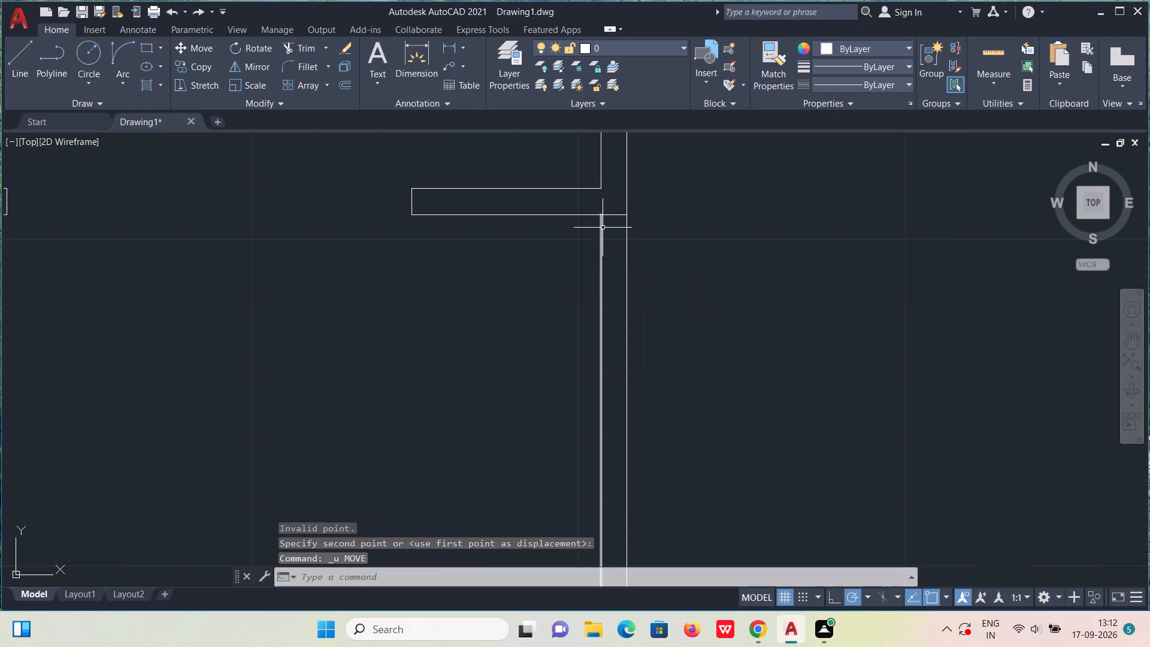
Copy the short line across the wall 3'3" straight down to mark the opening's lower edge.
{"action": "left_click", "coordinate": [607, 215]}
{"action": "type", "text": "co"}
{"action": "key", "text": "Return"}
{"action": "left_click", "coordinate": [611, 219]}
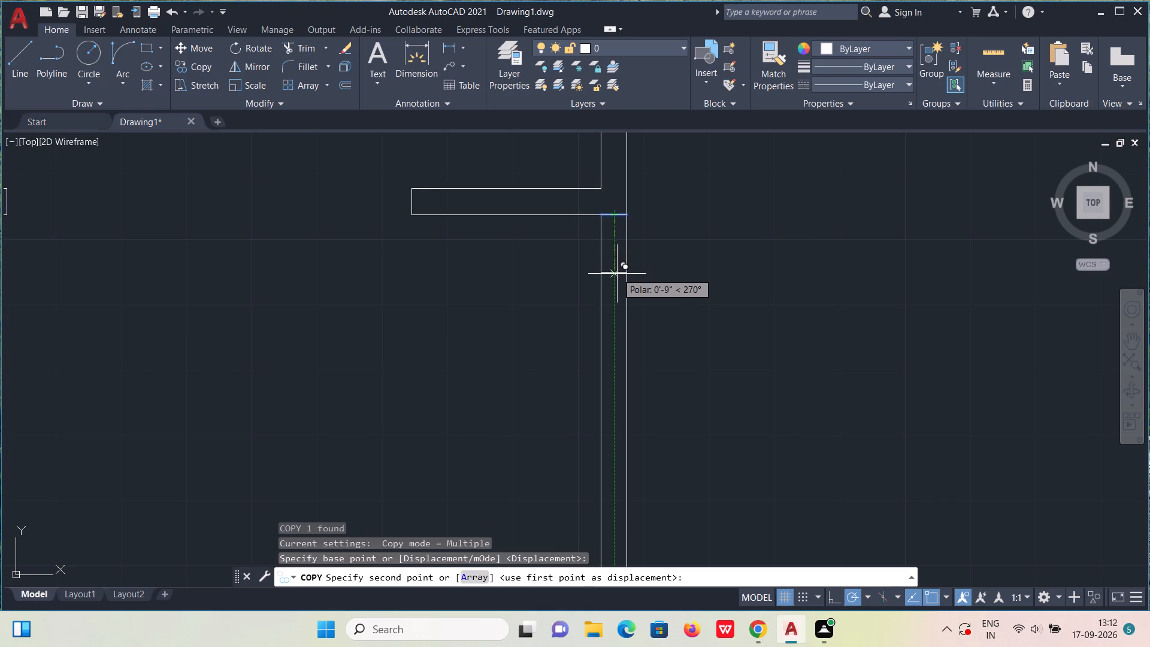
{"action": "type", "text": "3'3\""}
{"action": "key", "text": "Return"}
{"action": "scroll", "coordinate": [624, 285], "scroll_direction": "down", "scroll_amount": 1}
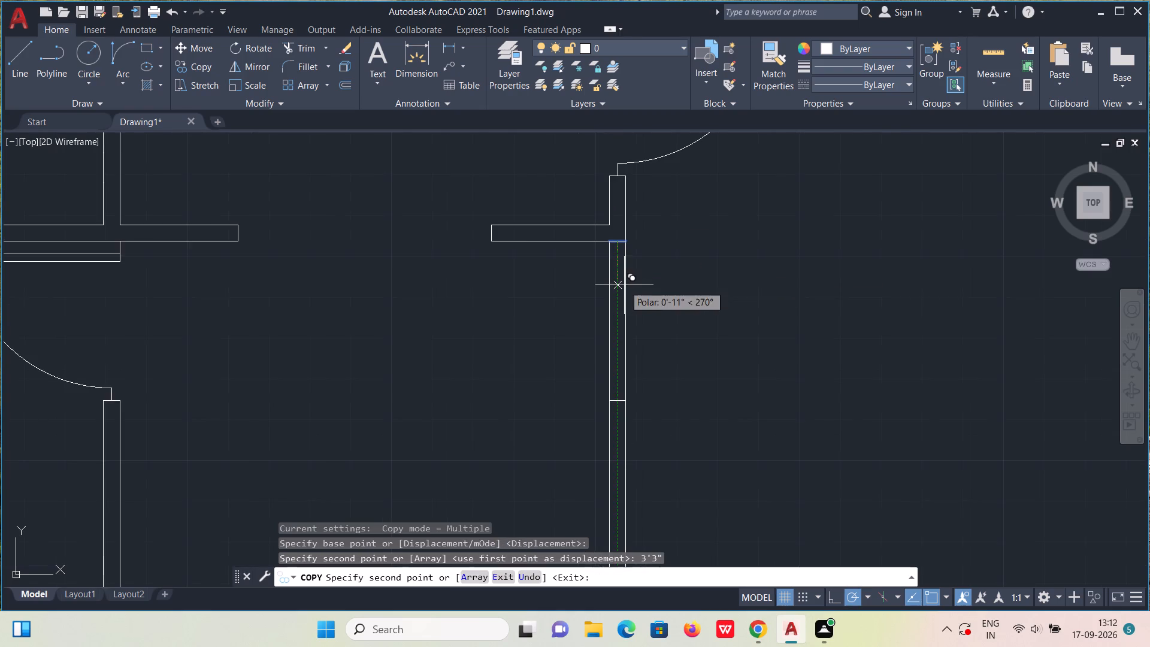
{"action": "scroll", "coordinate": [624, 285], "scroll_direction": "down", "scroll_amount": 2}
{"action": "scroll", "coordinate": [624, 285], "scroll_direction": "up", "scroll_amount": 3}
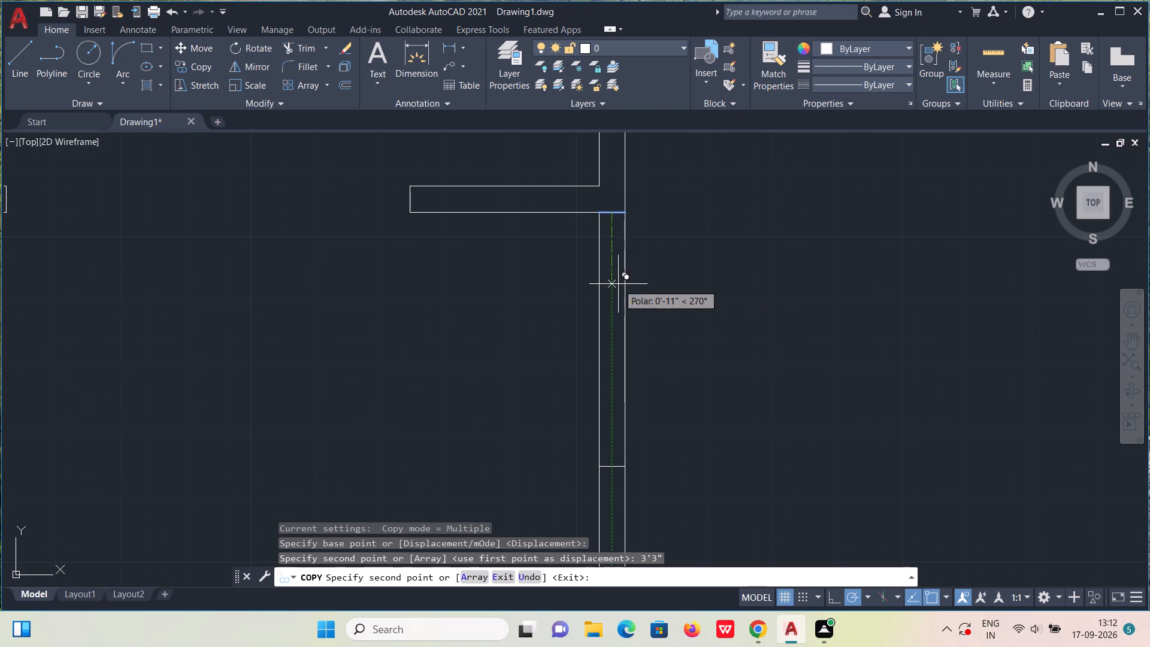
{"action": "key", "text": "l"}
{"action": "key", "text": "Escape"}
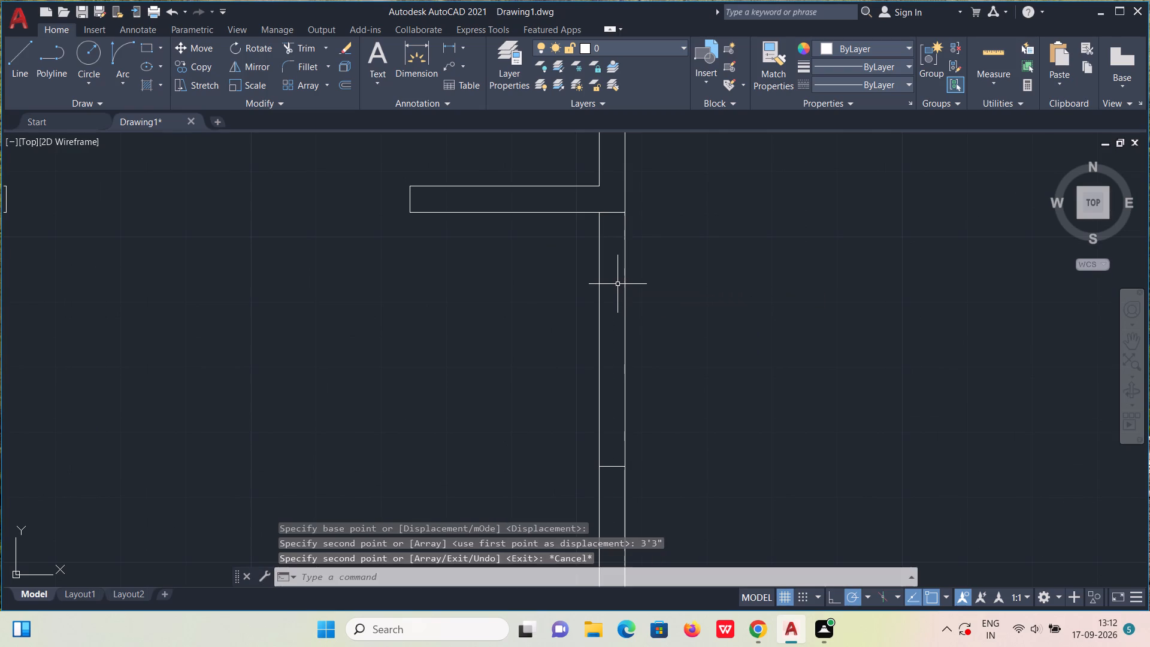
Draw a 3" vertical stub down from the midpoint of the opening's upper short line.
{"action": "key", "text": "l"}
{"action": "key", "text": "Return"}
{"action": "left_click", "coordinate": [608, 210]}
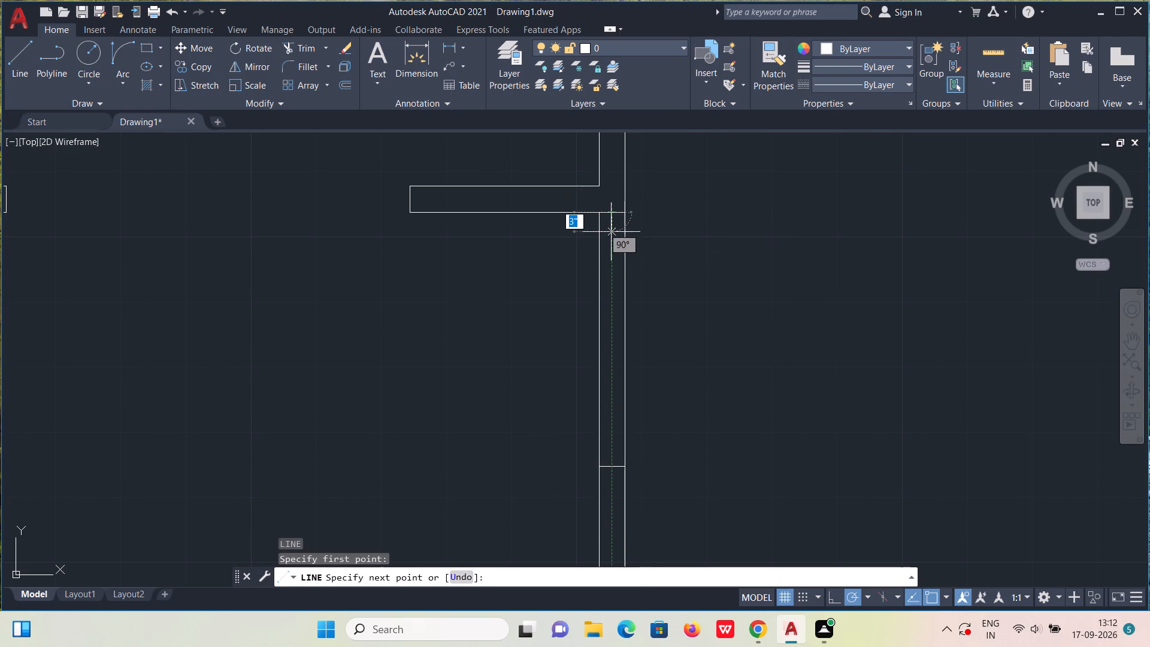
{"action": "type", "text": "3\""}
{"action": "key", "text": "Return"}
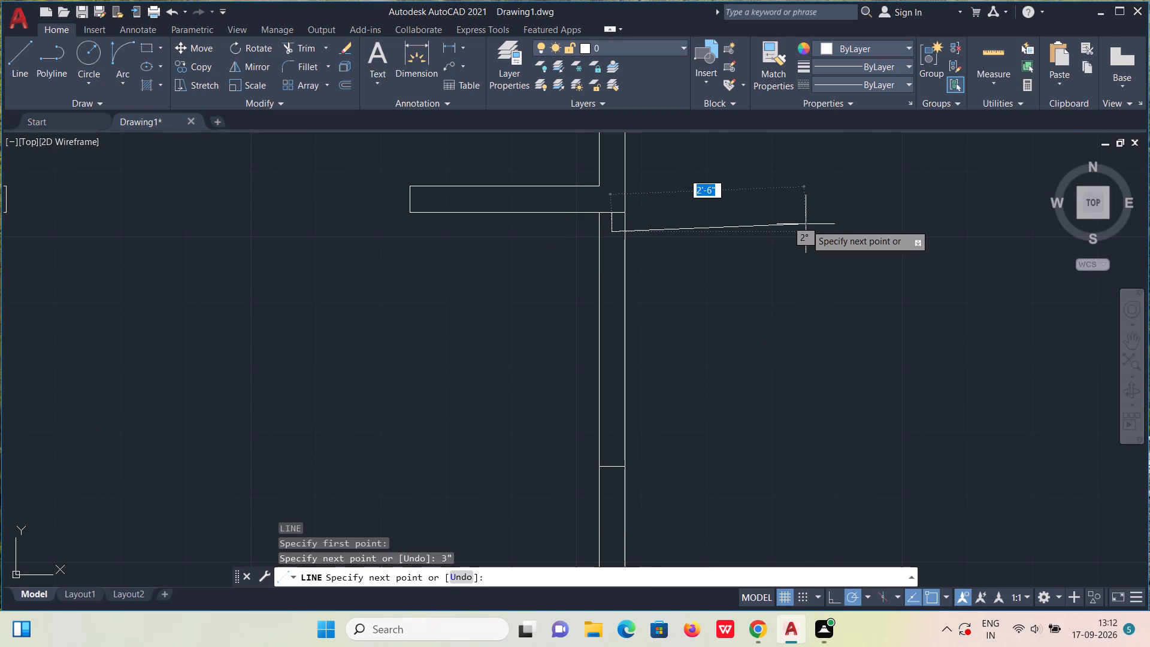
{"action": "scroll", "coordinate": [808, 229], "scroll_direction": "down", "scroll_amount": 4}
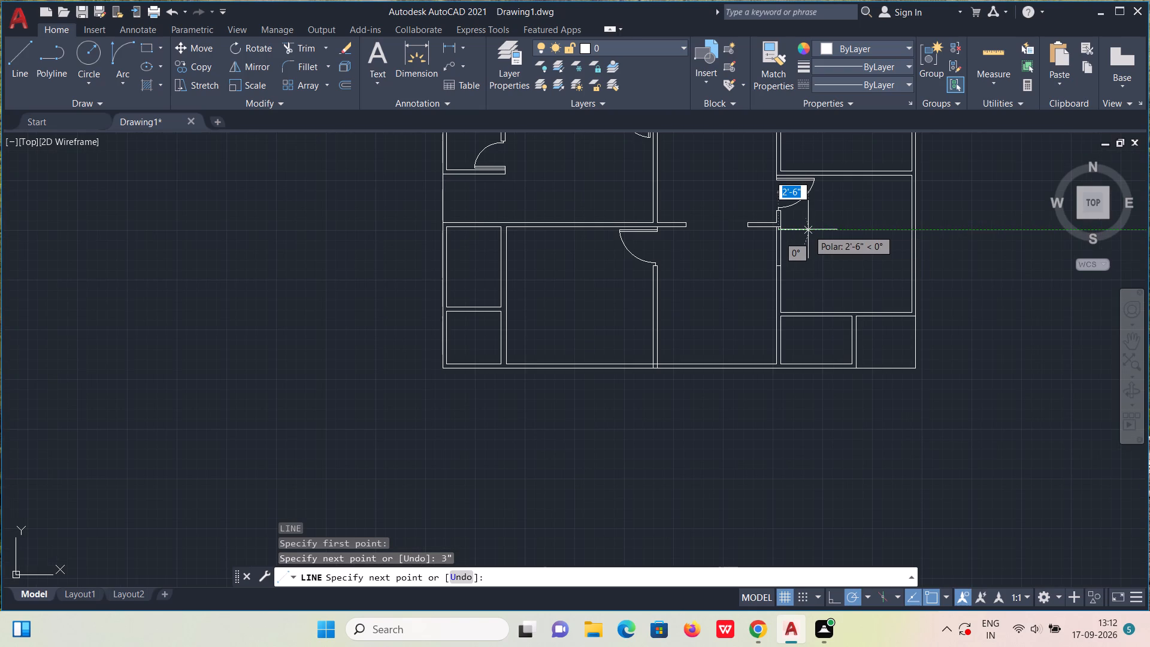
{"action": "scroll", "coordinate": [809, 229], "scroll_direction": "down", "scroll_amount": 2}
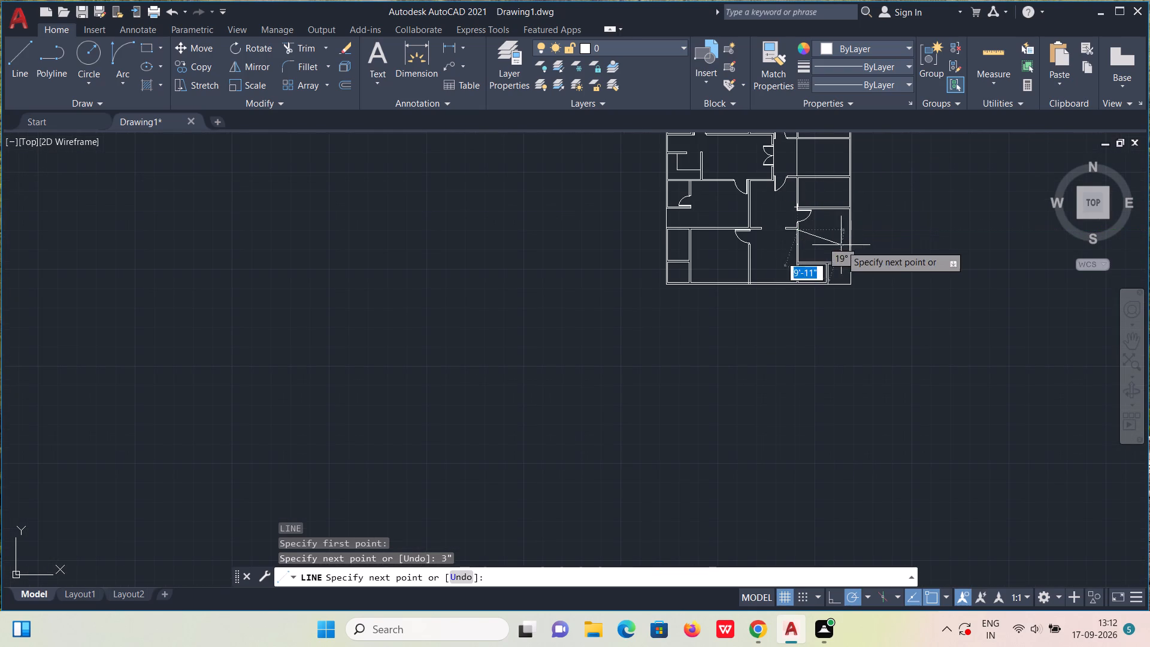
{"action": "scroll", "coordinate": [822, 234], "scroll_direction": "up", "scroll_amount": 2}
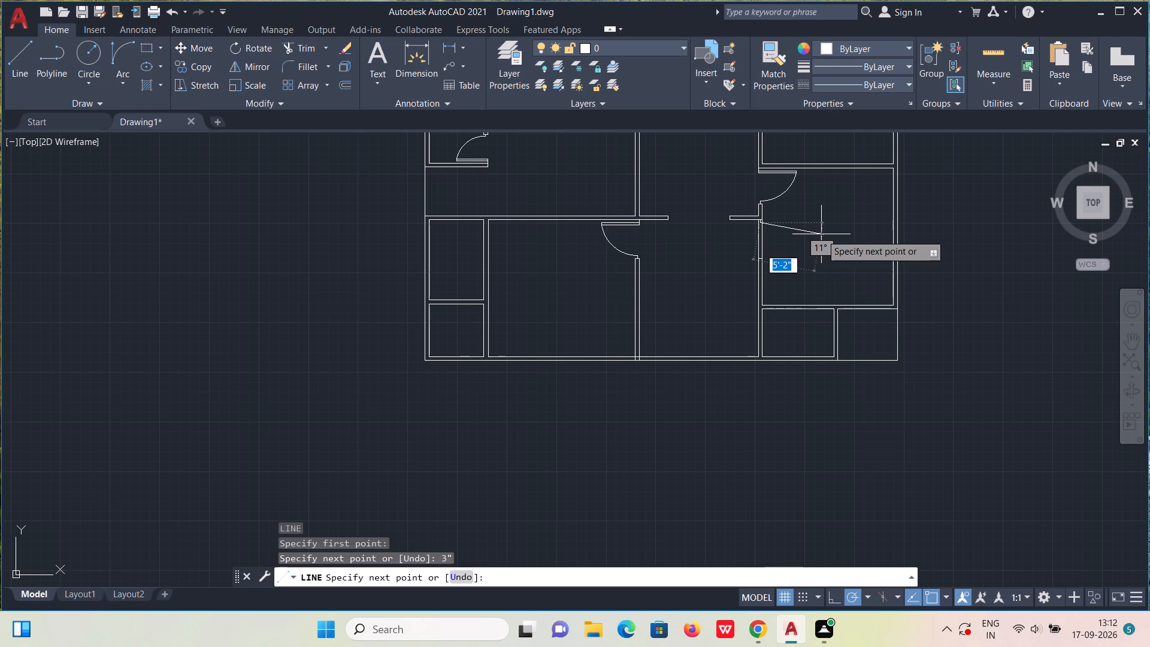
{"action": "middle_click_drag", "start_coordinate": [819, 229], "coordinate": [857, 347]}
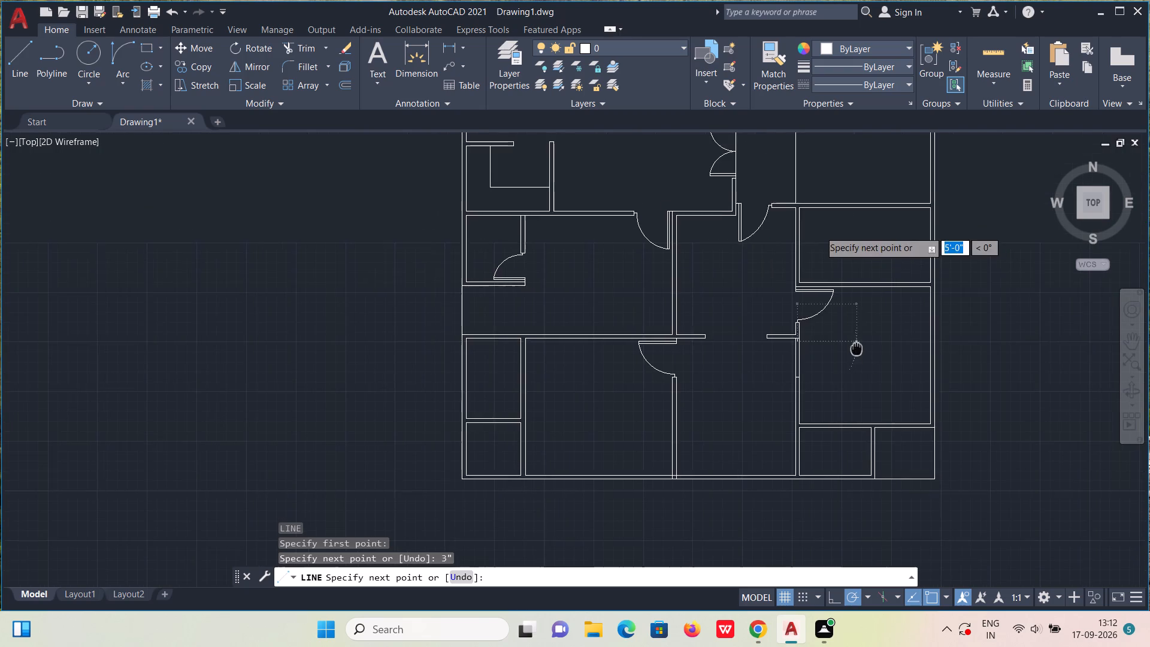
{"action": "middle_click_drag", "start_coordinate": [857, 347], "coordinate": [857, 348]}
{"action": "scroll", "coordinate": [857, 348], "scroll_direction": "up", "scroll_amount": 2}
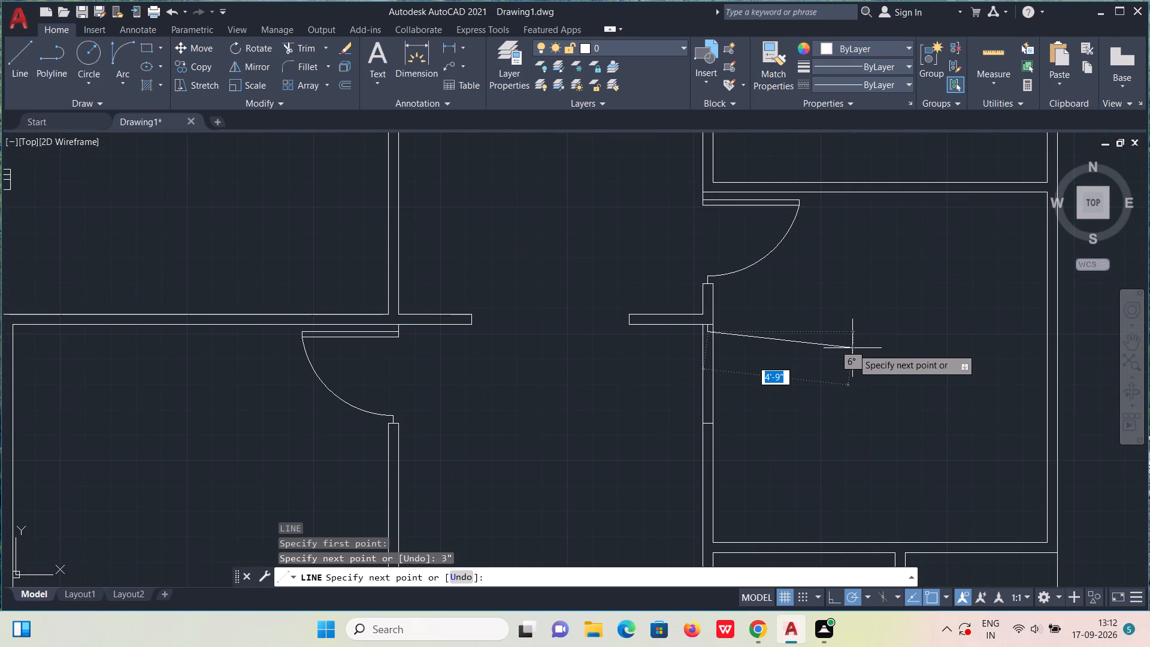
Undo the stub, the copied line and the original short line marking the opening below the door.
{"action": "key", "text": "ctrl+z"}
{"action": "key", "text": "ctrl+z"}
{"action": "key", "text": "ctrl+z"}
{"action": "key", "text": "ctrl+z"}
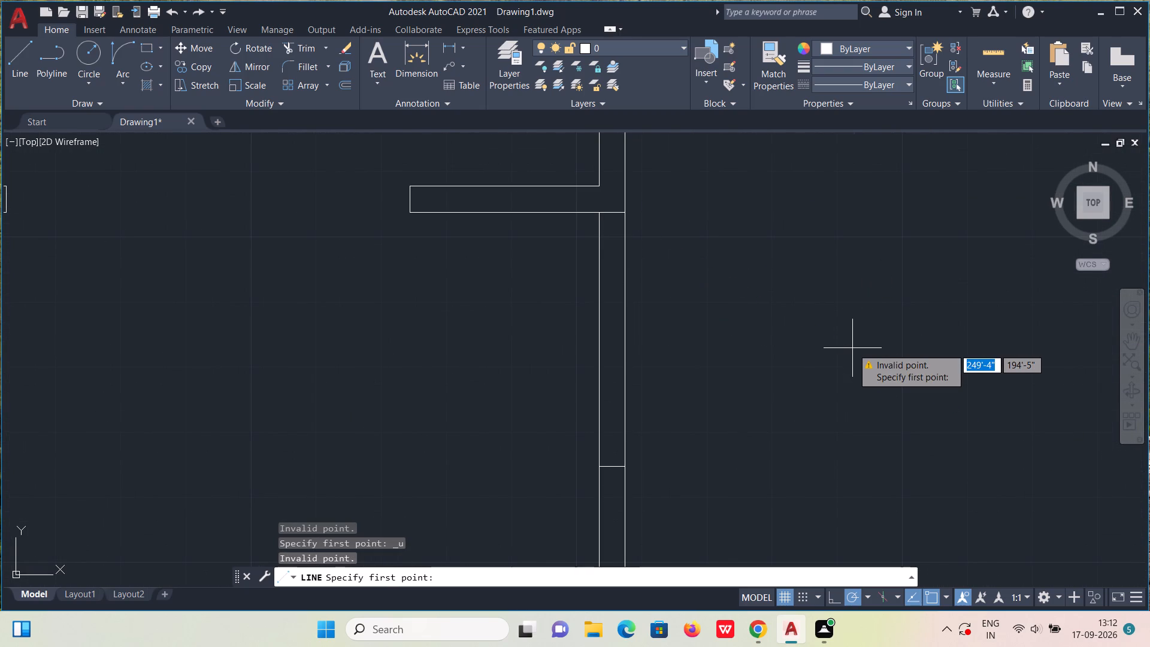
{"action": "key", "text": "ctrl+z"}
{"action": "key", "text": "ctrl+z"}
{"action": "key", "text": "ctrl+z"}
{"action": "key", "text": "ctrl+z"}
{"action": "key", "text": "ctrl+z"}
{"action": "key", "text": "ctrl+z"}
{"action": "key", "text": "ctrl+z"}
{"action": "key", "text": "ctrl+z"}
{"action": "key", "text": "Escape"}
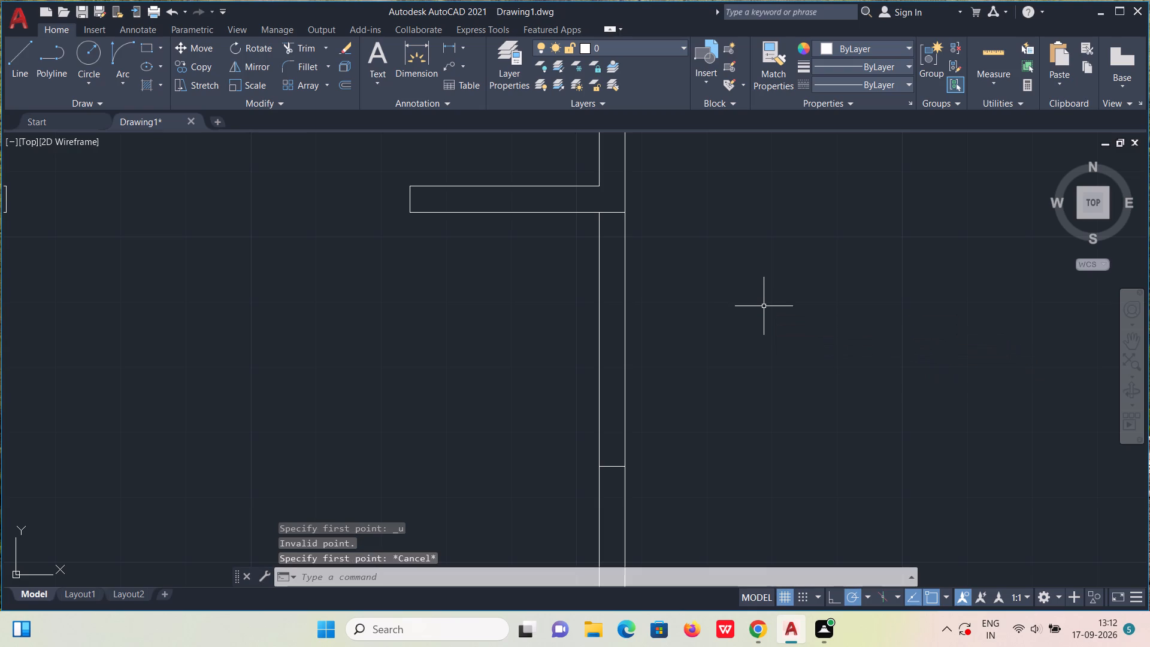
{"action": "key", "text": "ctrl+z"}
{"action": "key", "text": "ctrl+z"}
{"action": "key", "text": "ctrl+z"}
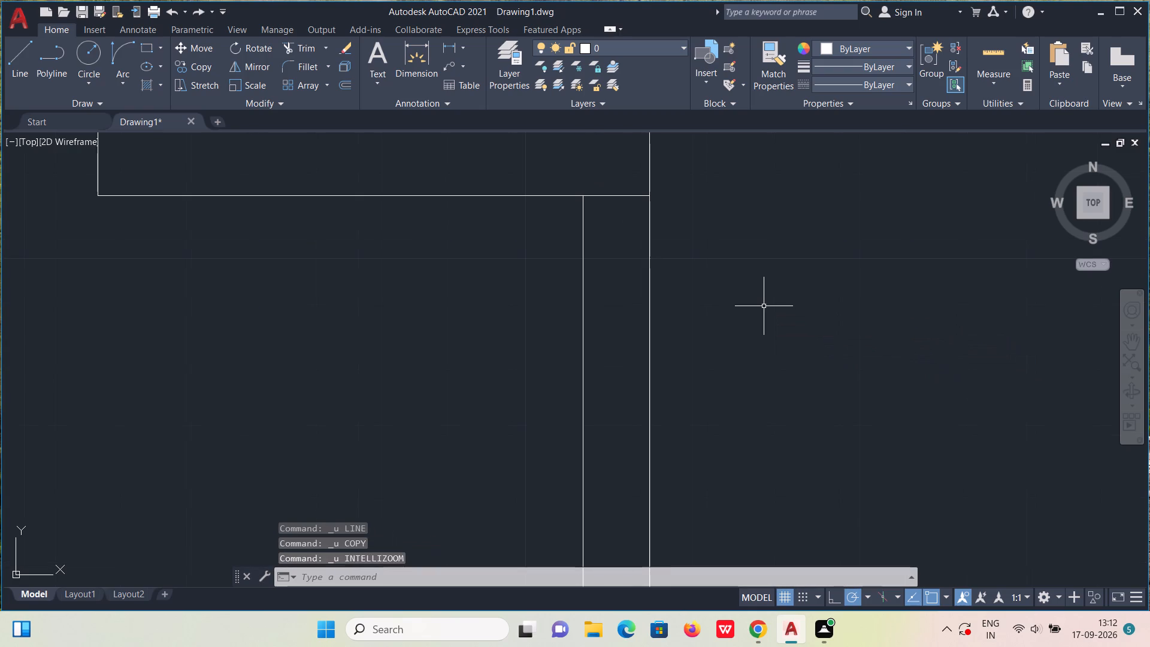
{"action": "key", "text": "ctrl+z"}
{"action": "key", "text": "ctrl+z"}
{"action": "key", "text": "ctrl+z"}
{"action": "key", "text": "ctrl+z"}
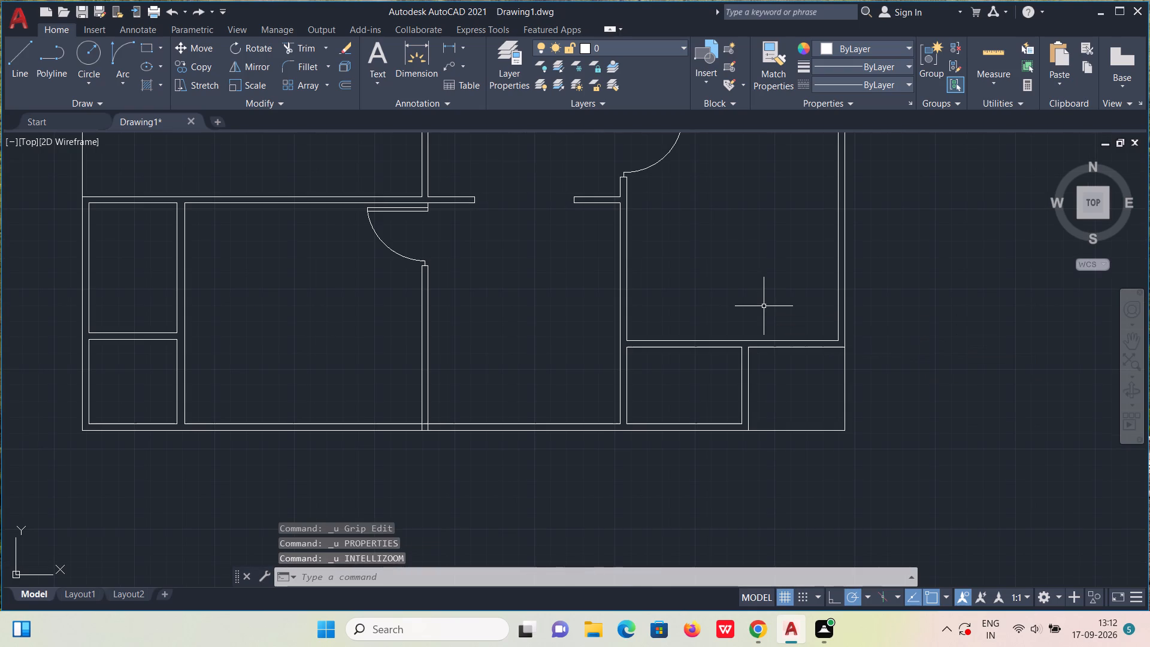
Draw a short line across the same wall above the door, level with the north face of the wall dividing the eastern rooms.
{"action": "middle_click_drag", "start_coordinate": [659, 210], "coordinate": [688, 436]}
{"action": "scroll", "coordinate": [686, 324], "scroll_direction": "up", "scroll_amount": 2}
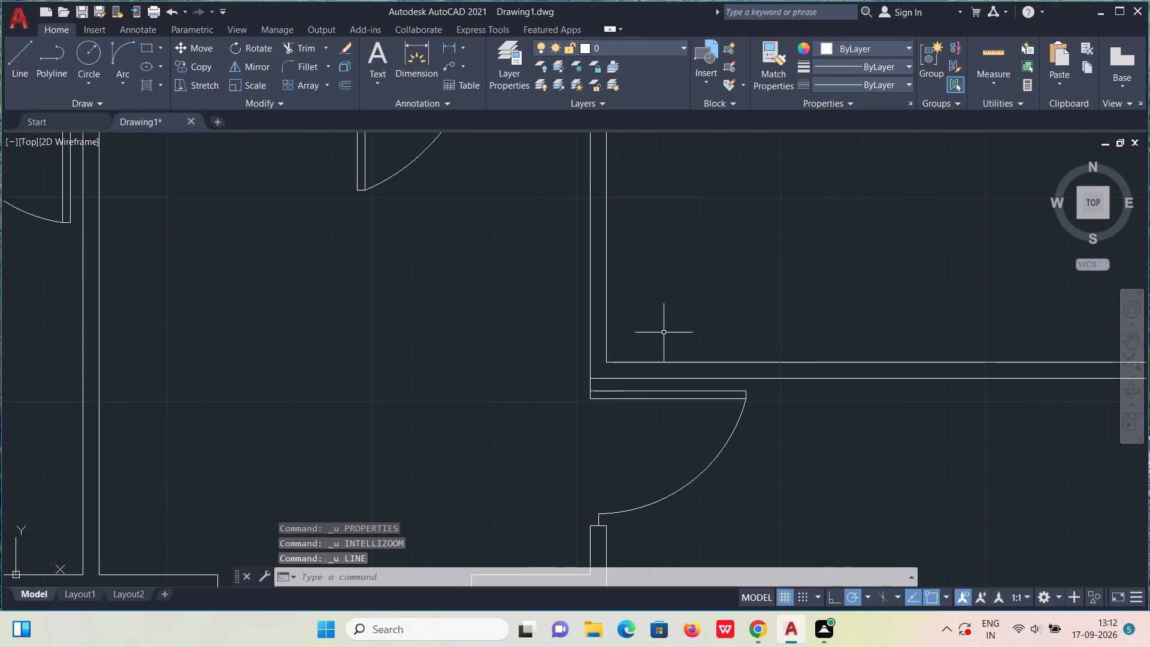
{"action": "scroll", "coordinate": [662, 332], "scroll_direction": "up", "scroll_amount": 1}
{"action": "key", "text": "l"}
{"action": "key", "text": "Return"}
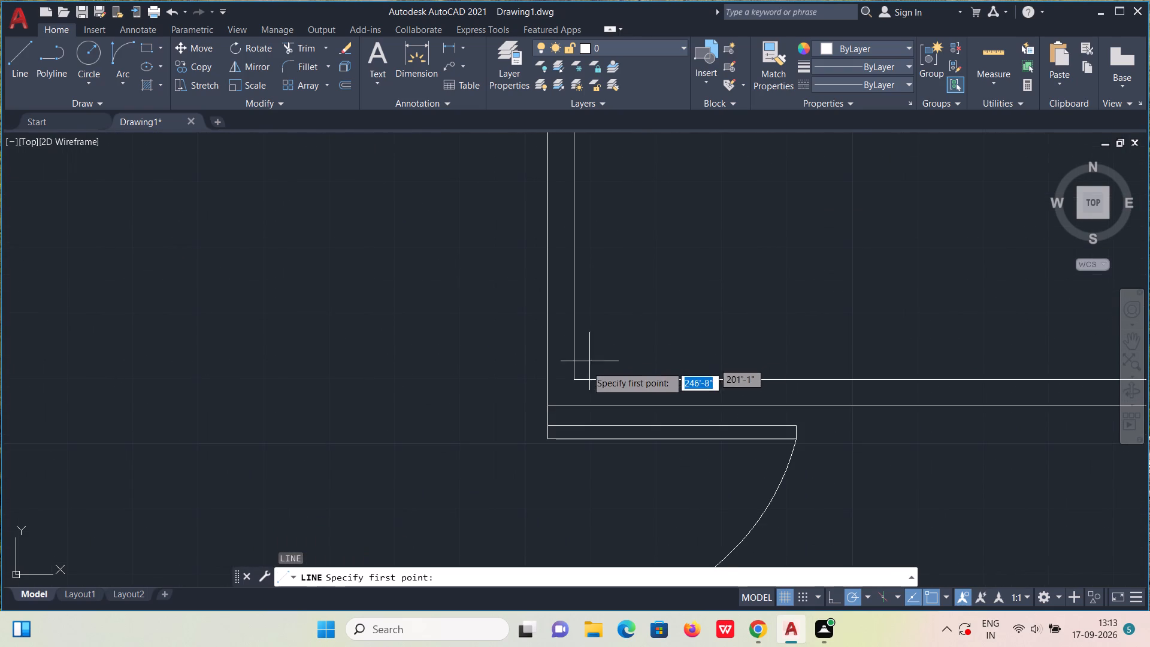
{"action": "scroll", "coordinate": [578, 382], "scroll_direction": "up", "scroll_amount": 1}
{"action": "left_click", "coordinate": [570, 379]}
{"action": "left_click", "coordinate": [527, 380]}
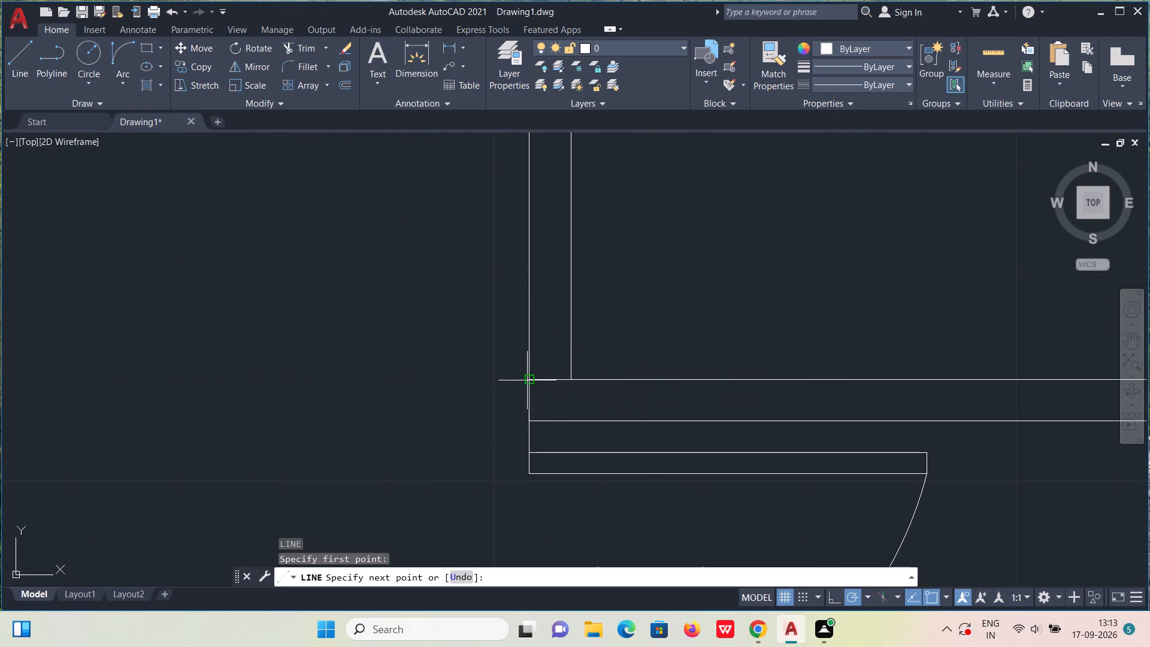
{"action": "key", "text": "Escape"}
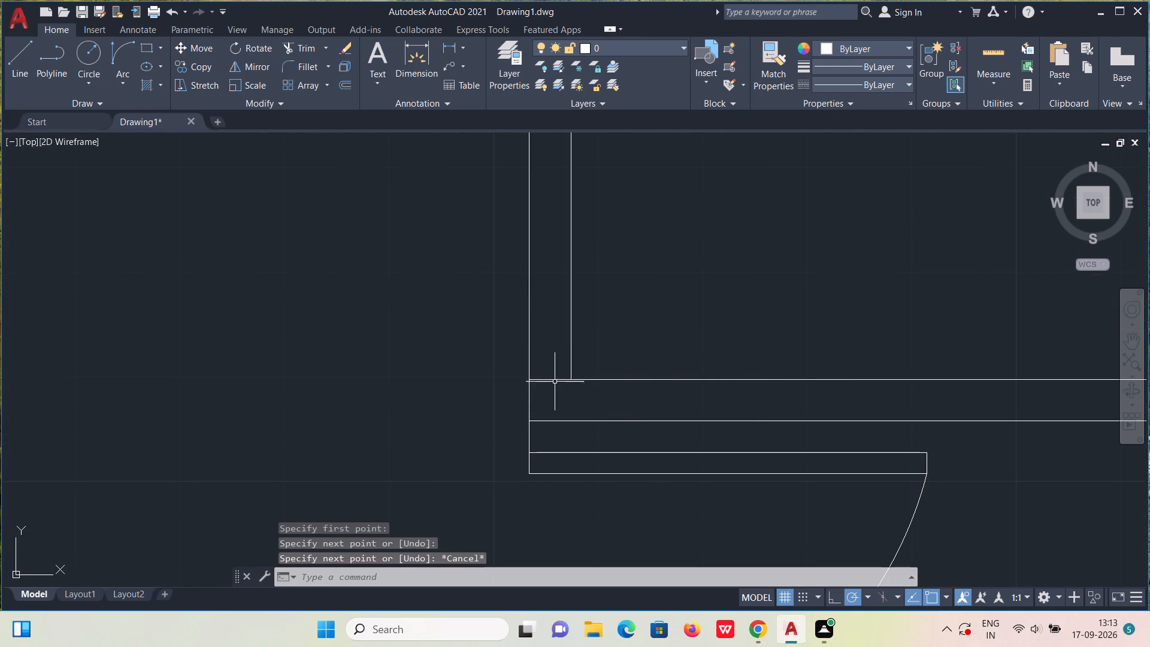
Copy the short line 3'3" straight up to mark the new opening's upper edge.
{"action": "left_click", "coordinate": [554, 379]}
{"action": "type", "text": "co"}
{"action": "key", "text": "Return"}
{"action": "left_click", "coordinate": [554, 379]}
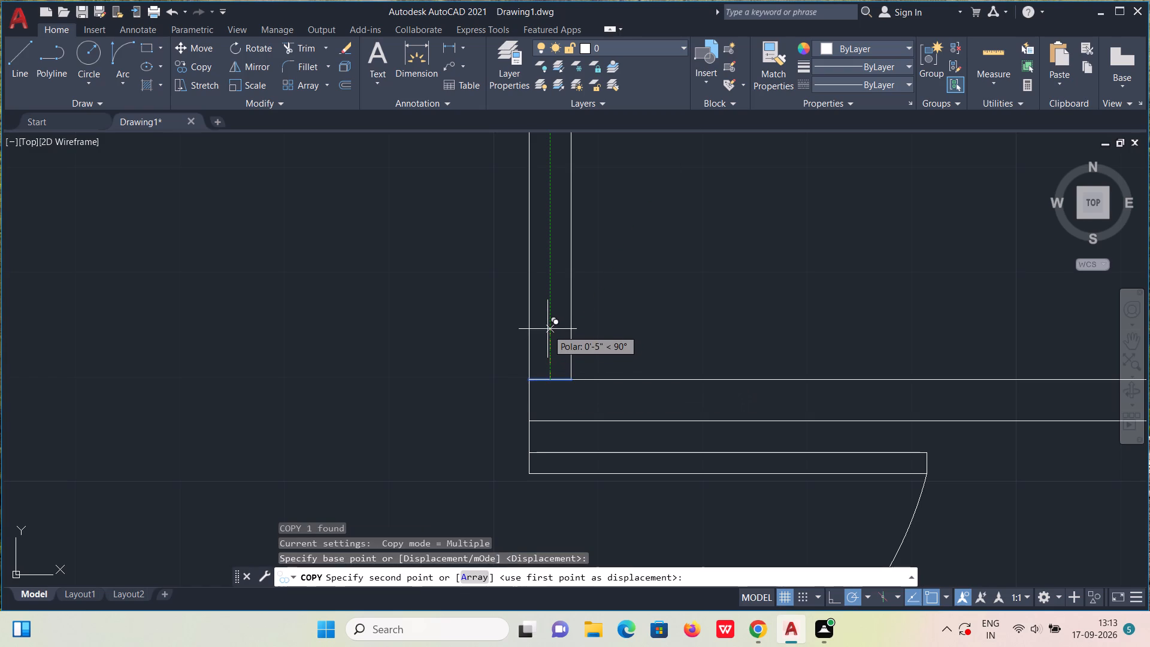
{"action": "type", "text": "3'3\""}
{"action": "key", "text": "Return"}
{"action": "scroll", "coordinate": [553, 291], "scroll_direction": "down", "scroll_amount": 3}
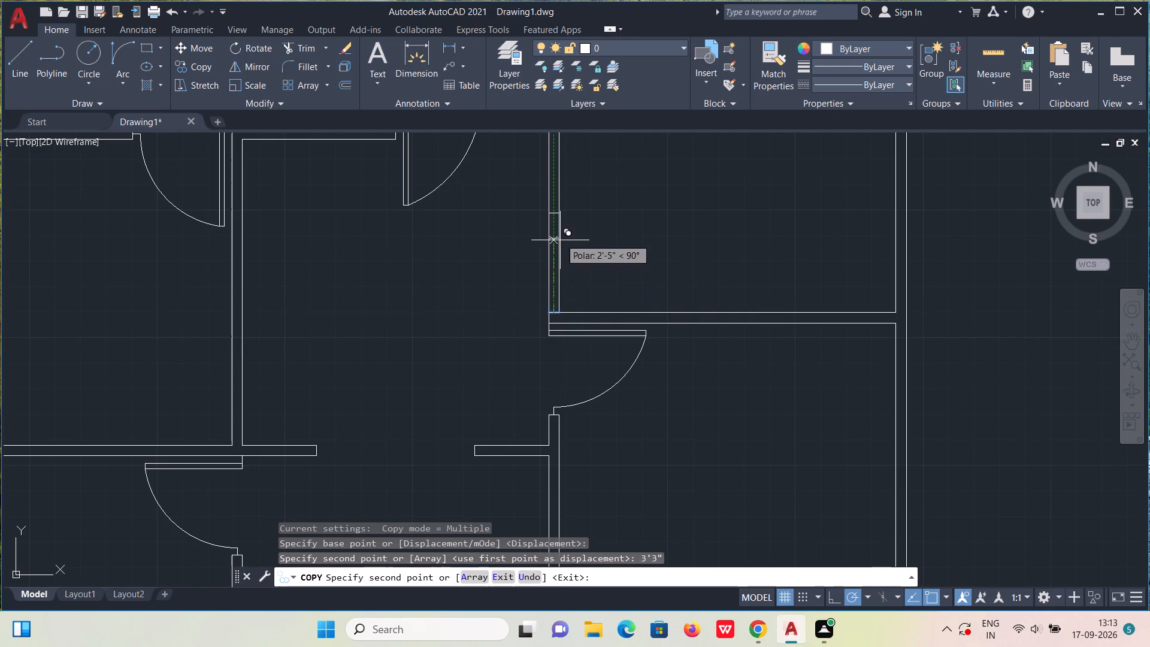
{"action": "key", "text": "Escape"}
From the lower line's midpoint, draw a 3" stub up and a 2" thick door leaf reaching 3' east and back to the wall's west face.
{"action": "scroll", "coordinate": [565, 268], "scroll_direction": "up", "scroll_amount": 2}
{"action": "key", "text": "l"}
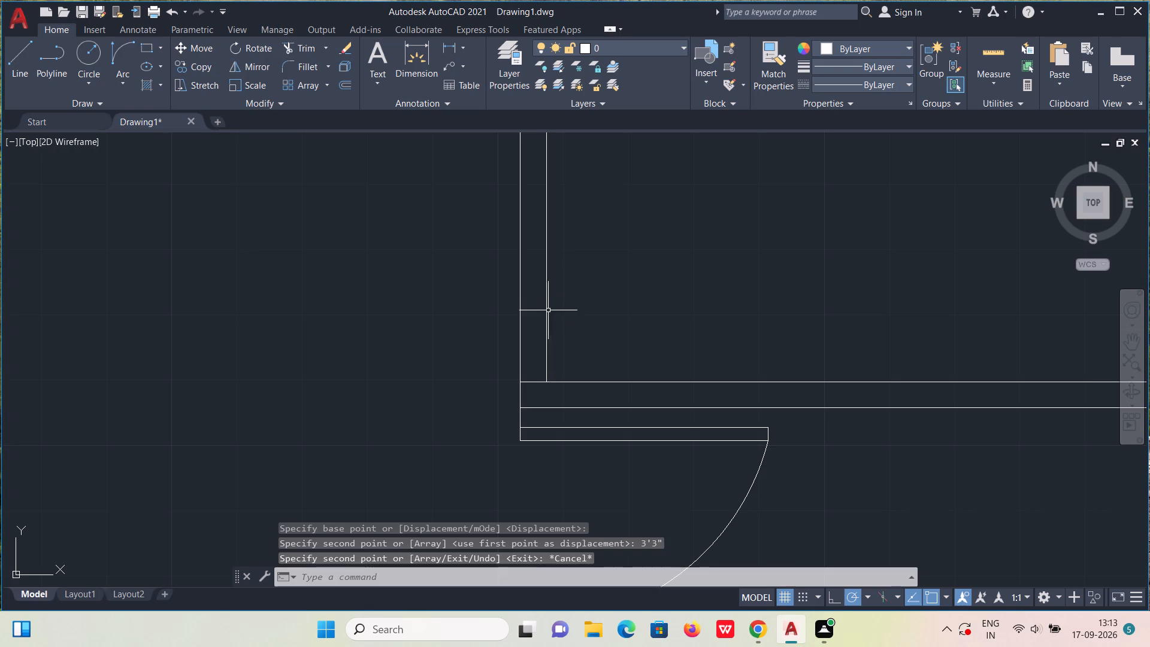
{"action": "key", "text": "Return"}
{"action": "left_click", "coordinate": [534, 382]}
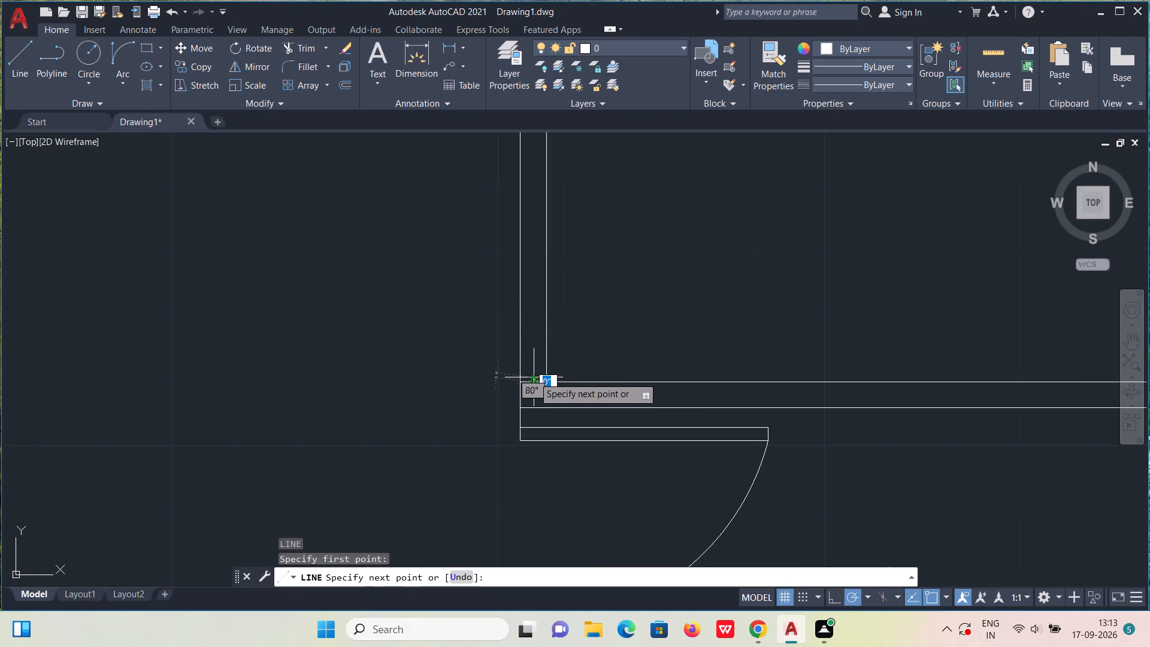
{"action": "type", "text": "3\""}
{"action": "key", "text": "Return"}
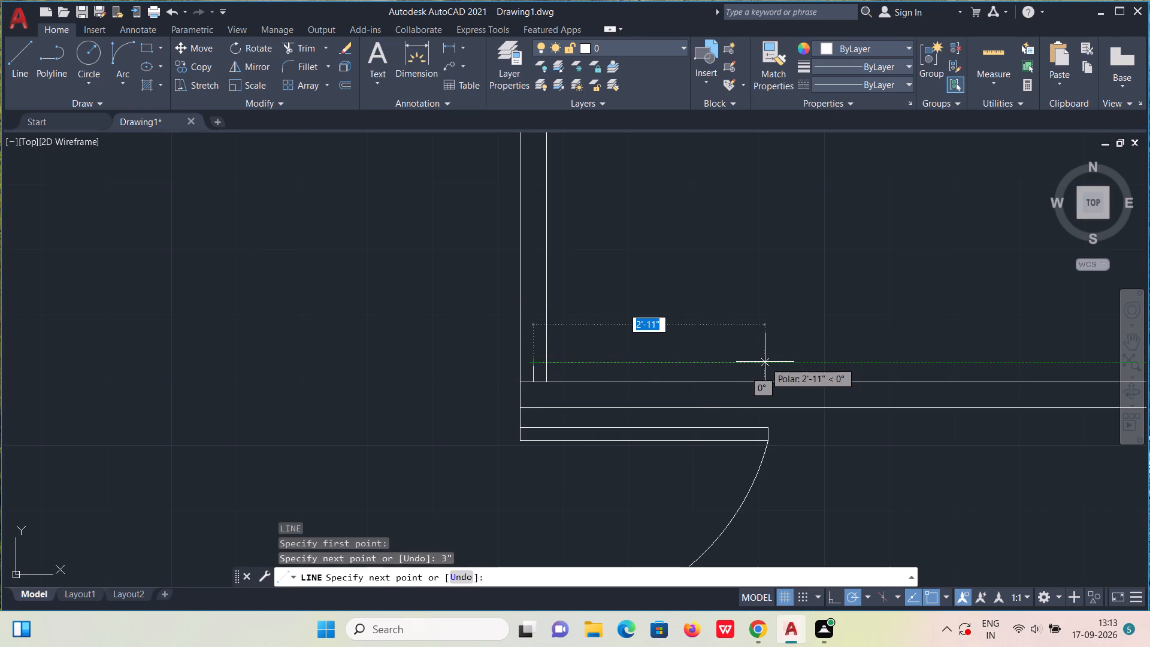
{"action": "type", "text": "3'"}
{"action": "key", "text": "Return"}
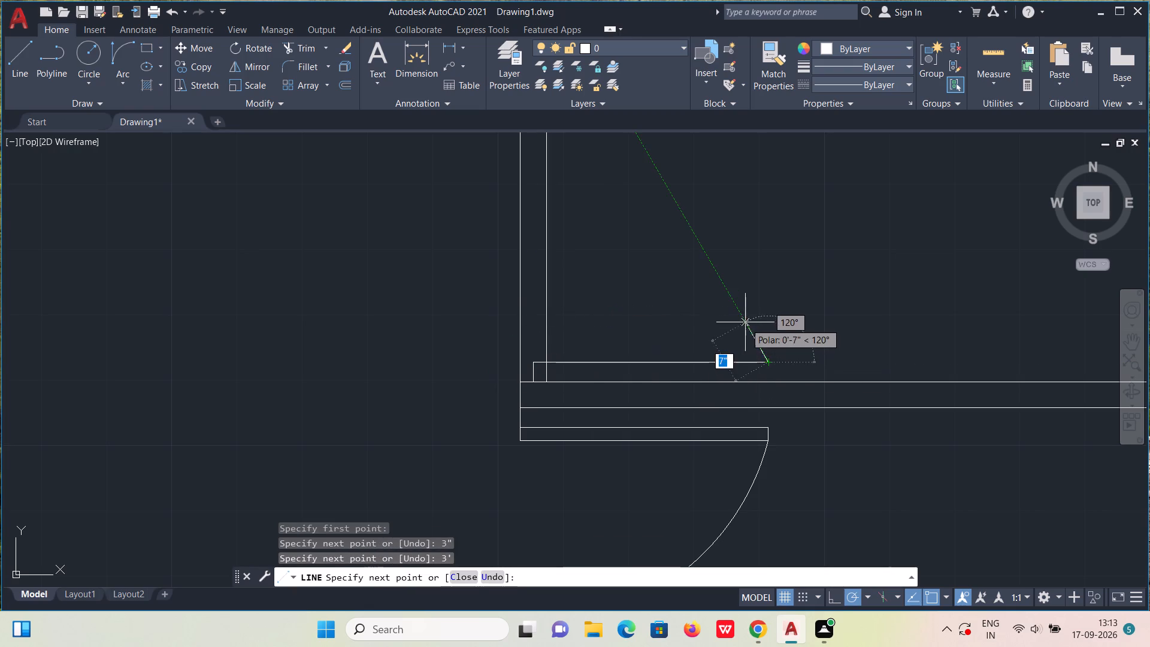
{"action": "type", "text": "2\""}
{"action": "key", "text": "Return"}
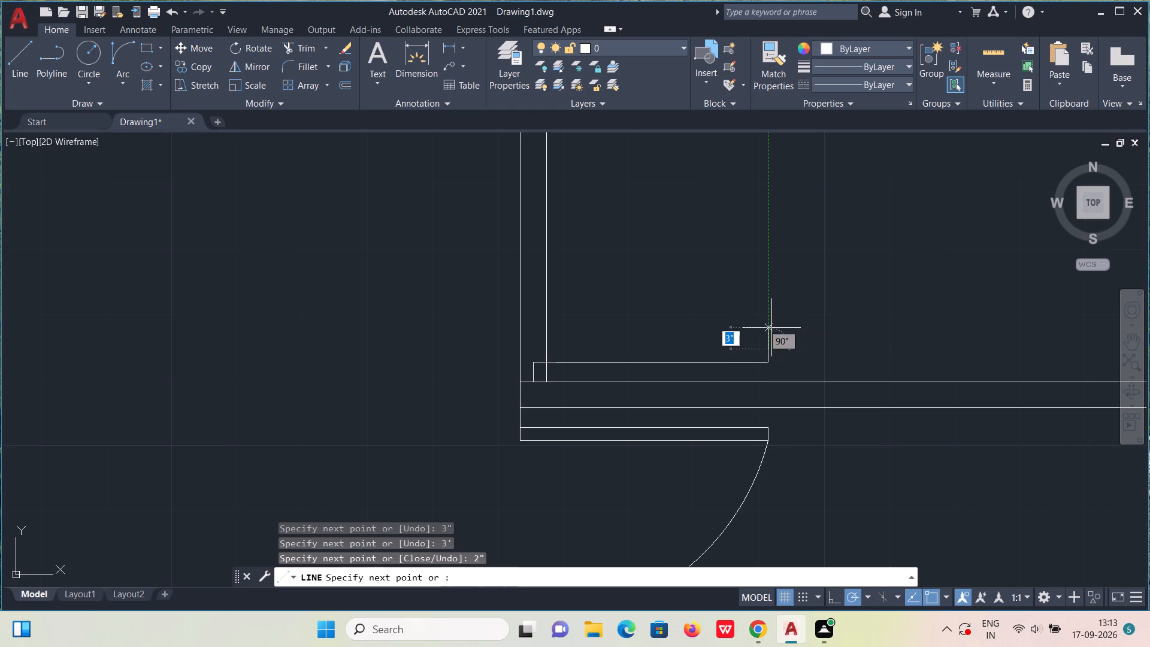
{"action": "left_click", "coordinate": [523, 351]}
{"action": "type", "text": "2\""}
{"action": "key", "text": "Return"}
{"action": "left_click", "coordinate": [544, 361]}
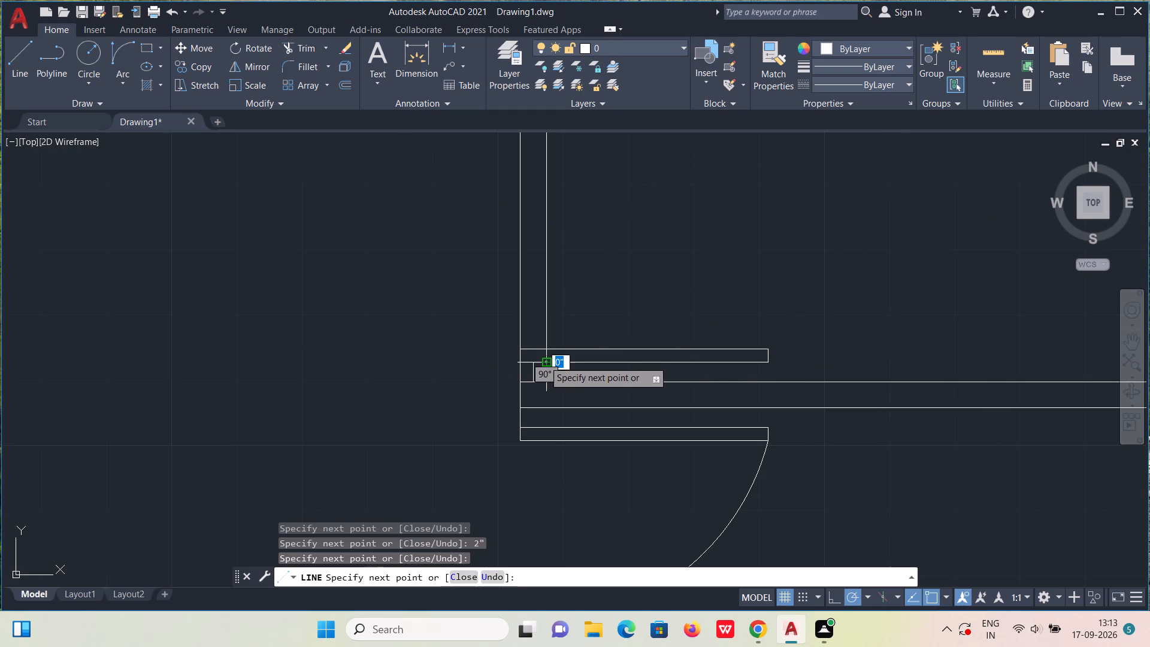
{"action": "key", "text": "Escape"}
Draw a 3" vertical stub down from the midpoint of the opening's upper short line.
{"action": "middle_click_drag", "start_coordinate": [565, 285], "coordinate": [618, 399]}
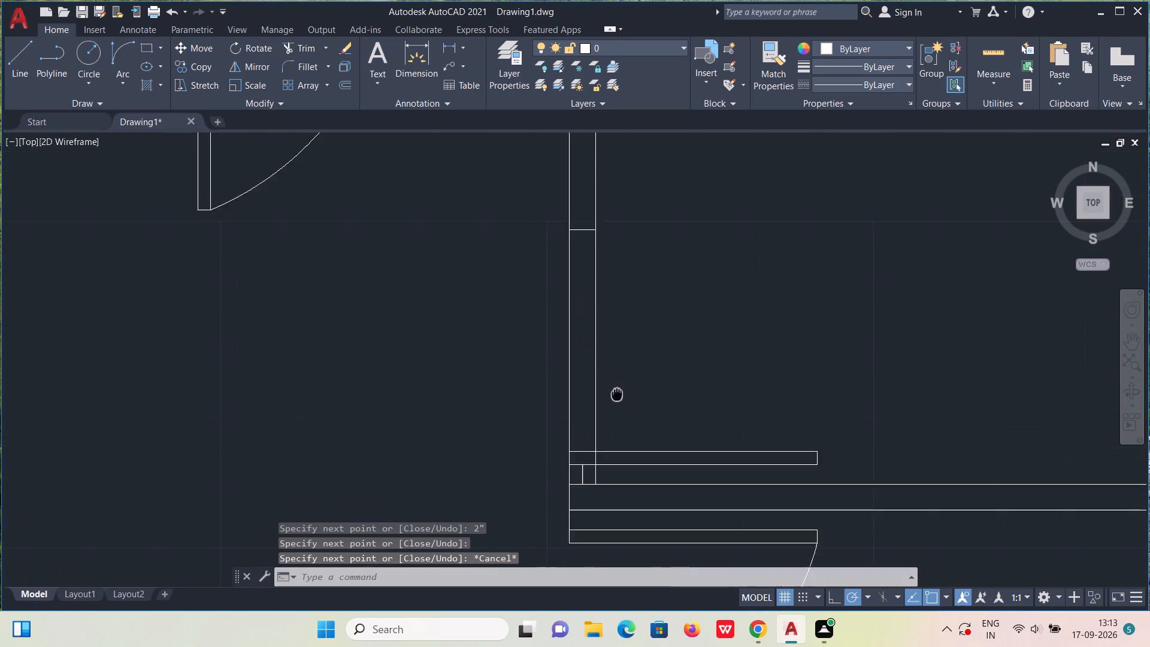
{"action": "middle_click_drag", "start_coordinate": [618, 399], "coordinate": [619, 406]}
{"action": "key", "text": "l"}
{"action": "key", "text": "Return"}
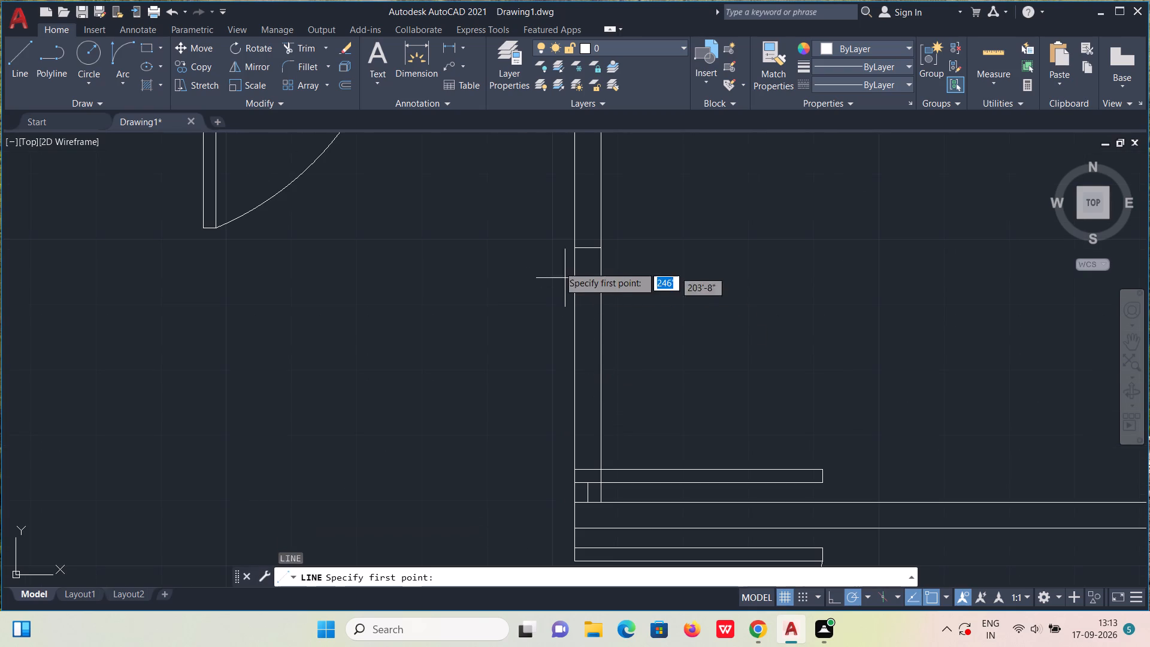
{"action": "left_click", "coordinate": [585, 250]}
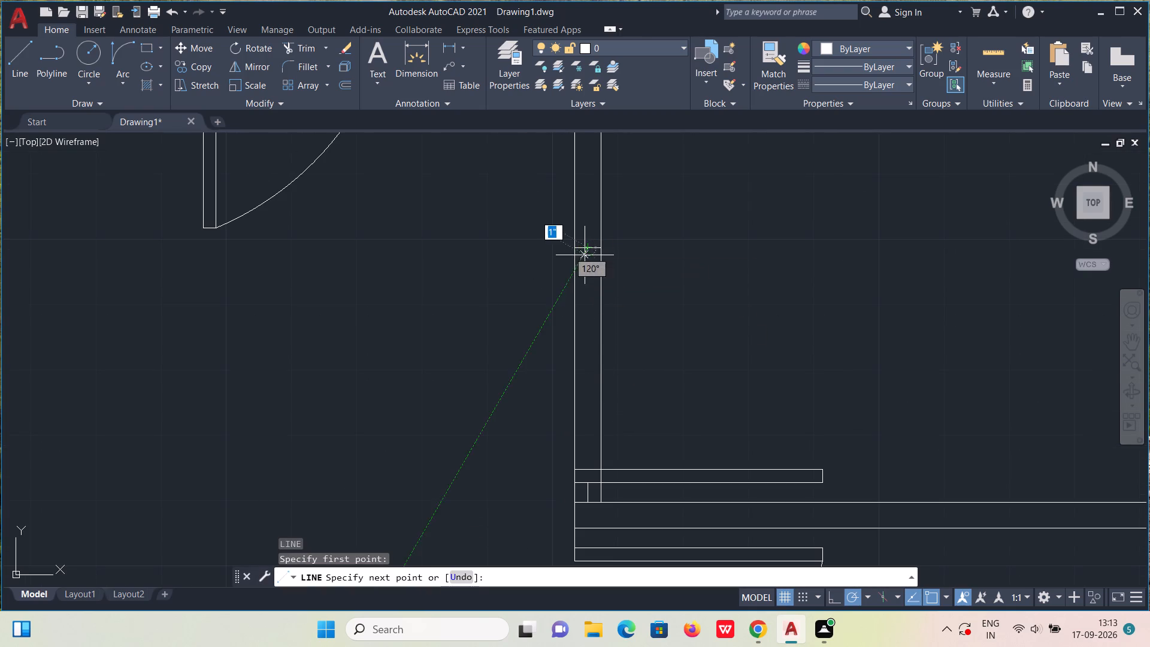
{"action": "type", "text": "3\""}
{"action": "key", "text": "Return"}
{"action": "key", "text": "Escape"}
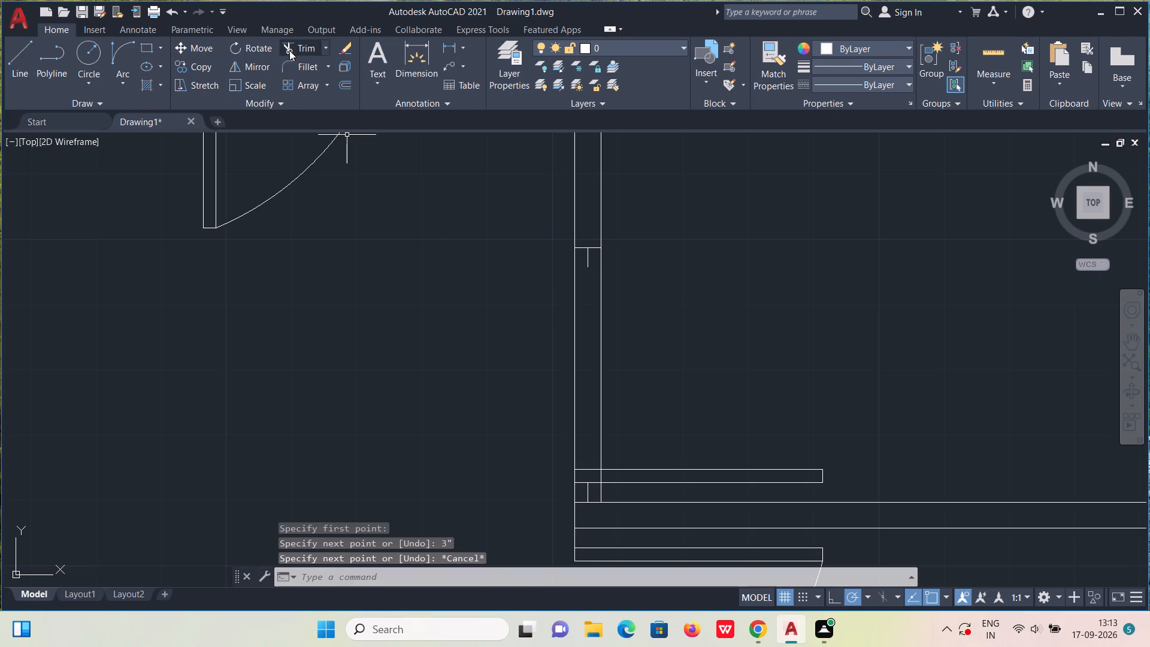
Trim both wall faces across the opening, the lower stub, and the east wall face through and below the new leaf.
{"action": "left_click", "coordinate": [300, 46]}
{"action": "left_click_drag", "start_coordinate": [536, 349], "coordinate": [660, 349]}
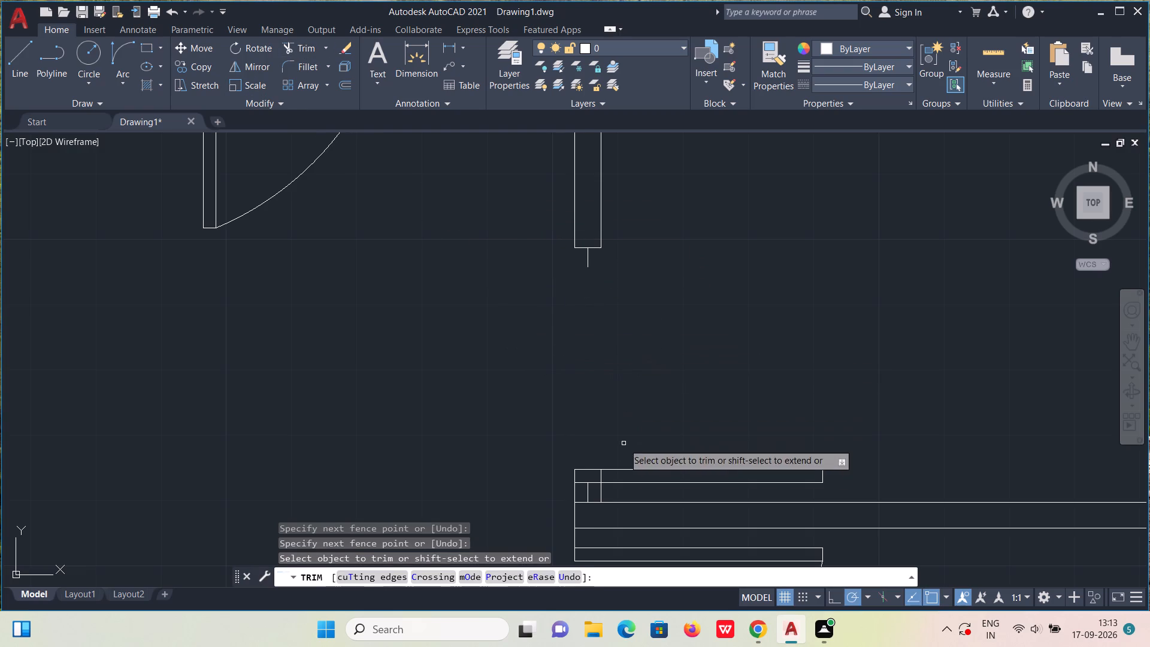
{"action": "scroll", "coordinate": [616, 474], "scroll_direction": "up", "scroll_amount": 4}
{"action": "middle_click_drag", "start_coordinate": [551, 479], "coordinate": [638, 289]}
{"action": "left_click_drag", "start_coordinate": [638, 285], "coordinate": [586, 295]}
{"action": "left_click_drag", "start_coordinate": [625, 380], "coordinate": [502, 383]}
{"action": "scroll", "coordinate": [502, 383], "scroll_direction": "down", "scroll_amount": 3}
{"action": "scroll", "coordinate": [613, 271], "scroll_direction": "up", "scroll_amount": 1}
{"action": "middle_click_drag", "start_coordinate": [613, 271], "coordinate": [607, 368]}
{"action": "scroll", "coordinate": [597, 374], "scroll_direction": "down", "scroll_amount": 2}
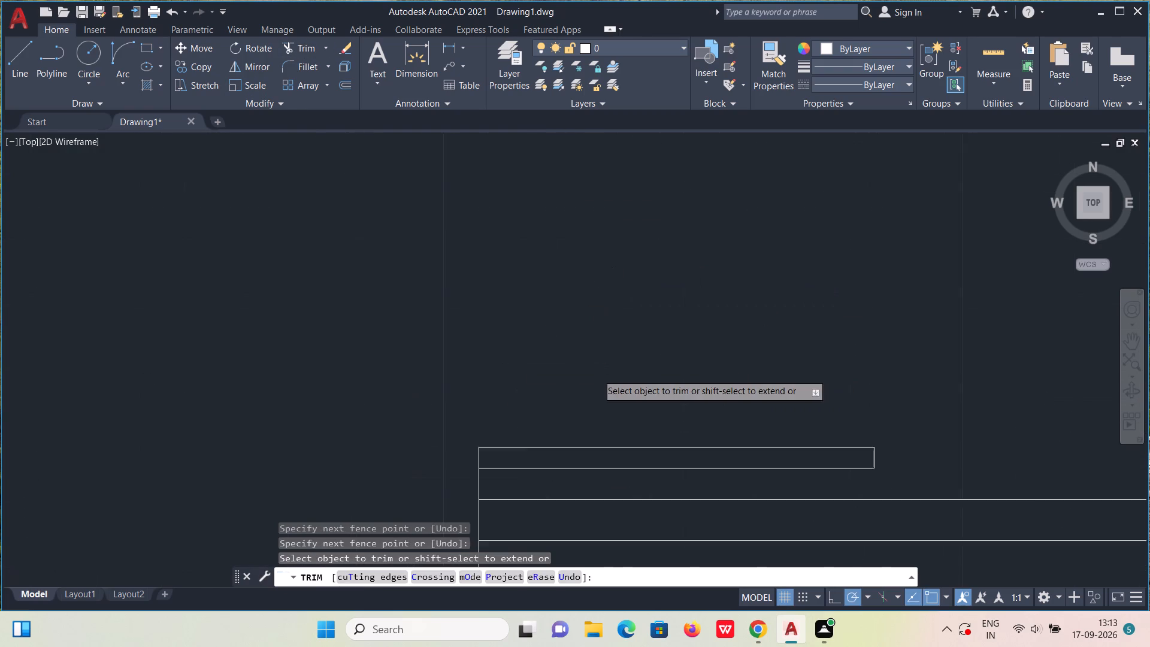
{"action": "scroll", "coordinate": [597, 374], "scroll_direction": "down", "scroll_amount": 1}
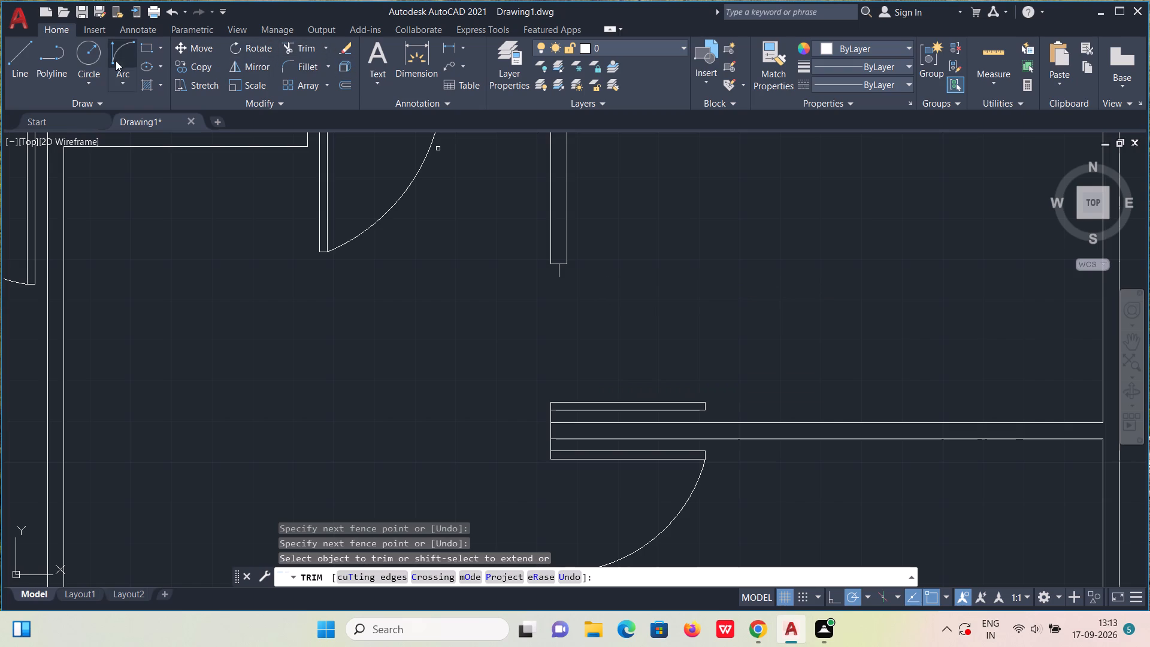
Draw the door swing arc from the upper stub's end to the new leaf's outer corner, starting tangent due east.
{"action": "left_click", "coordinate": [120, 50]}
{"action": "middle_click_drag", "start_coordinate": [619, 296], "coordinate": [540, 280]}
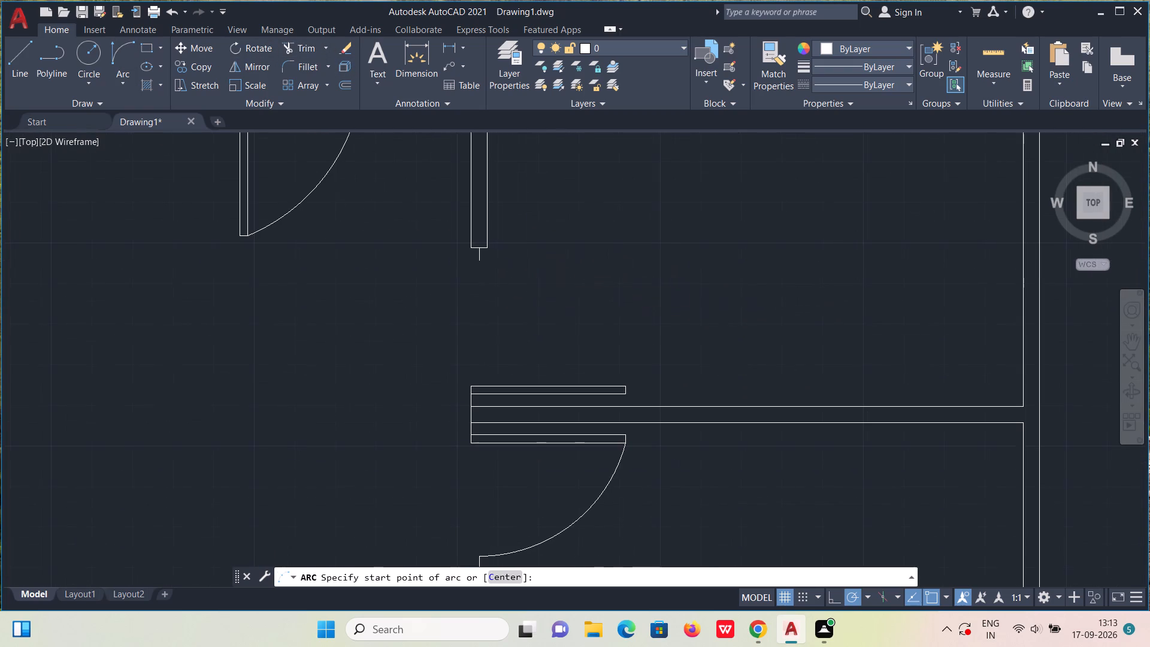
{"action": "scroll", "coordinate": [481, 262], "scroll_direction": "up", "scroll_amount": 2}
{"action": "left_click", "coordinate": [474, 255]}
{"action": "scroll", "coordinate": [480, 261], "scroll_direction": "down", "scroll_amount": 3}
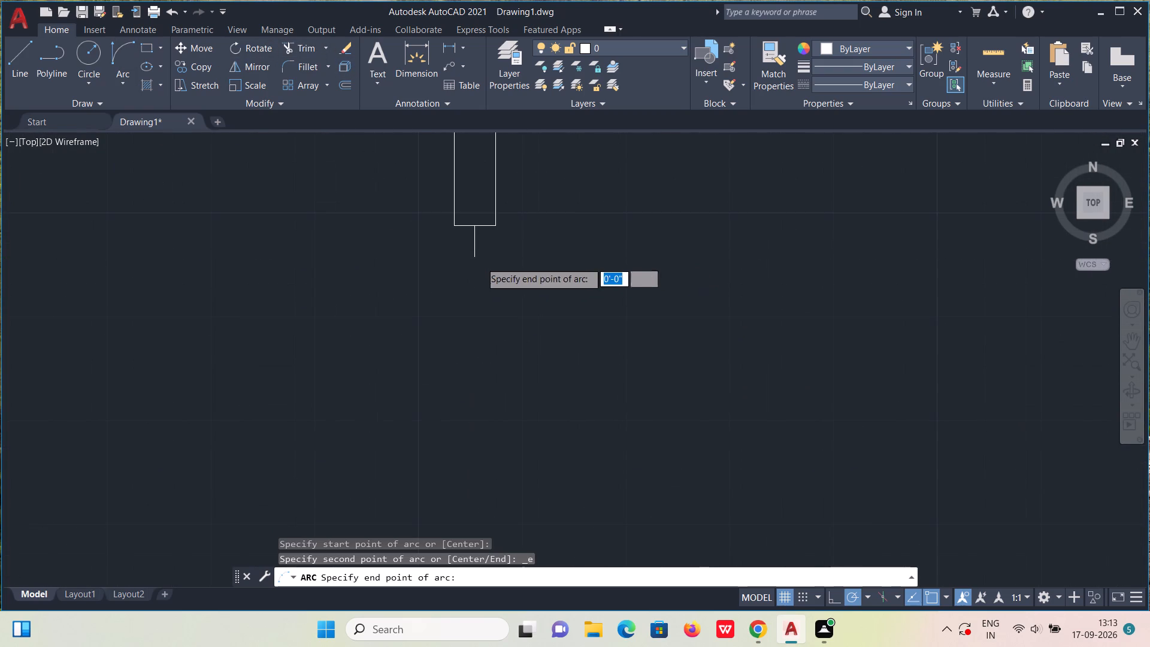
{"action": "scroll", "coordinate": [543, 325], "scroll_direction": "up", "scroll_amount": 5}
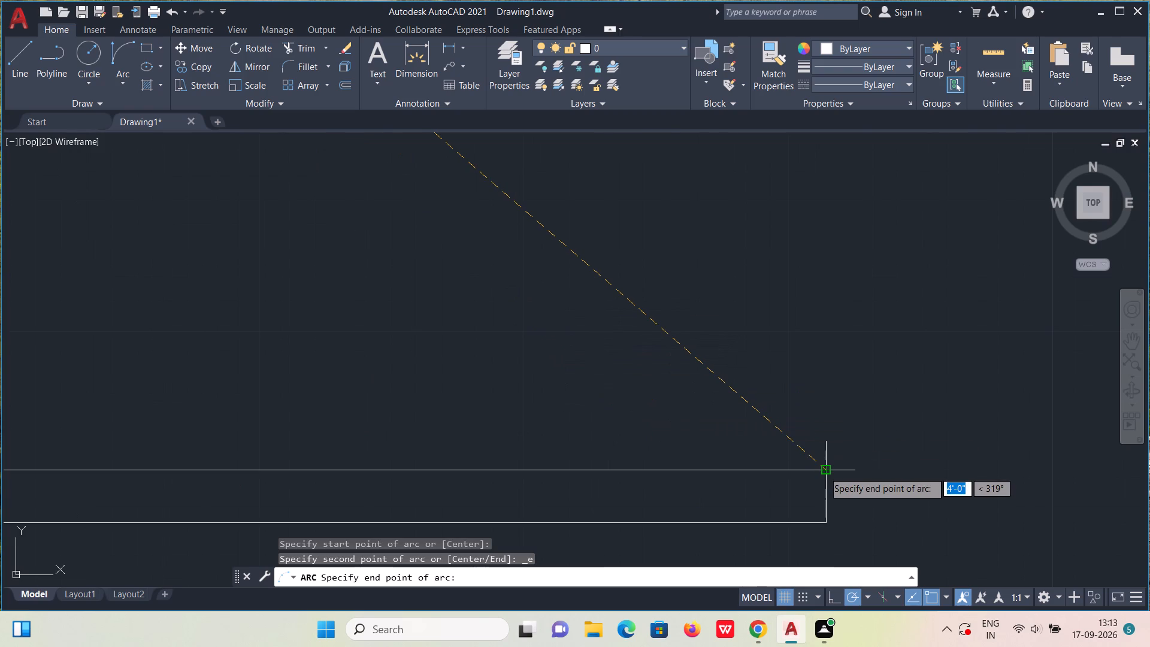
{"action": "left_click", "coordinate": [824, 474]}
{"action": "scroll", "coordinate": [812, 417], "scroll_direction": "down", "scroll_amount": 3}
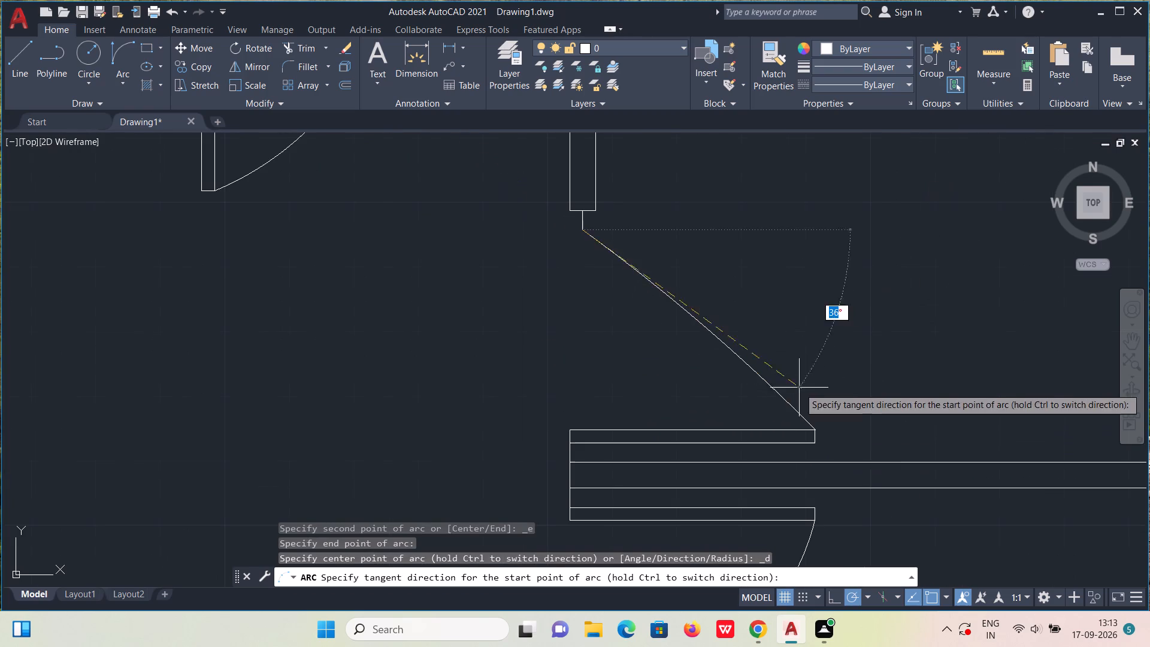
{"action": "left_click", "coordinate": [818, 233]}
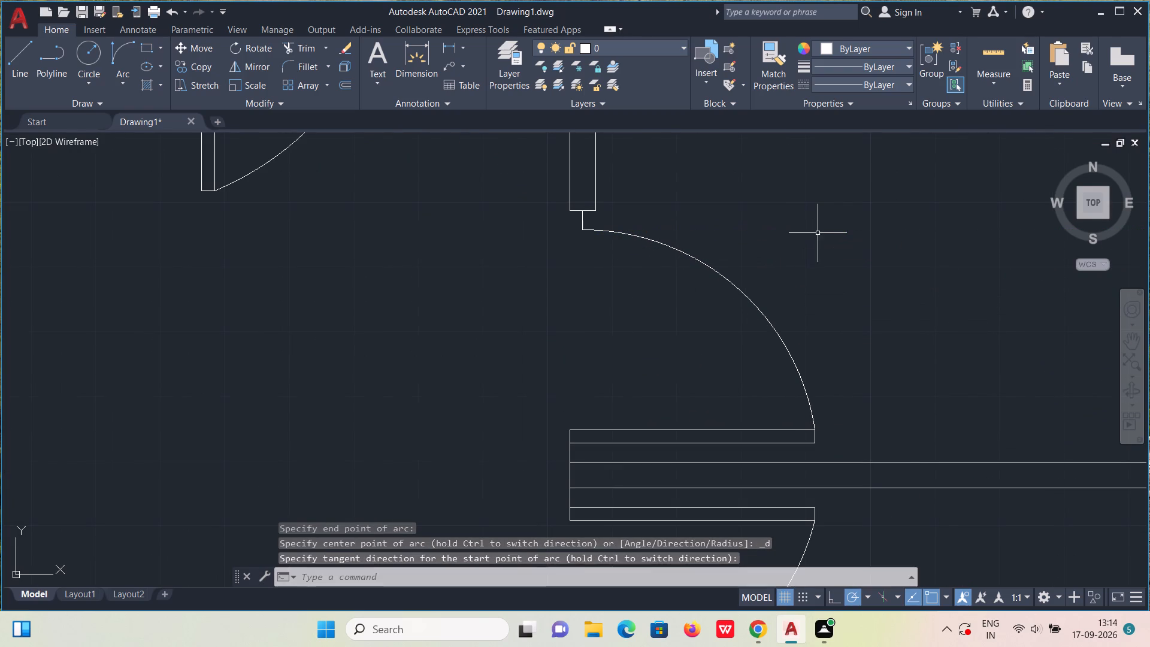
{"action": "key", "text": "Escape"}
Measure the clear dimensions of the upper small room on the plan's west side.
{"action": "scroll", "coordinate": [817, 241], "scroll_direction": "down", "scroll_amount": 4}
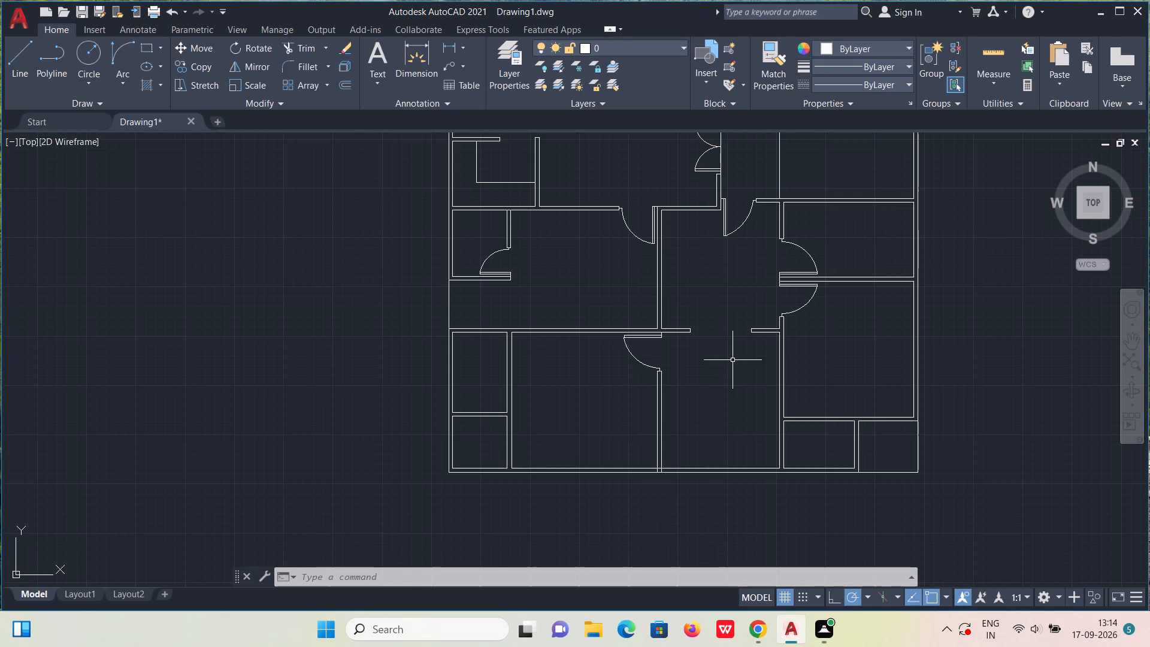
{"action": "left_click", "coordinate": [997, 55]}
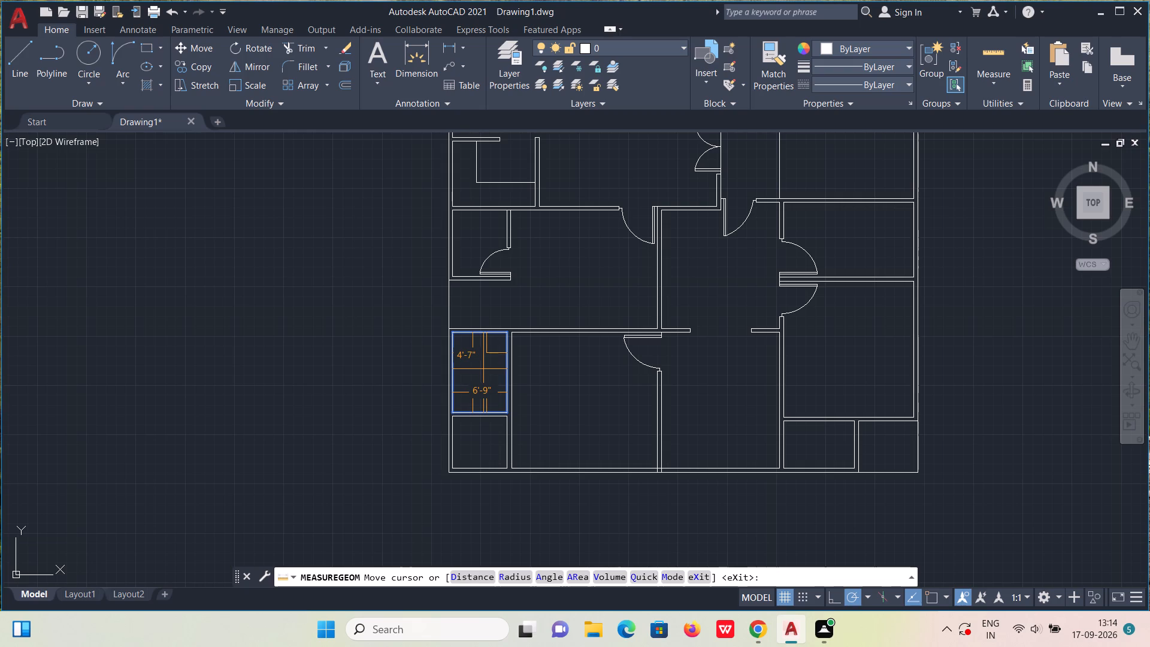
{"action": "key", "text": "Escape"}
Draw a short line across the small western rooms' east wall, level with the upper face of their dividing wall.
{"action": "scroll", "coordinate": [512, 414], "scroll_direction": "up", "scroll_amount": 2}
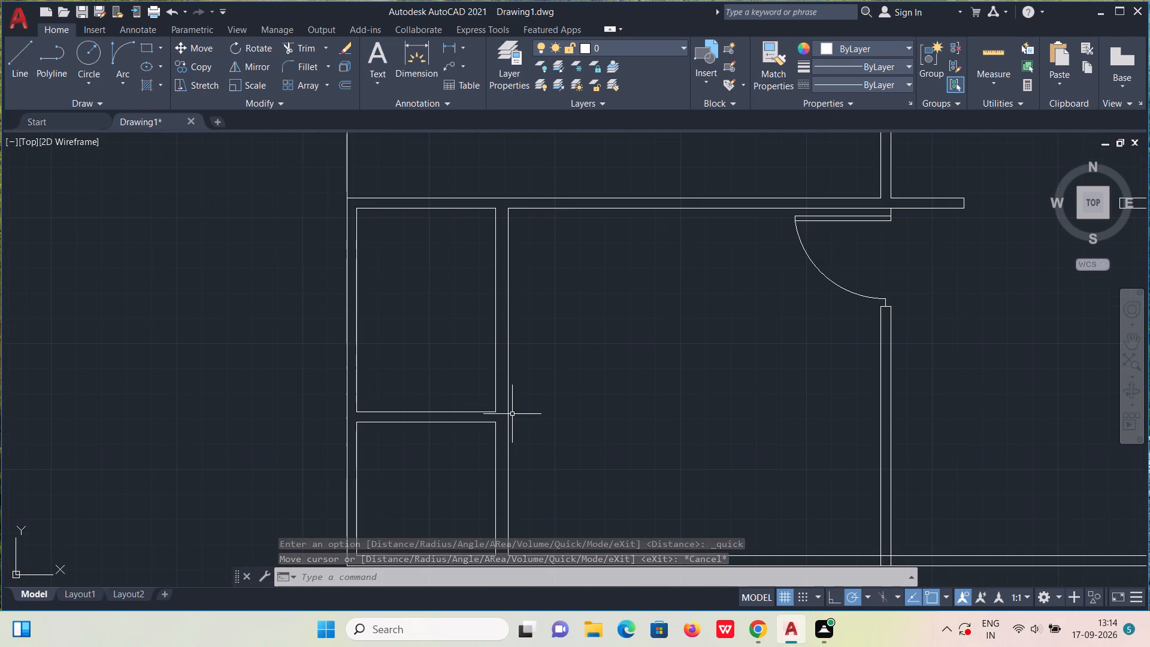
{"action": "key", "text": "l"}
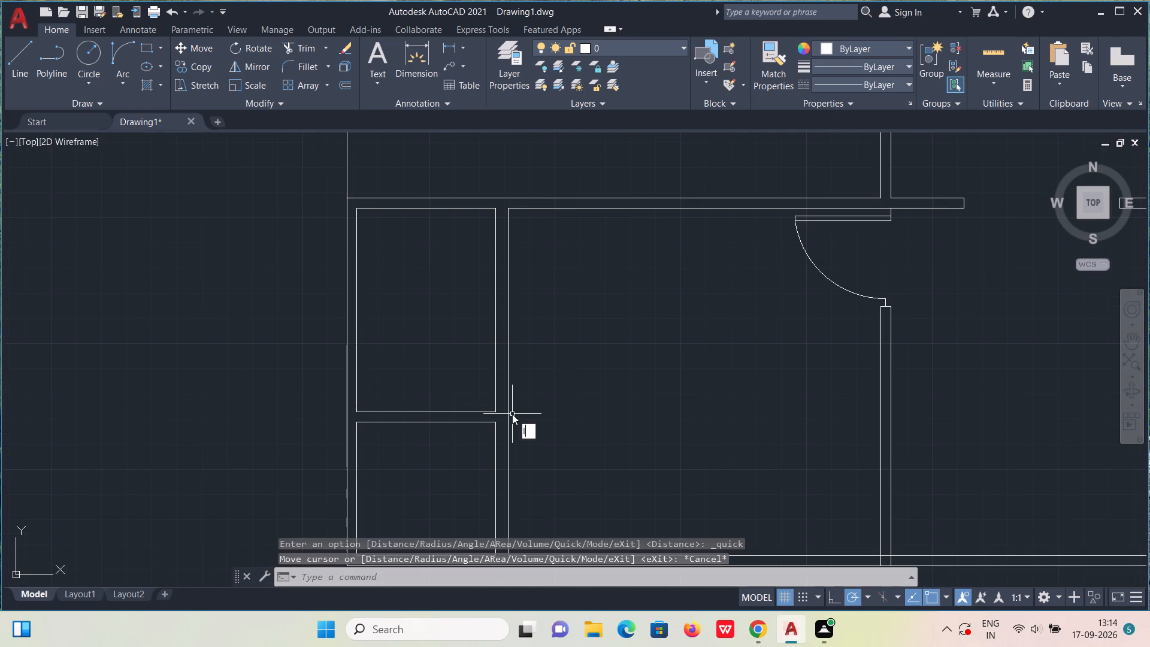
{"action": "key", "text": "Return"}
{"action": "left_click", "coordinate": [495, 413]}
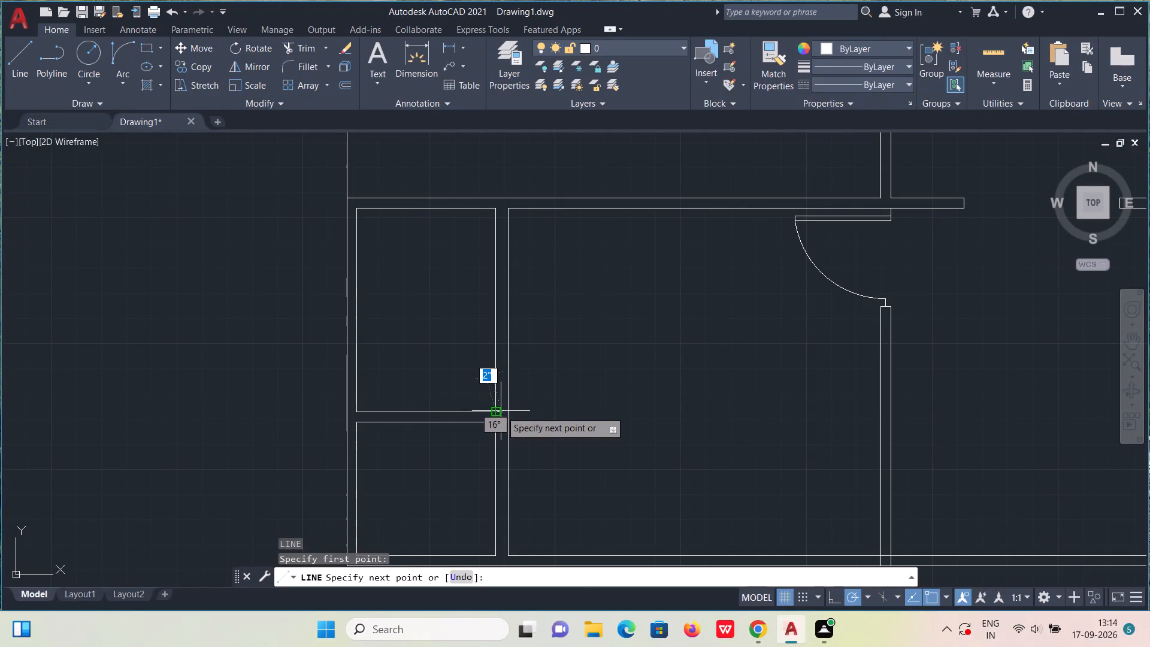
{"action": "left_click", "coordinate": [507, 411]}
{"action": "key", "text": "Escape"}
Copy the short line 2'8" straight up to mark the opening's upper edge.
{"action": "scroll", "coordinate": [504, 411], "scroll_direction": "up", "scroll_amount": 1}
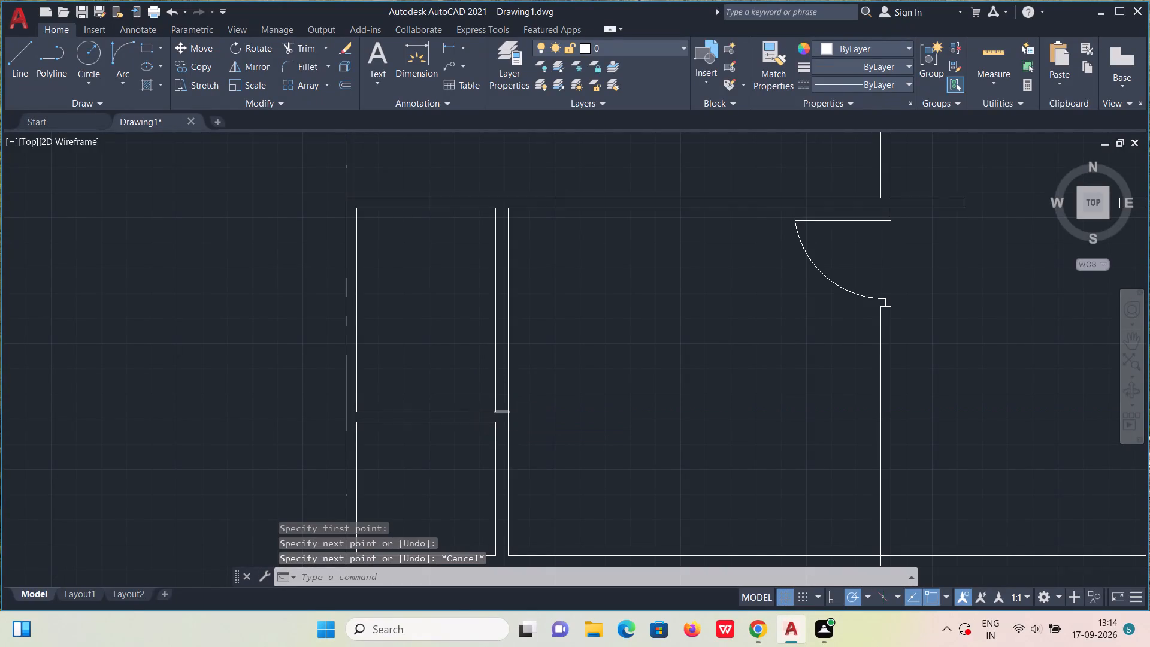
{"action": "left_click", "coordinate": [499, 413]}
{"action": "type", "text": "co"}
{"action": "key", "text": "Return"}
{"action": "left_click", "coordinate": [499, 413]}
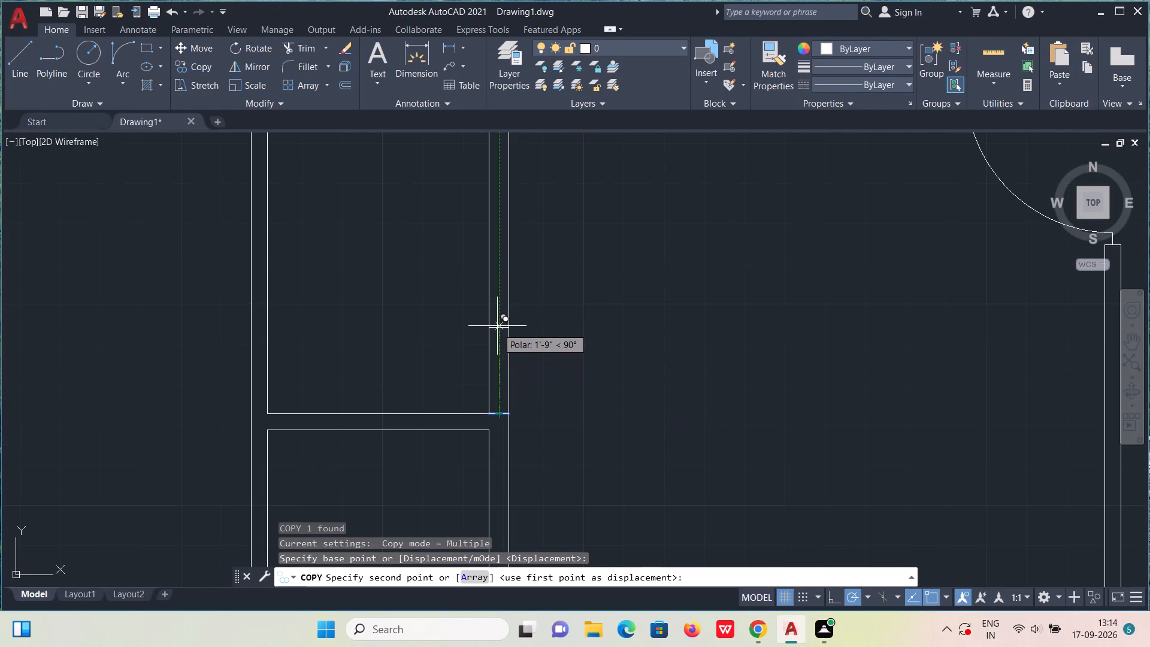
{"action": "type", "text": "2'"}
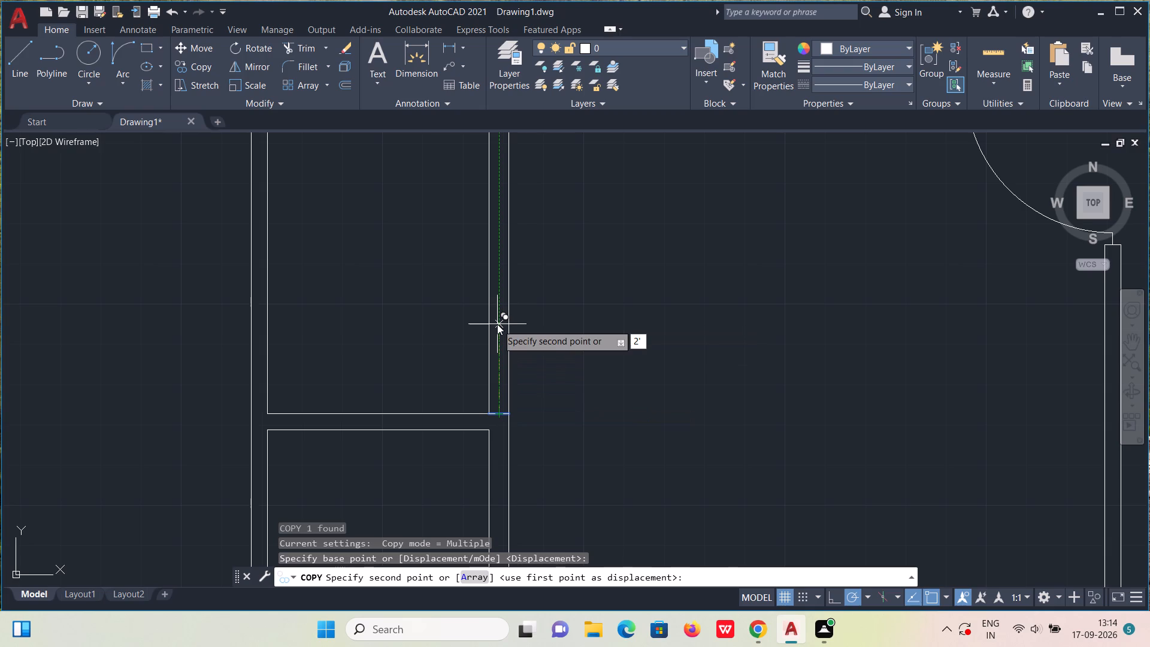
{"action": "type", "text": "8\""}
{"action": "key", "text": "Return"}
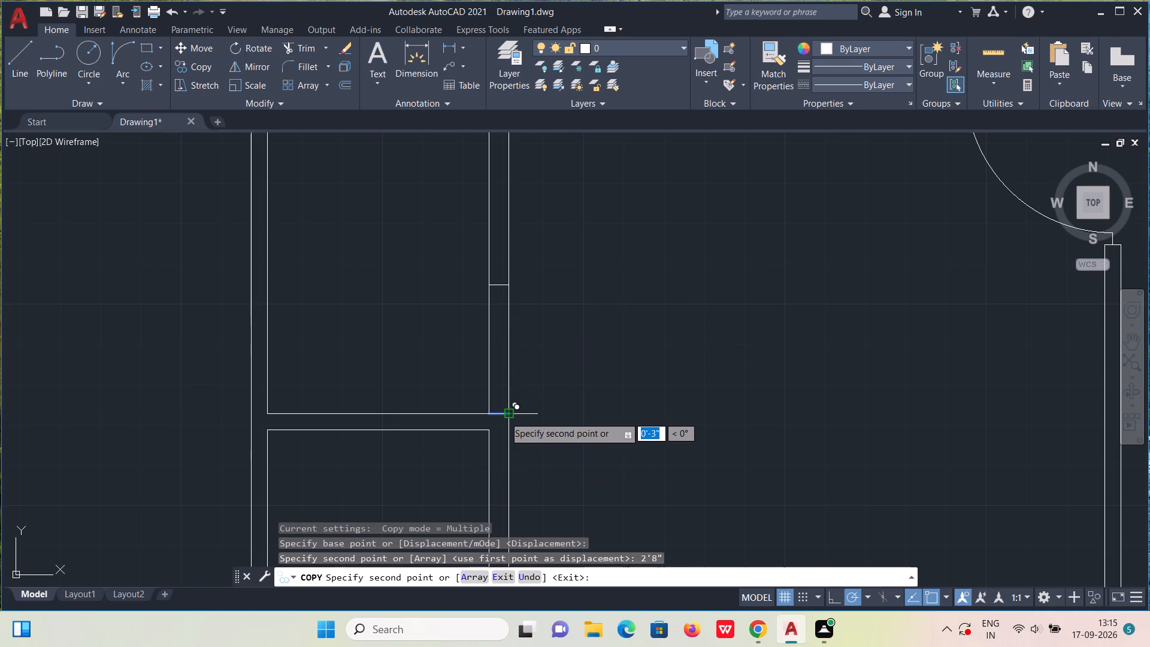
{"action": "key", "text": "Escape"}
From the lower line's midpoint, draw a 3" stub up and a 2" thick door leaf reaching 2'5" west and back to the wall's east face.
{"action": "key", "text": "l"}
{"action": "key", "text": "Return"}
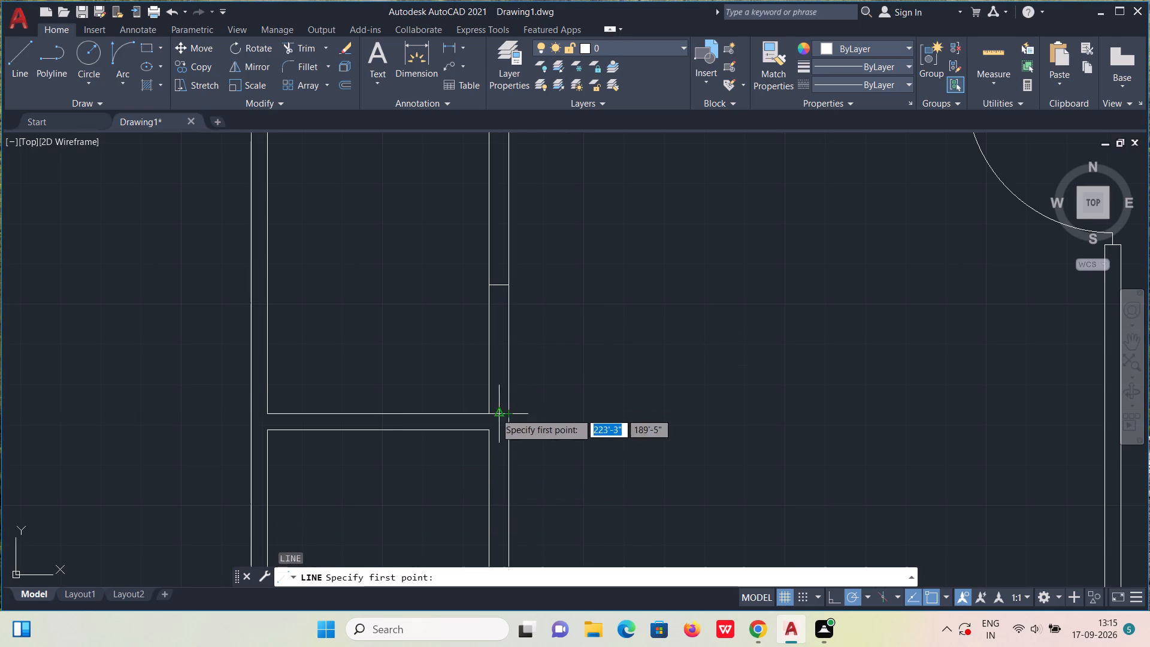
{"action": "left_click", "coordinate": [498, 413]}
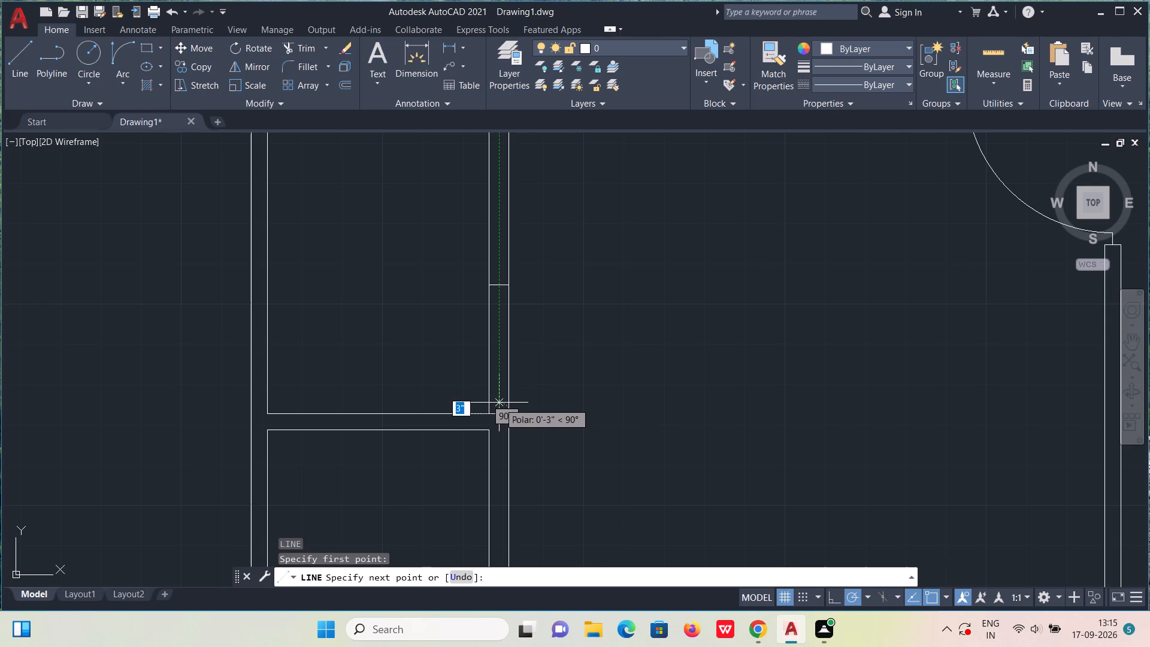
{"action": "type", "text": "3\""}
{"action": "key", "text": "Return"}
{"action": "left_click", "coordinate": [499, 403]}
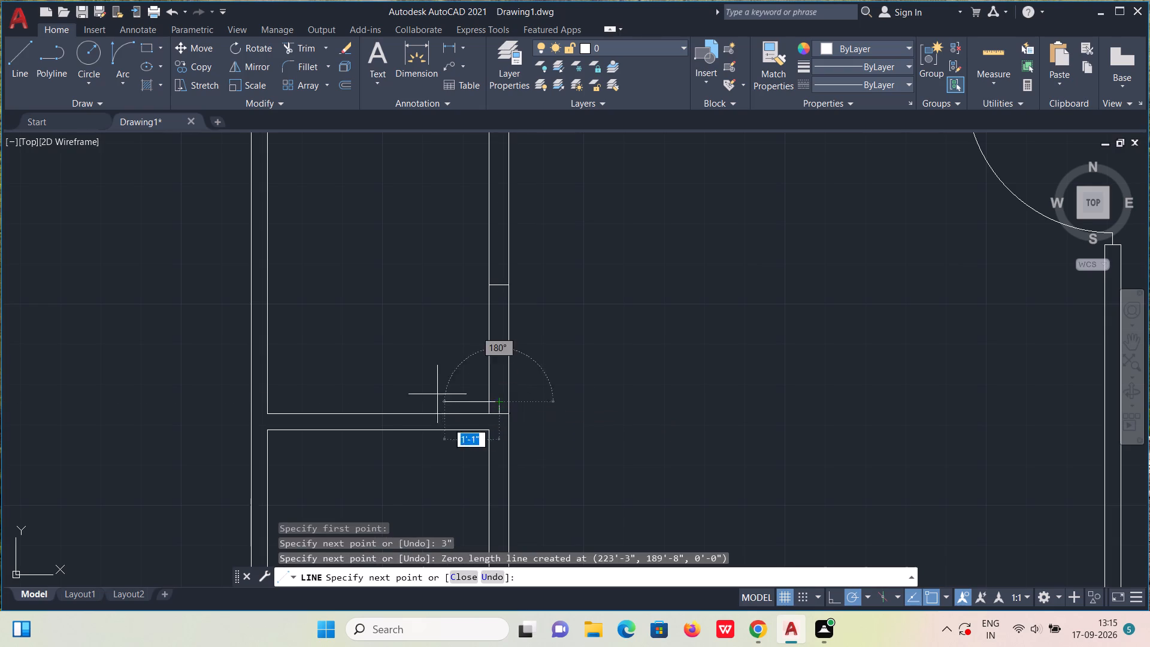
{"action": "type", "text": "2'5\""}
{"action": "key", "text": "Return"}
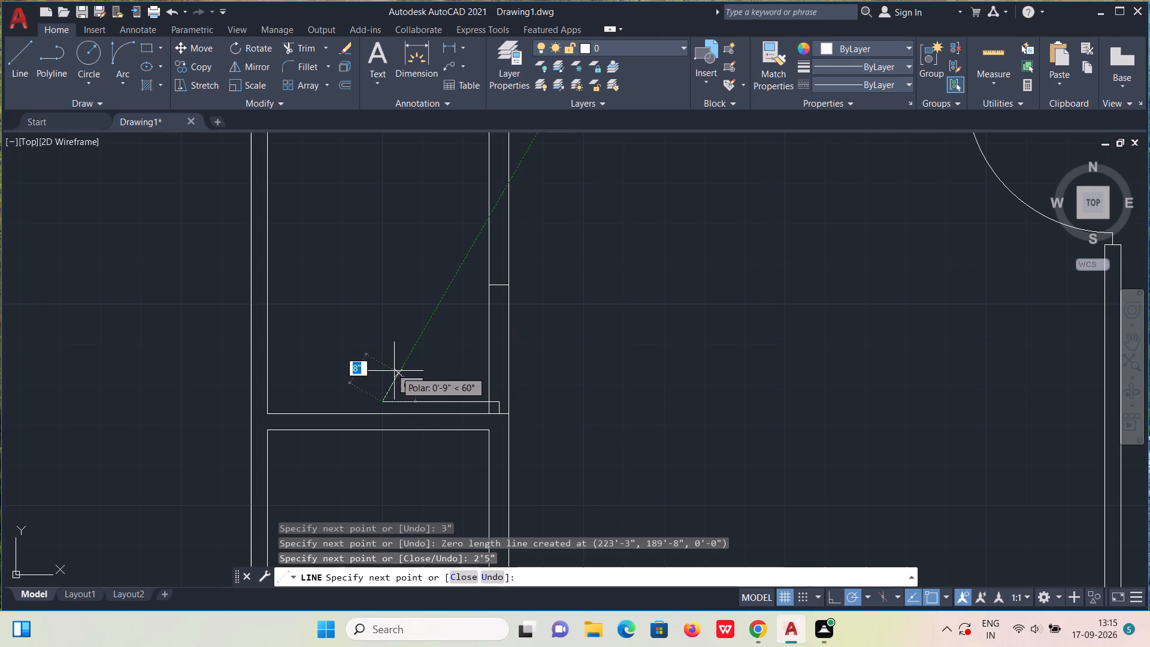
{"action": "type", "text": "2'"}
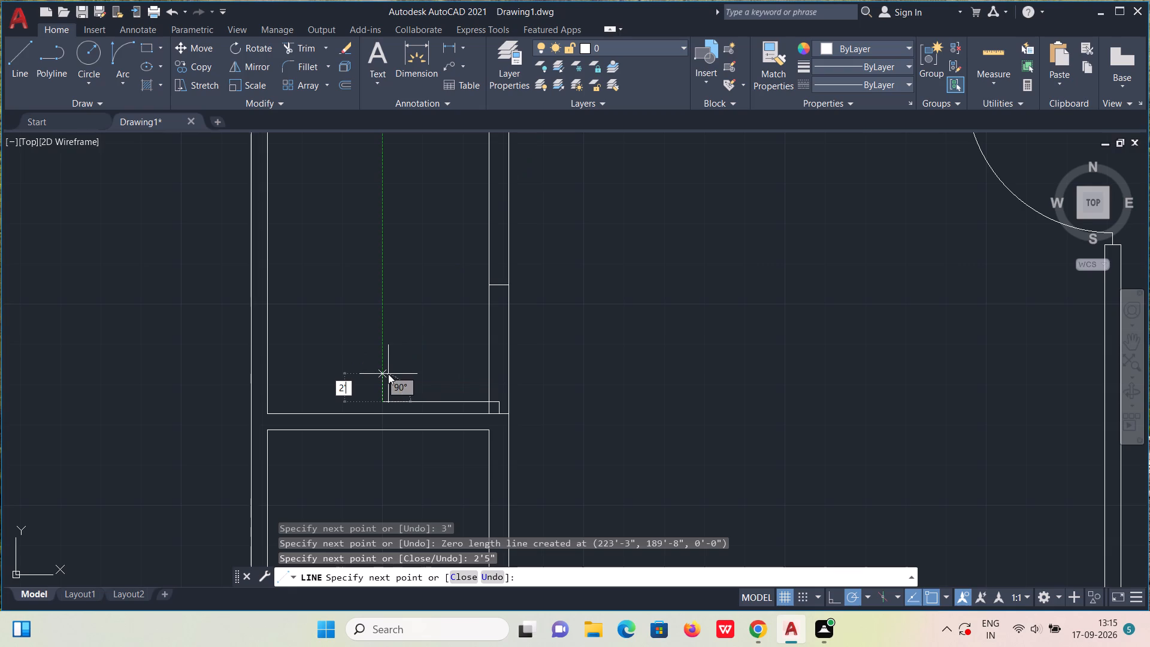
{"action": "key", "text": "BackSpace"}
{"action": "key", "text": "shift+quotedbl"}
{"action": "key", "text": "Return"}
{"action": "scroll", "coordinate": [500, 392], "scroll_direction": "up", "scroll_amount": 1}
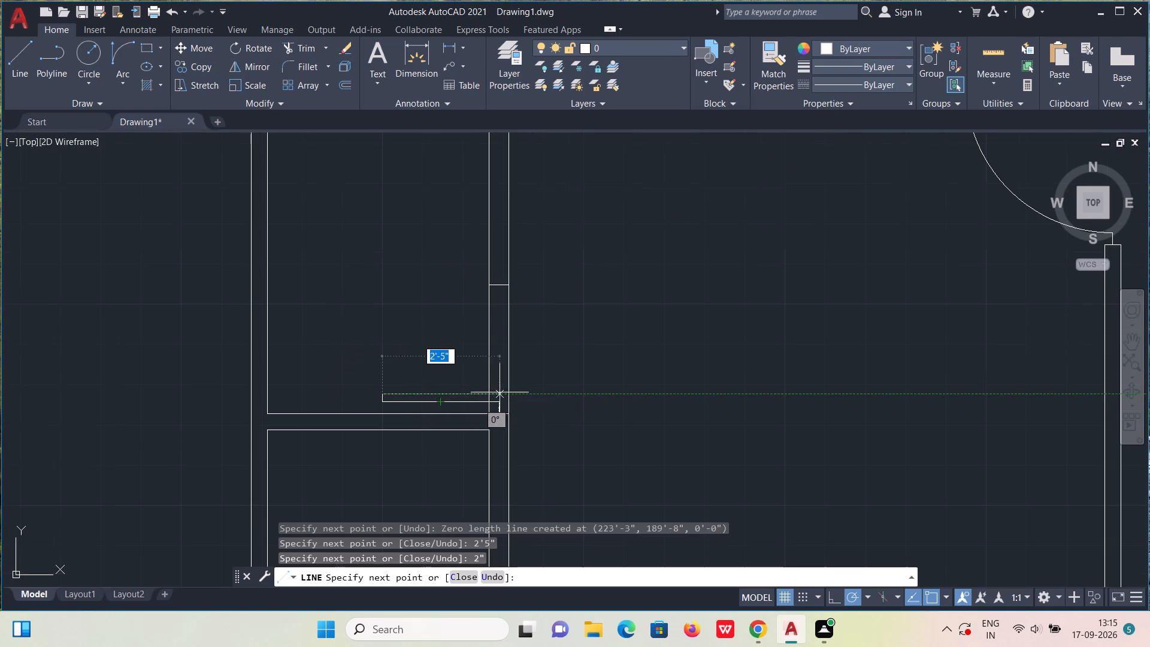
{"action": "scroll", "coordinate": [500, 392], "scroll_direction": "up", "scroll_amount": 1}
{"action": "left_click", "coordinate": [519, 395]}
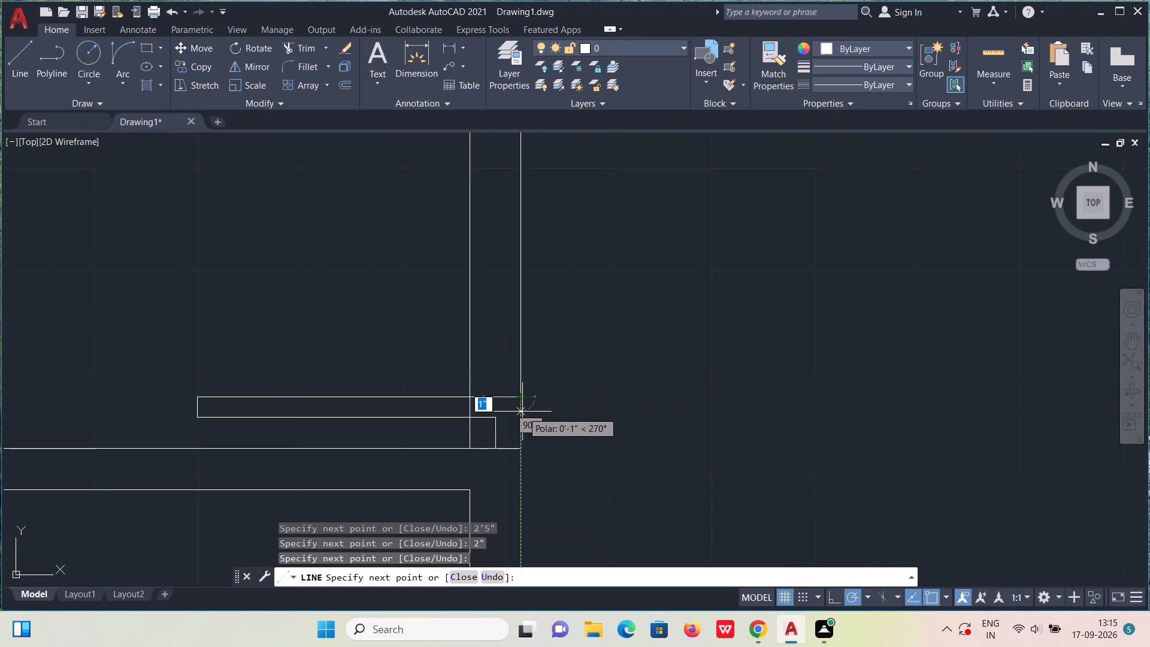
{"action": "type", "text": "2\""}
{"action": "key", "text": "Return"}
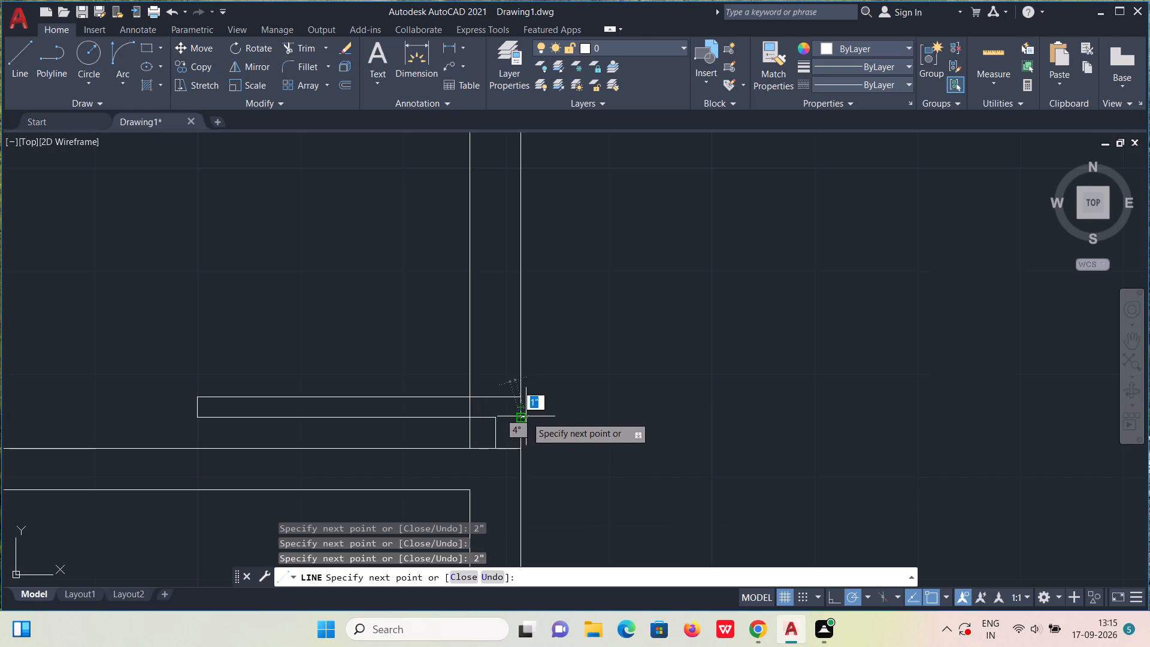
{"action": "left_click", "coordinate": [490, 418]}
{"action": "key", "text": "Escape"}
Draw a 3" vertical stub down from the midpoint of the opening's upper short line.
{"action": "scroll", "coordinate": [501, 401], "scroll_direction": "down", "scroll_amount": 3}
{"action": "scroll", "coordinate": [510, 312], "scroll_direction": "up", "scroll_amount": 2}
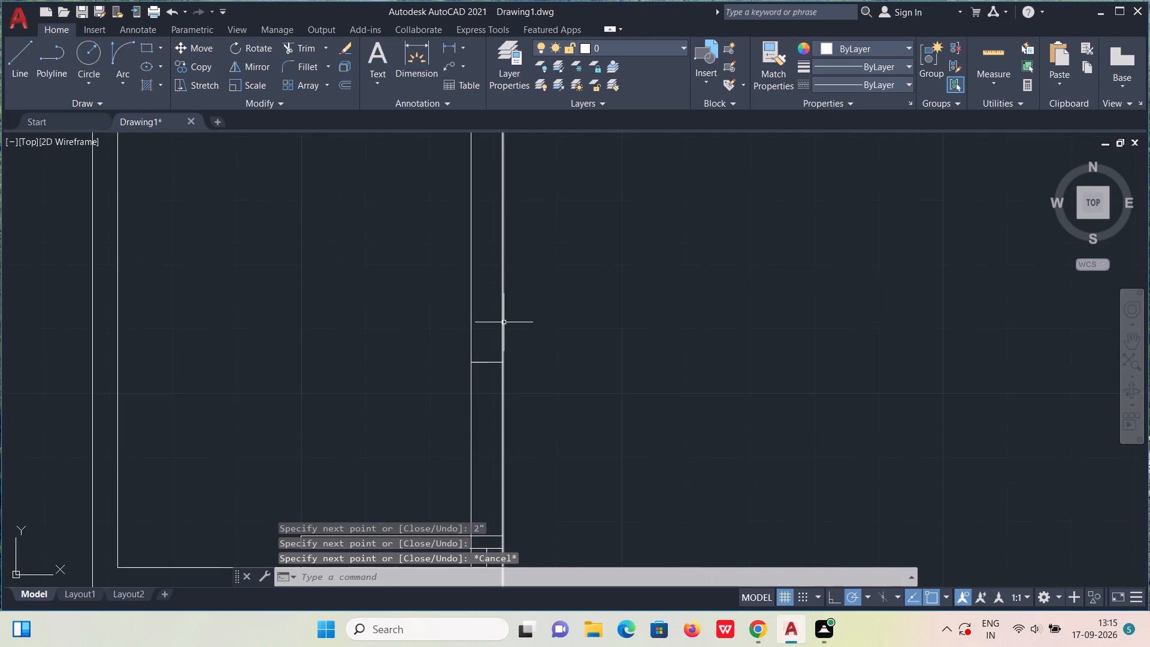
{"action": "key", "text": "l"}
{"action": "key", "text": "Return"}
{"action": "left_click", "coordinate": [485, 367]}
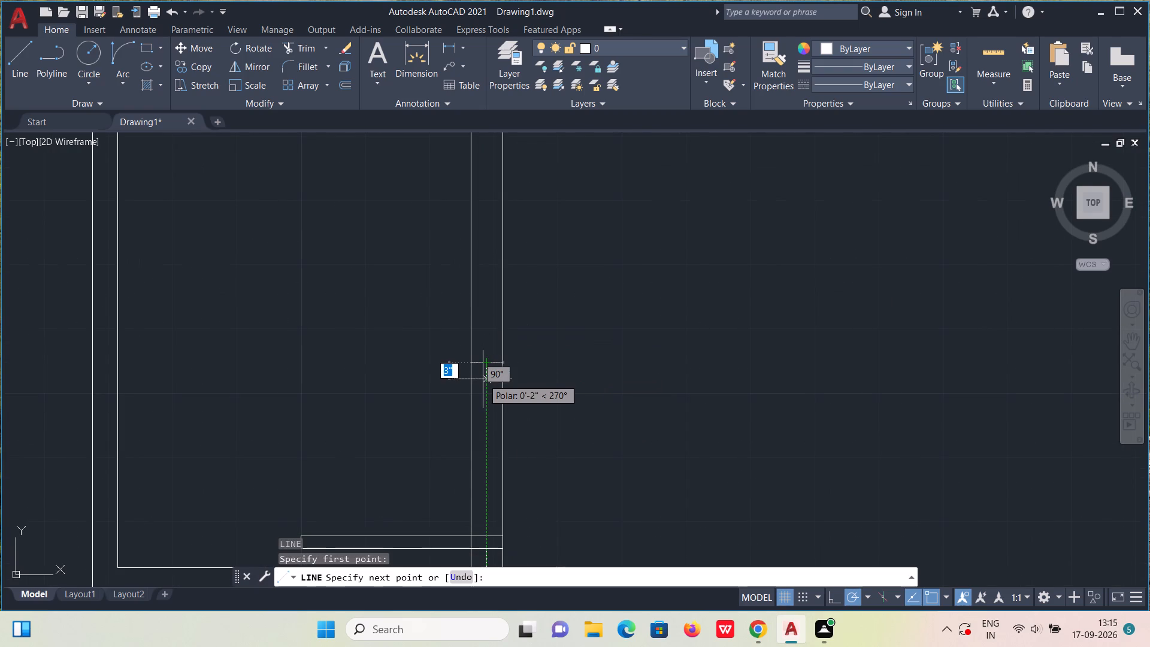
{"action": "type", "text": "3\""}
{"action": "key", "text": "Return"}
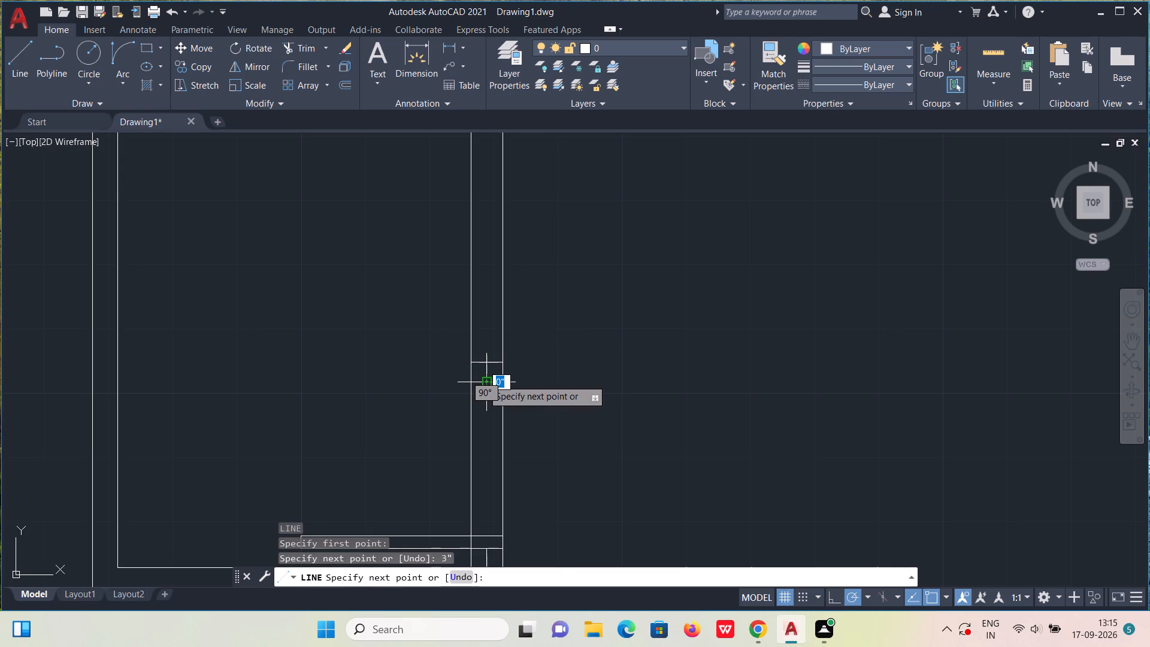
{"action": "key", "text": "Escape"}
Trim both wall faces across the opening, the lower stub, and the west wall face through and below the new leaf.
{"action": "scroll", "coordinate": [483, 379], "scroll_direction": "down", "scroll_amount": 2}
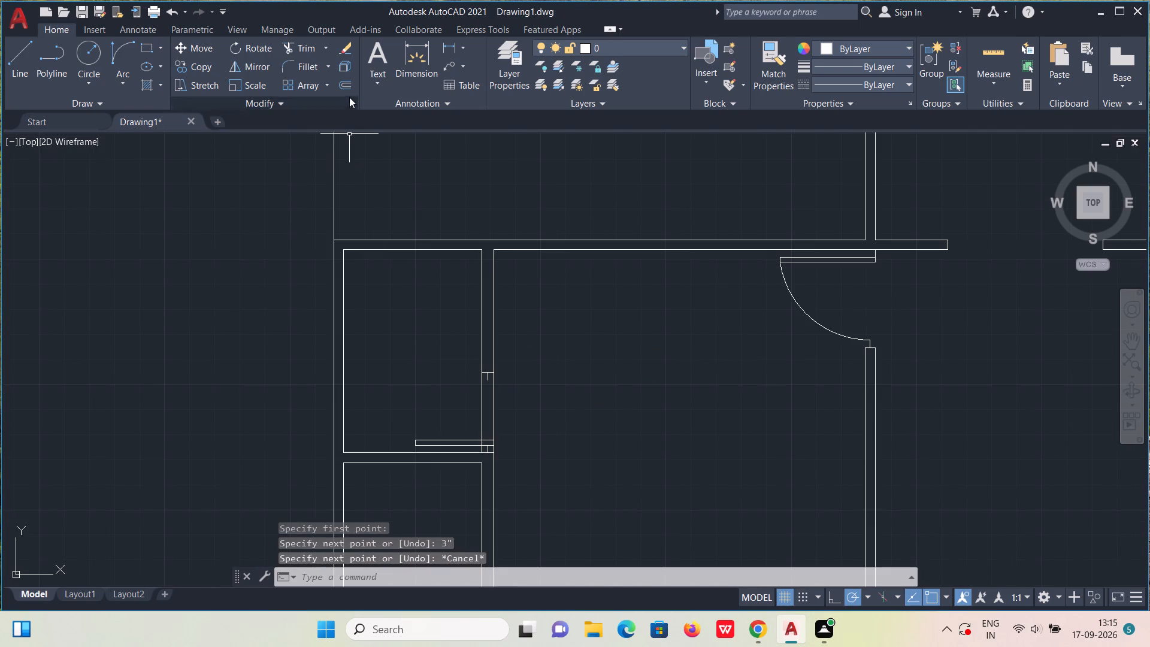
{"action": "left_click", "coordinate": [295, 49]}
{"action": "scroll", "coordinate": [511, 410], "scroll_direction": "up", "scroll_amount": 2}
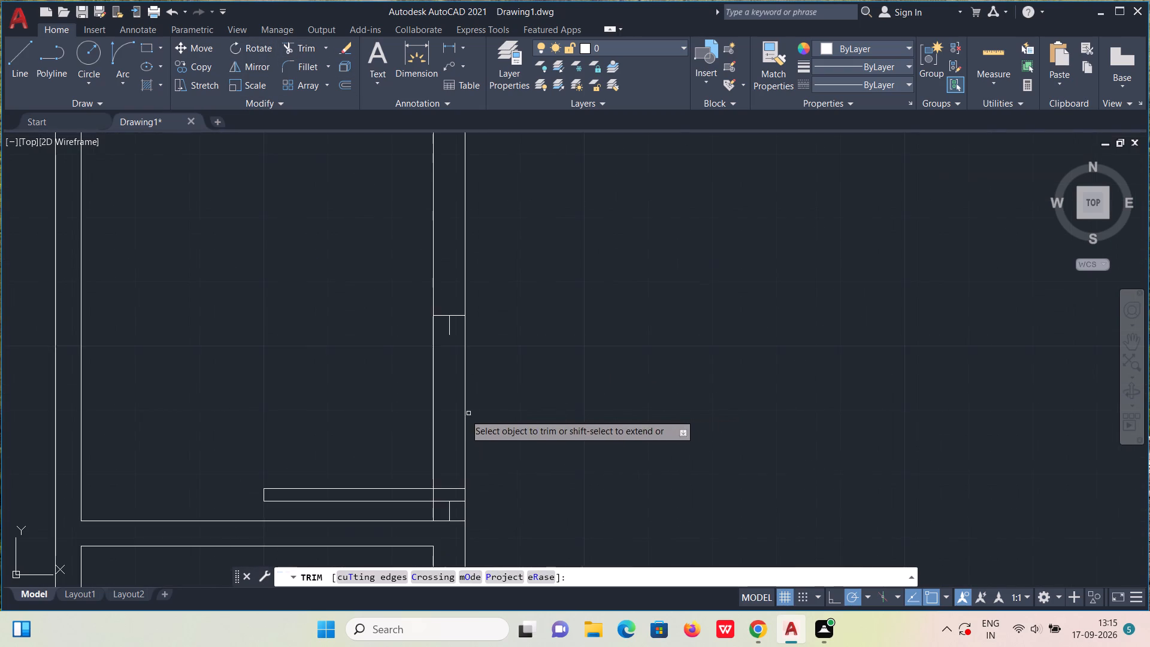
{"action": "scroll", "coordinate": [433, 415], "scroll_direction": "up", "scroll_amount": 1}
{"action": "left_click_drag", "start_coordinate": [425, 415], "coordinate": [534, 413]}
{"action": "scroll", "coordinate": [534, 413], "scroll_direction": "down", "scroll_amount": 3}
{"action": "scroll", "coordinate": [508, 437], "scroll_direction": "up", "scroll_amount": 3}
{"action": "middle_click_drag", "start_coordinate": [508, 437], "coordinate": [525, 364]}
{"action": "scroll", "coordinate": [523, 377], "scroll_direction": "up", "scroll_amount": 1}
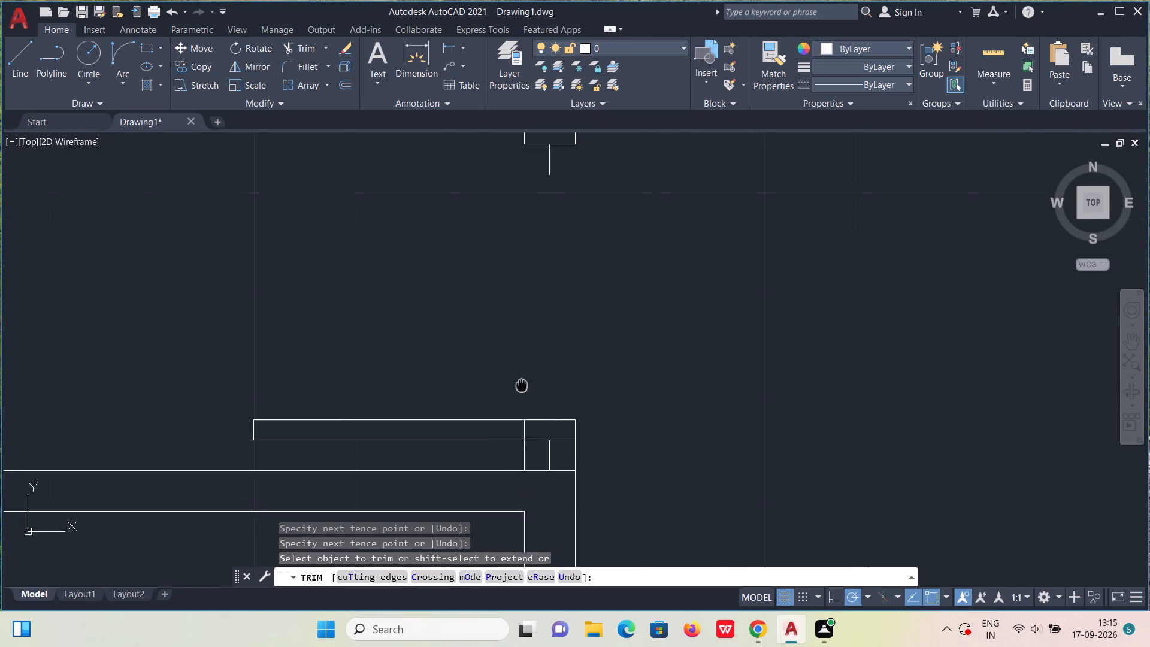
{"action": "middle_click_drag", "start_coordinate": [525, 364], "coordinate": [526, 308]}
{"action": "scroll", "coordinate": [534, 386], "scroll_direction": "up", "scroll_amount": 1}
{"action": "left_click", "coordinate": [525, 383]}
{"action": "left_click_drag", "start_coordinate": [511, 441], "coordinate": [603, 441]}
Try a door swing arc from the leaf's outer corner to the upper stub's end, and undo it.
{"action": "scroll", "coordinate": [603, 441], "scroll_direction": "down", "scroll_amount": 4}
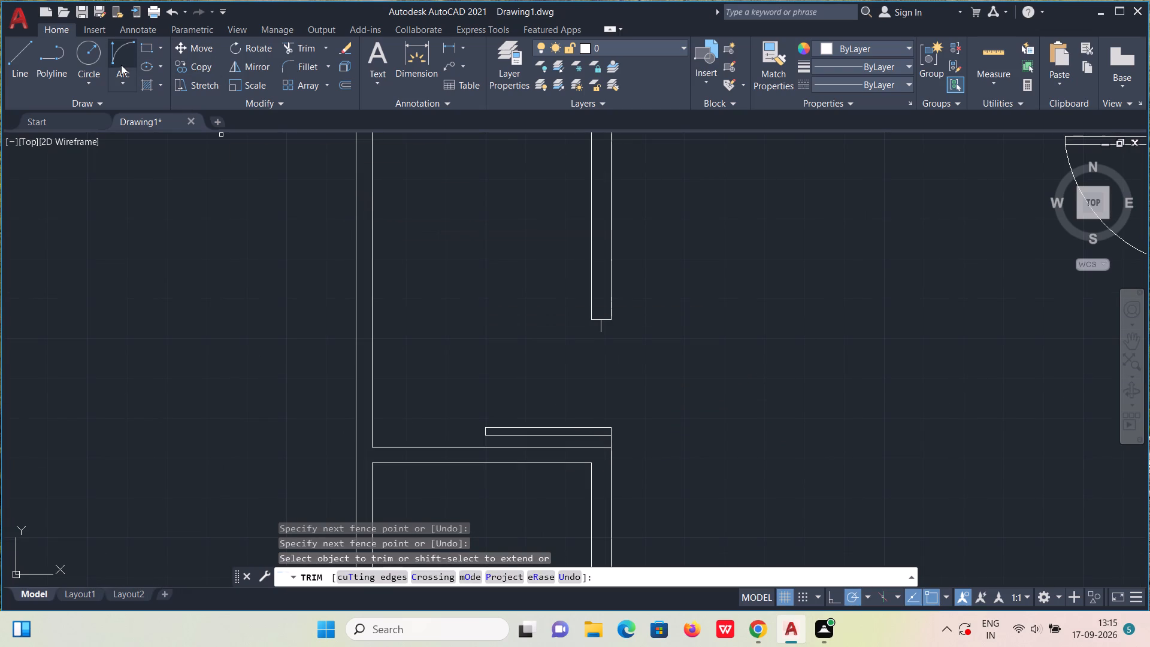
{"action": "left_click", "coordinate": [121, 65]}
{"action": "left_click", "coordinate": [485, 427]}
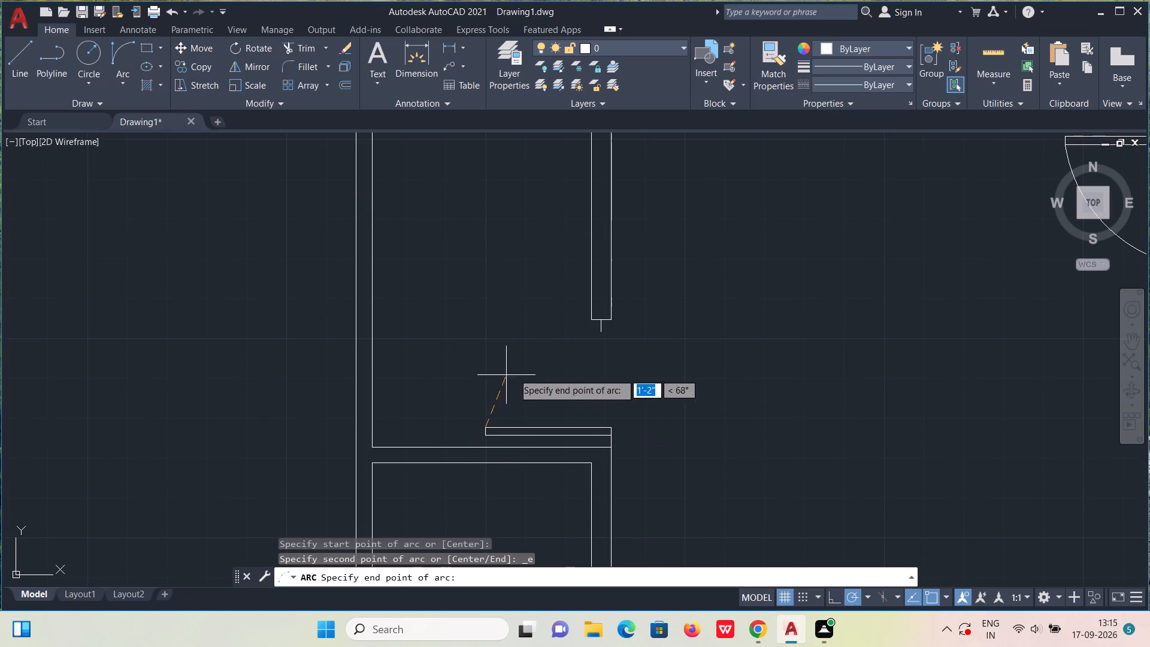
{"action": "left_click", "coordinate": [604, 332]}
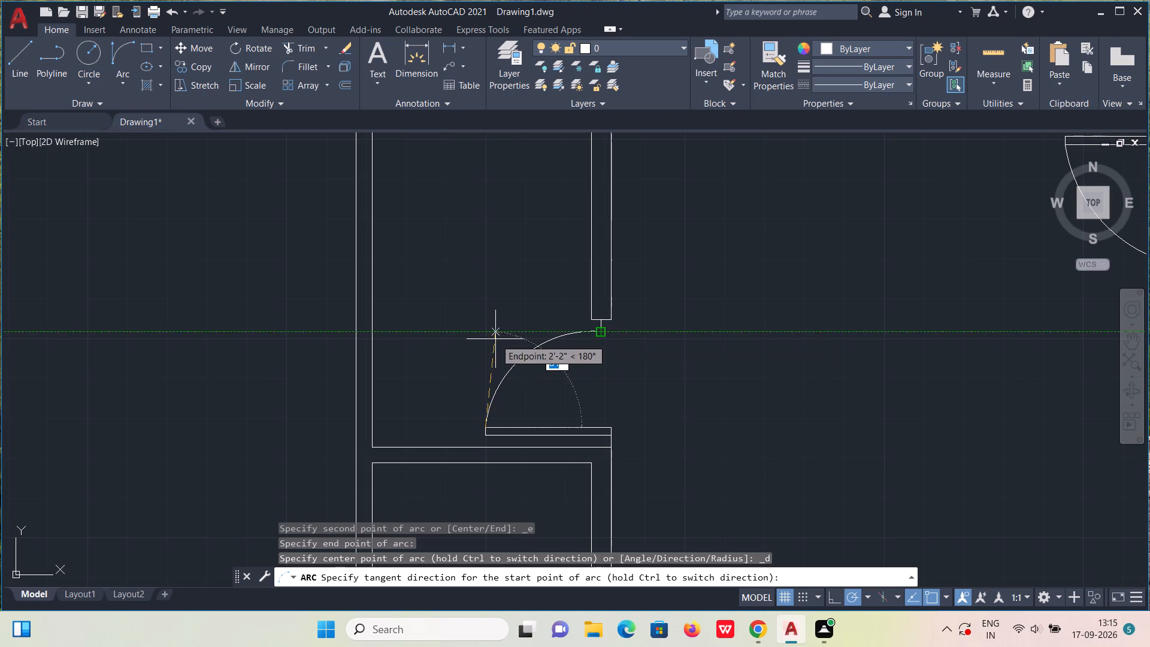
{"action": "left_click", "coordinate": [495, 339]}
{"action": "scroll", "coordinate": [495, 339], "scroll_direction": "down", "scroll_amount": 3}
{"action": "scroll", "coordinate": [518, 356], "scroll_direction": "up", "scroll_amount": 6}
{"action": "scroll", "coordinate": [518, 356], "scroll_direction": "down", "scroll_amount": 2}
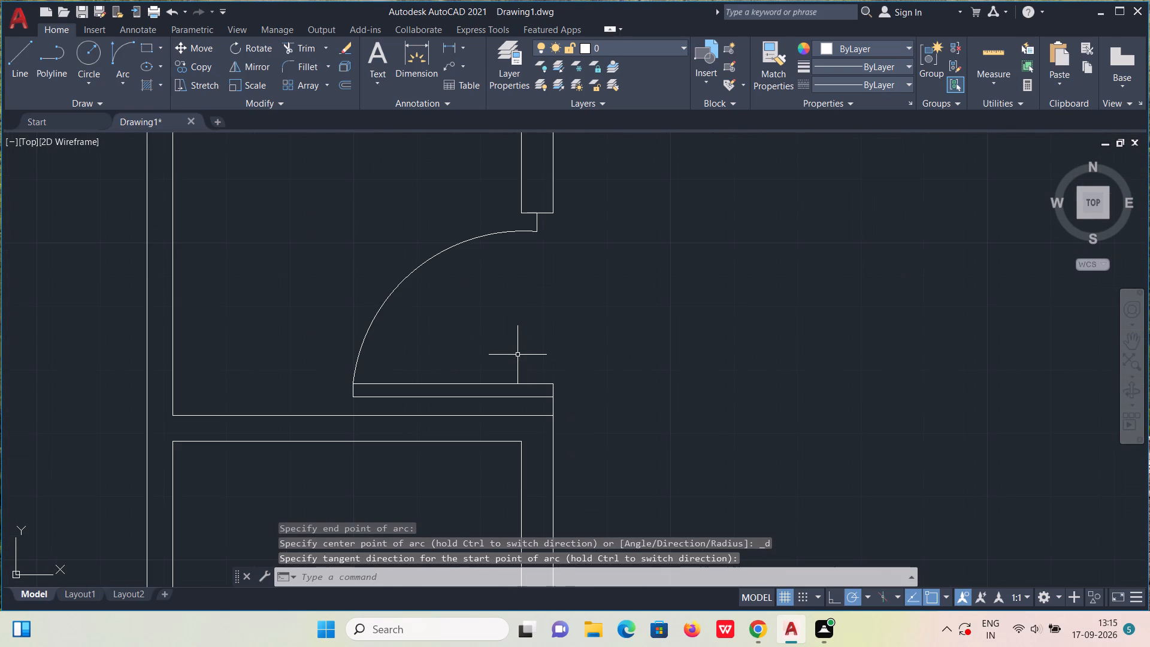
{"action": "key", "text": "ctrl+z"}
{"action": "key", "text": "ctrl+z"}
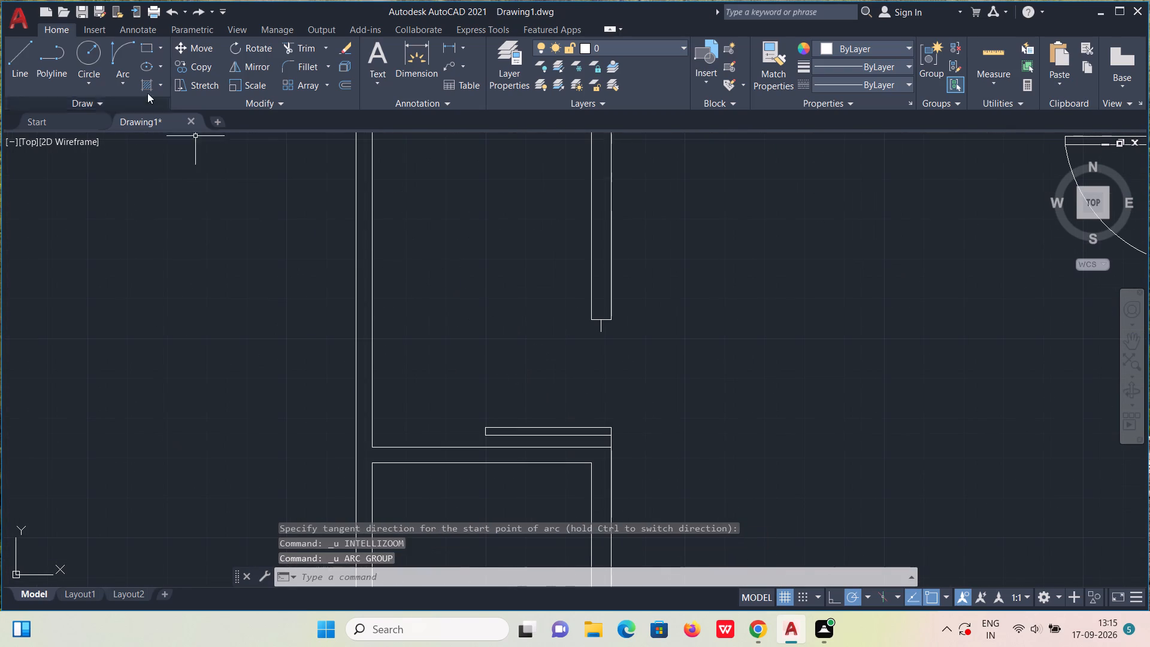
Draw the door swing as a start-end-direction arc from the upper stub's end to the leaf's outer corner, bulging toward the northwest.
{"action": "left_click", "coordinate": [119, 55]}
{"action": "left_click", "coordinate": [600, 333]}
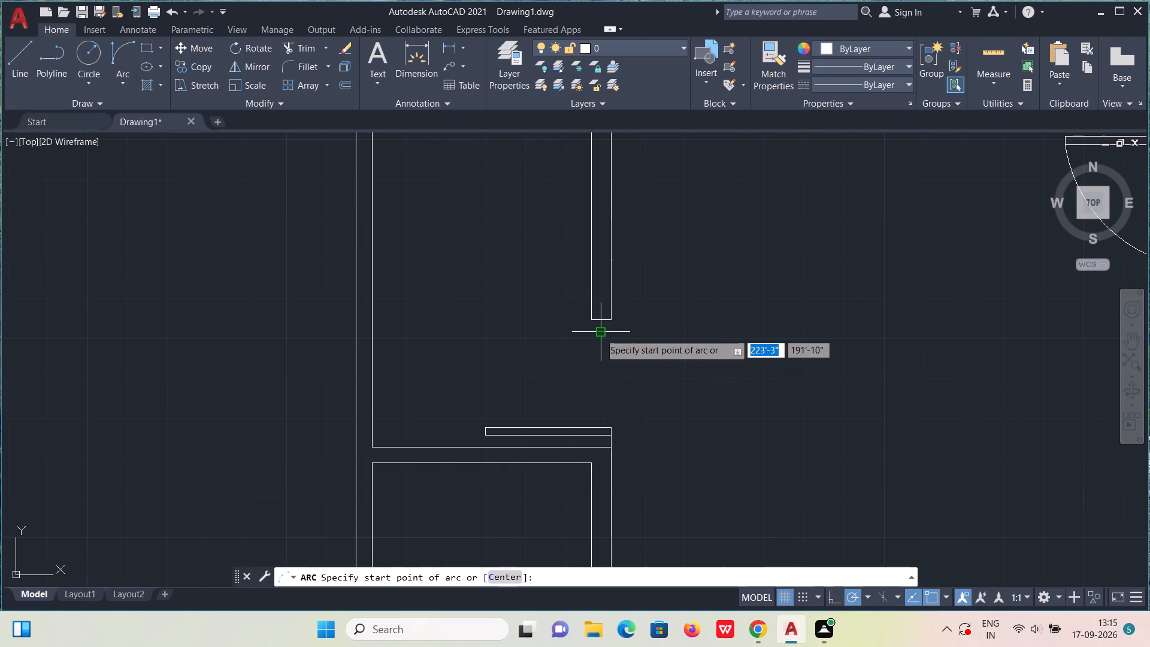
{"action": "left_click", "coordinate": [486, 425]}
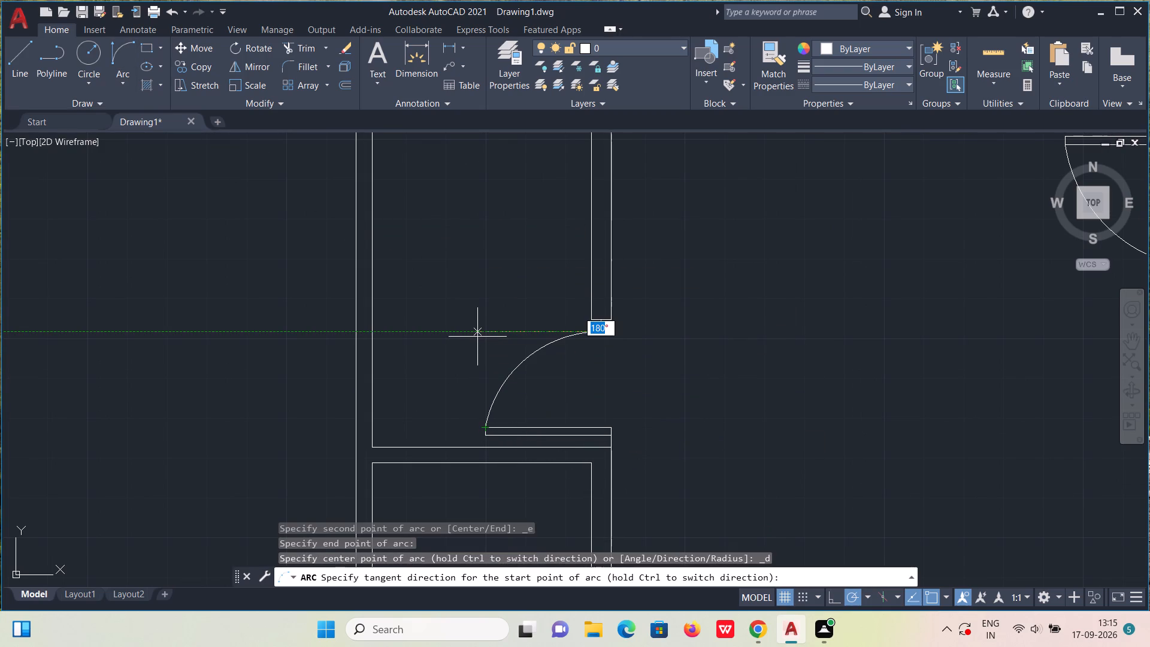
{"action": "left_click", "coordinate": [477, 337]}
Trim away the inner west and south wall faces of the lower small western room.
{"action": "scroll", "coordinate": [529, 400], "scroll_direction": "down", "scroll_amount": 3}
{"action": "scroll", "coordinate": [547, 457], "scroll_direction": "up", "scroll_amount": 3}
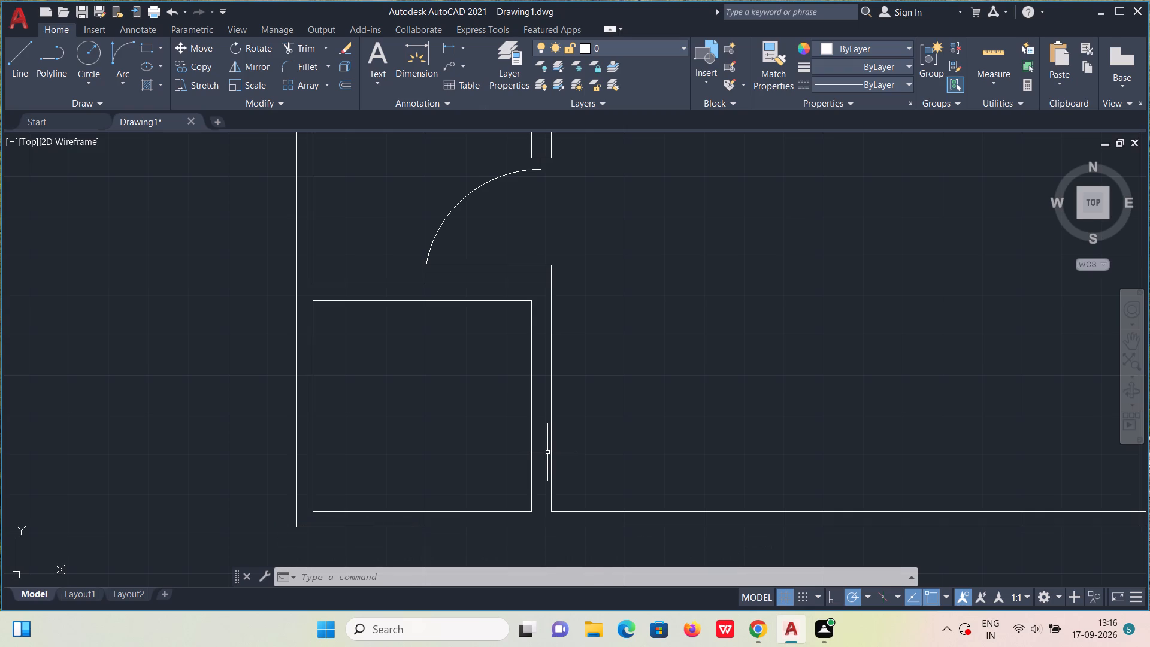
{"action": "left_click", "coordinate": [286, 53]}
{"action": "left_click", "coordinate": [313, 424]}
{"action": "left_click", "coordinate": [381, 511]}
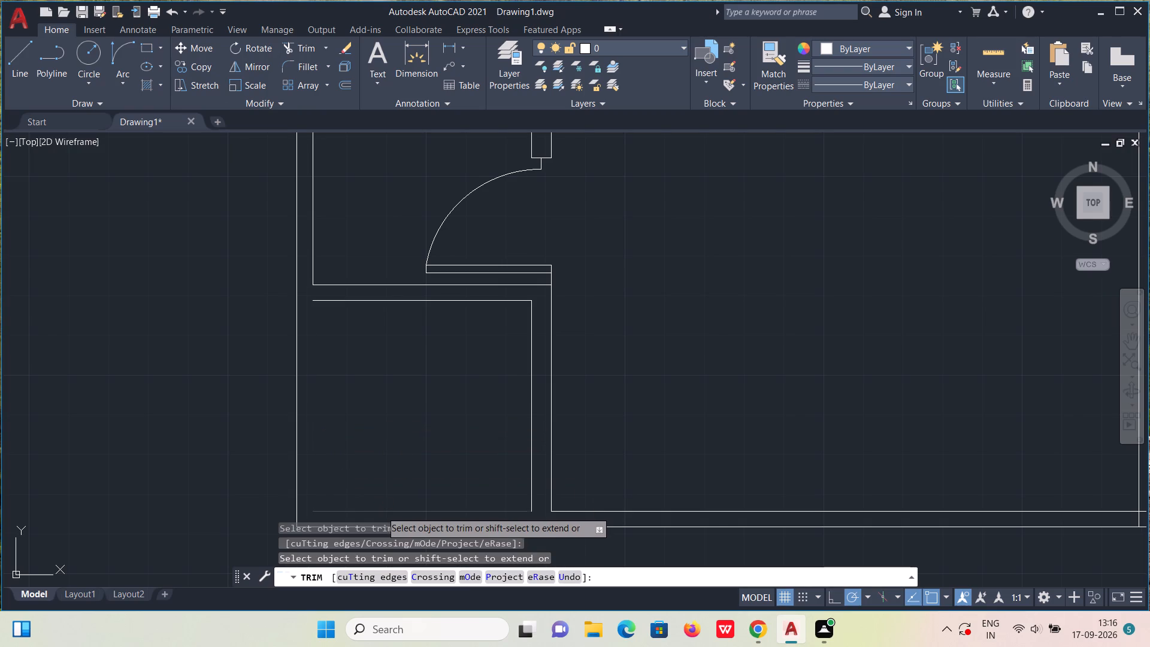
{"action": "key", "text": "l"}
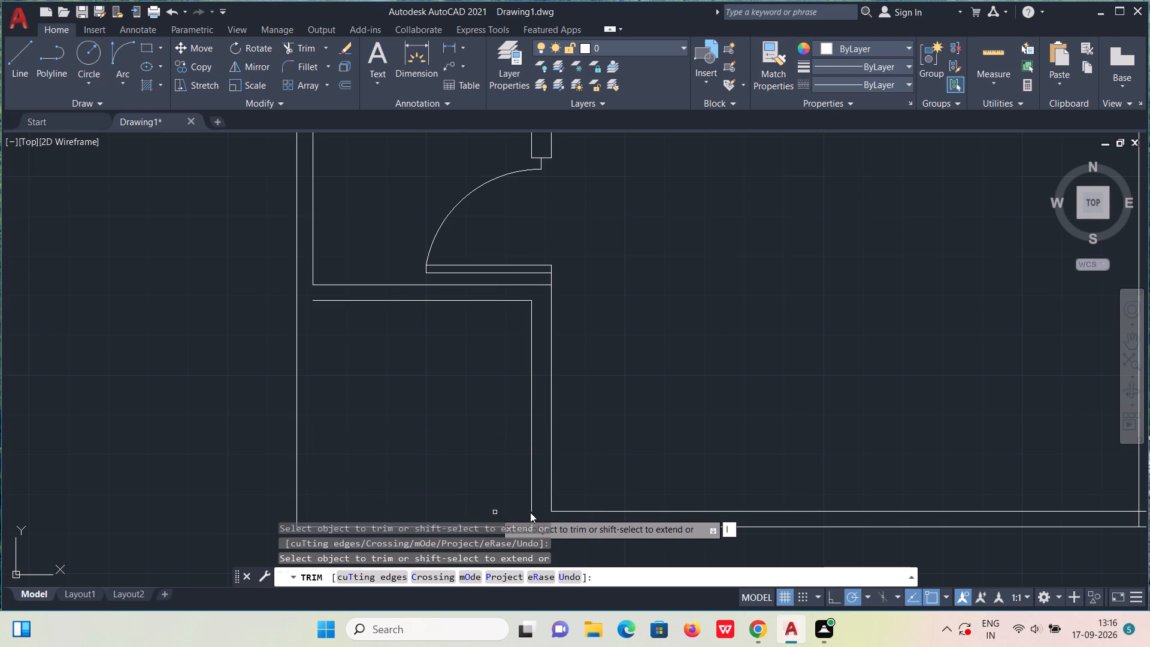
{"action": "key", "text": "Escape"}
Draw a vertical line extending the lower room's east inner wall face down to the outer south wall line.
{"action": "key", "text": "l"}
{"action": "key", "text": "Return"}
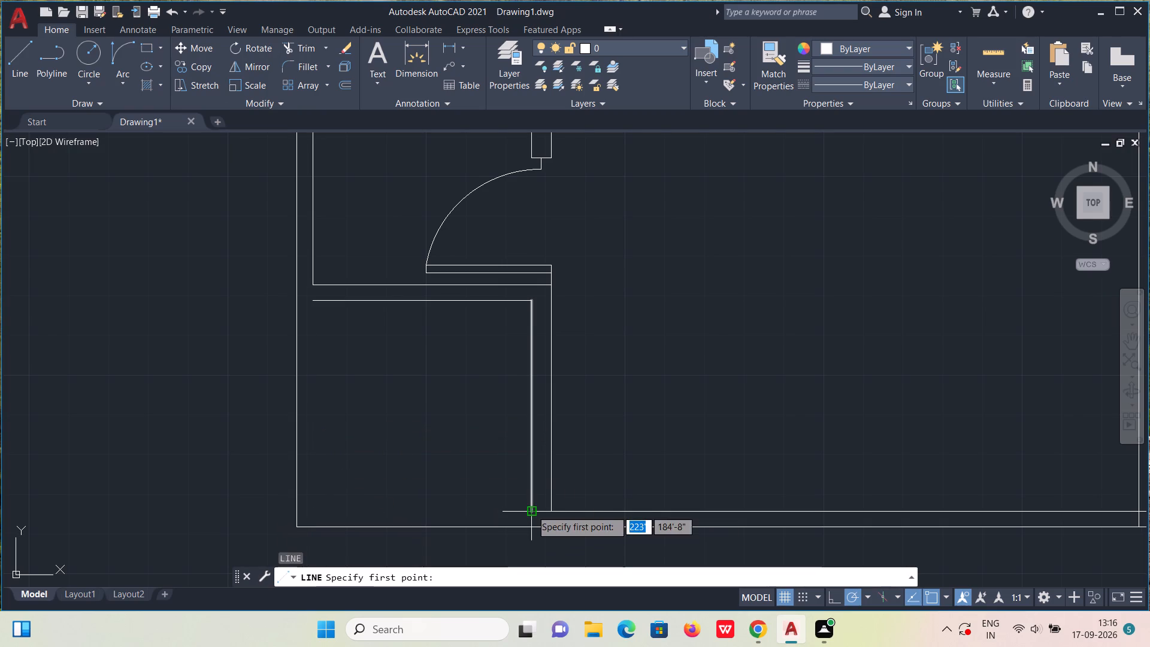
{"action": "left_click", "coordinate": [531, 510]}
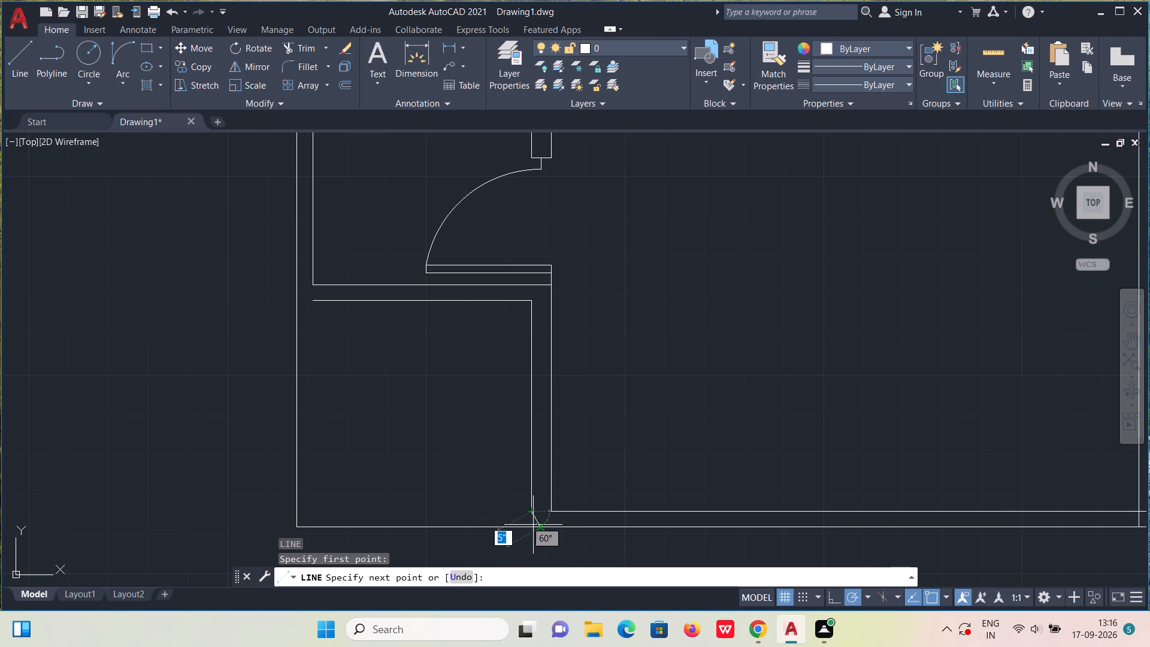
{"action": "scroll", "coordinate": [533, 525], "scroll_direction": "up", "scroll_amount": 3}
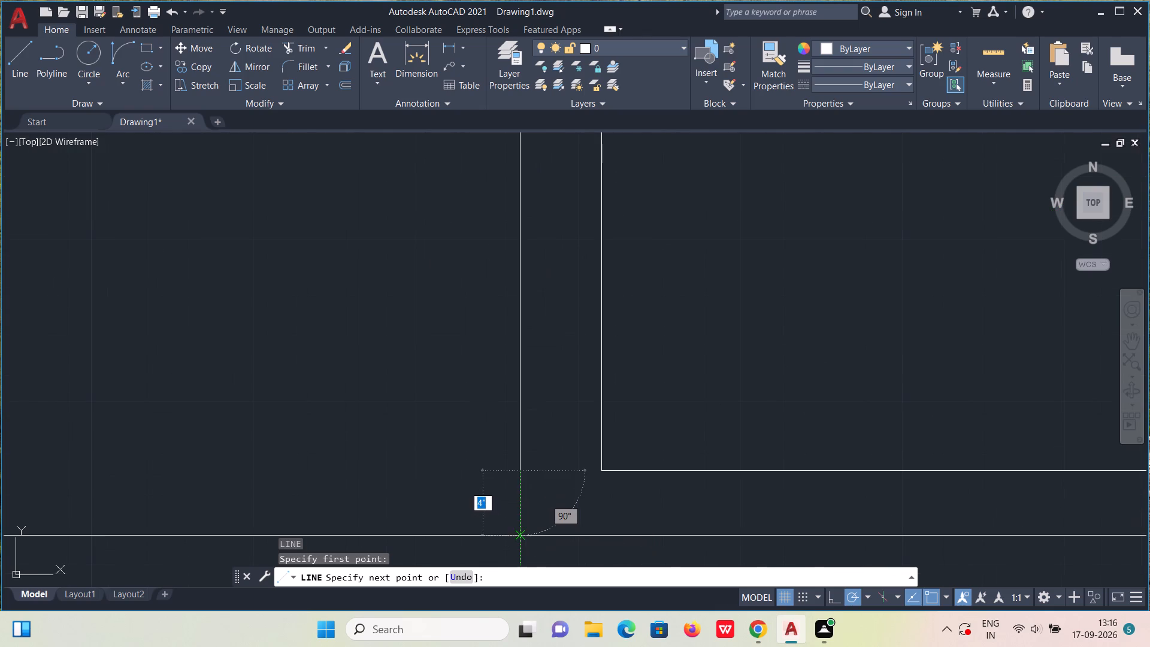
{"action": "left_click", "coordinate": [520, 539]}
{"action": "key", "text": "Escape"}
Draw a horizontal line extending the lower room's north inner wall face west to the outer west wall line.
{"action": "scroll", "coordinate": [525, 522], "scroll_direction": "down", "scroll_amount": 2}
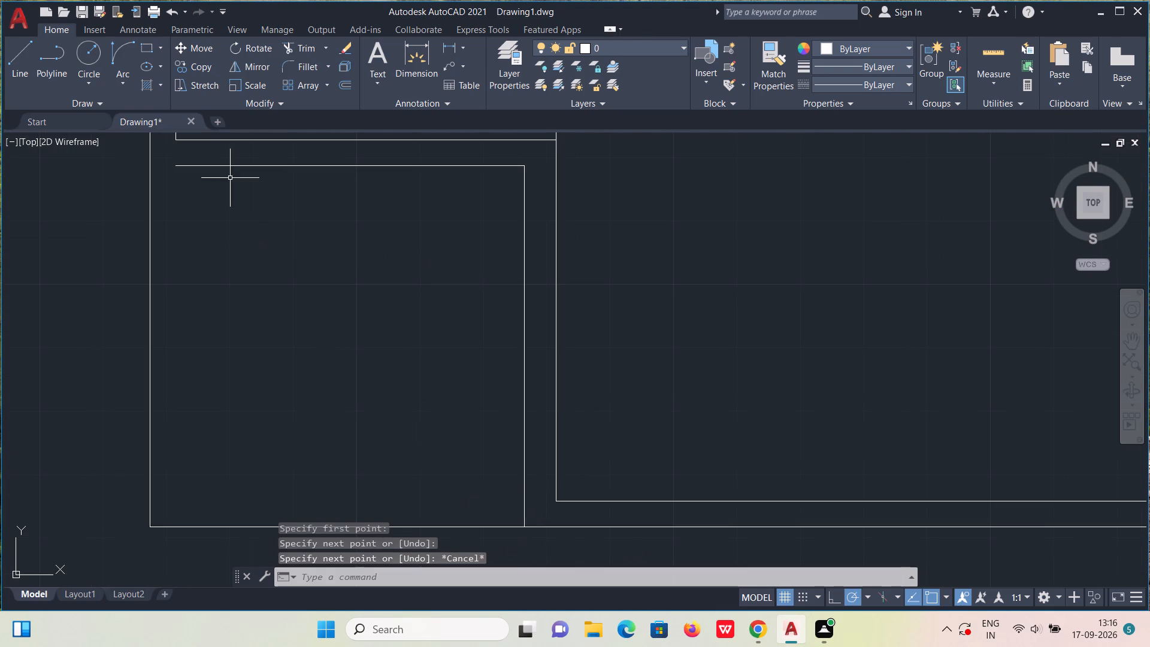
{"action": "middle_click_drag", "start_coordinate": [262, 212], "coordinate": [453, 379]}
{"action": "key", "text": "l"}
{"action": "key", "text": "Return"}
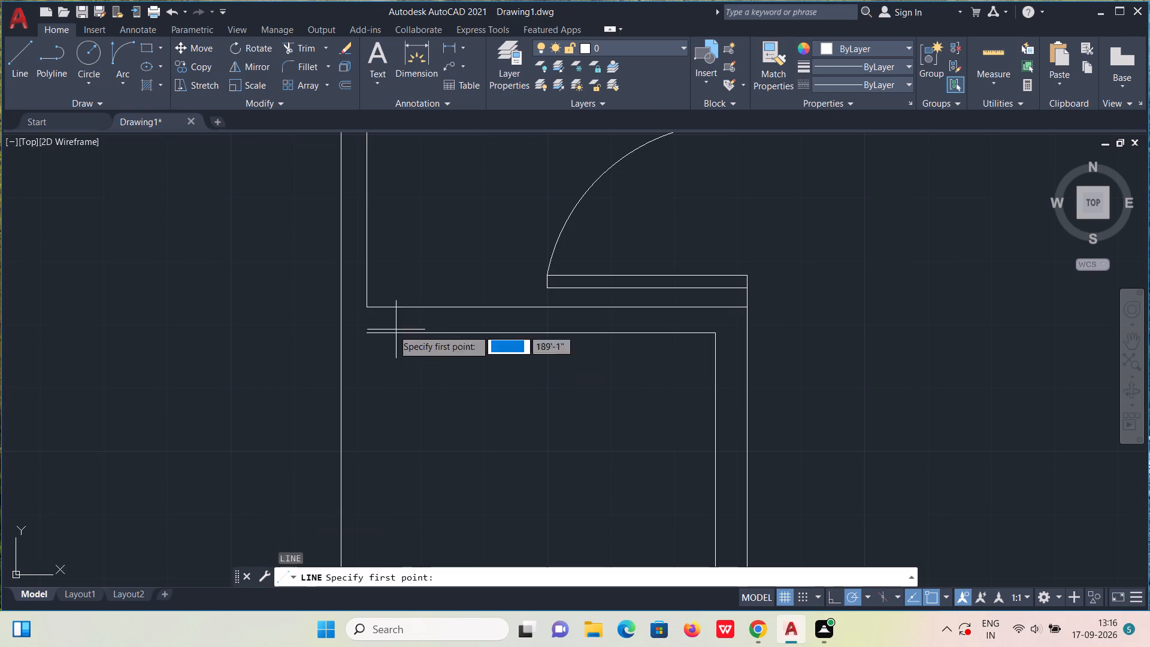
{"action": "left_click", "coordinate": [367, 335]}
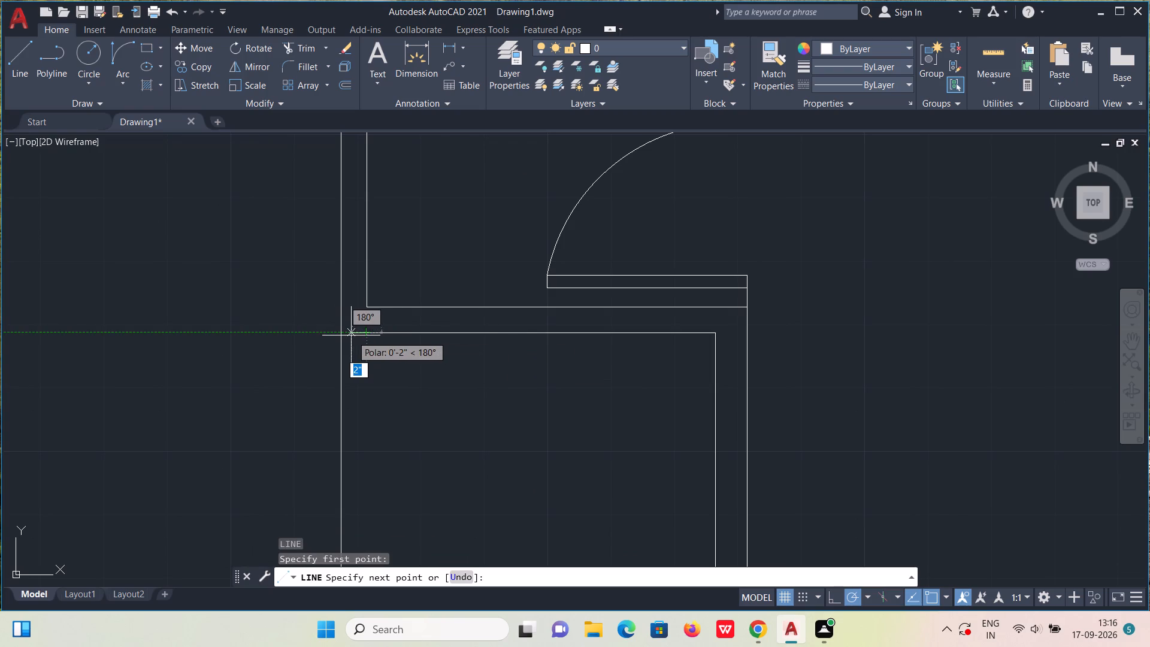
{"action": "left_click", "coordinate": [343, 332]}
{"action": "key", "text": "Escape"}
Draw a short horizontal line across the lower room's east wall, from its inner northeast corner to the wall's east face.
{"action": "scroll", "coordinate": [346, 343], "scroll_direction": "down", "scroll_amount": 3}
{"action": "scroll", "coordinate": [453, 391], "scroll_direction": "up", "scroll_amount": 3}
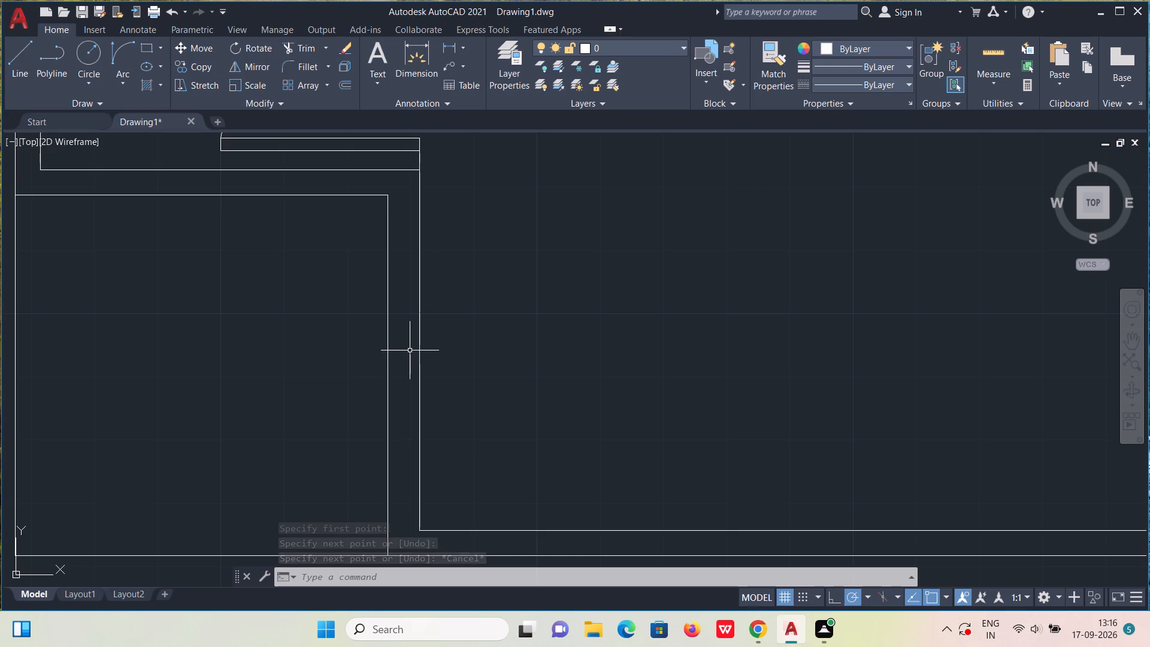
{"action": "middle_click_drag", "start_coordinate": [411, 298], "coordinate": [416, 304]}
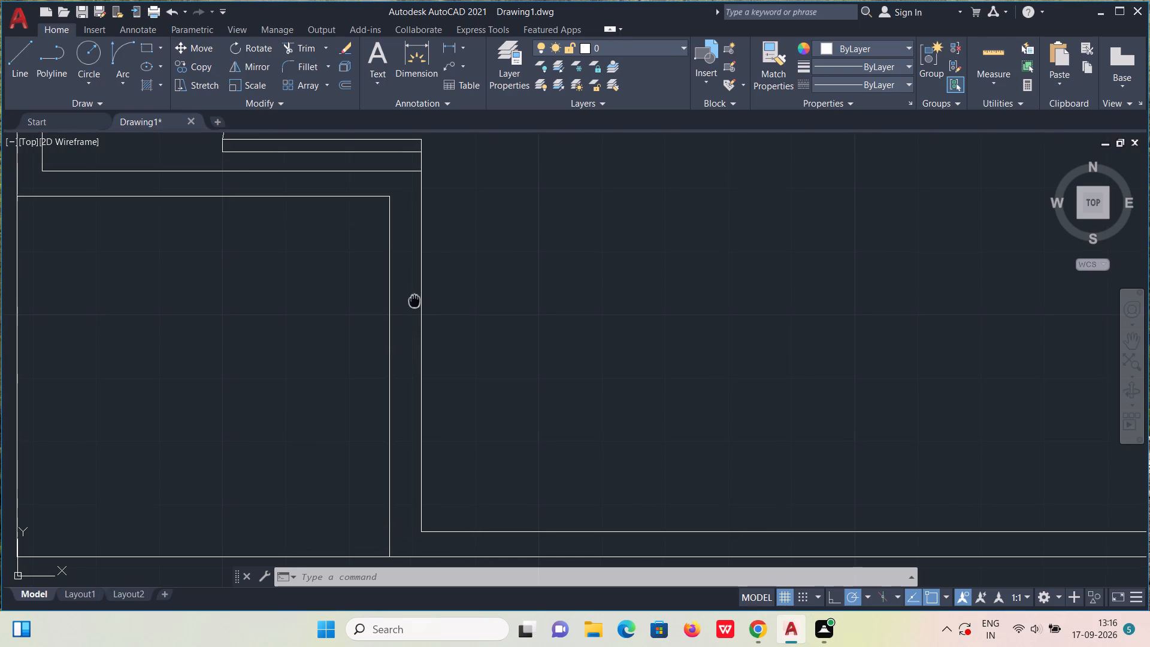
{"action": "middle_click_drag", "start_coordinate": [416, 304], "coordinate": [498, 450]}
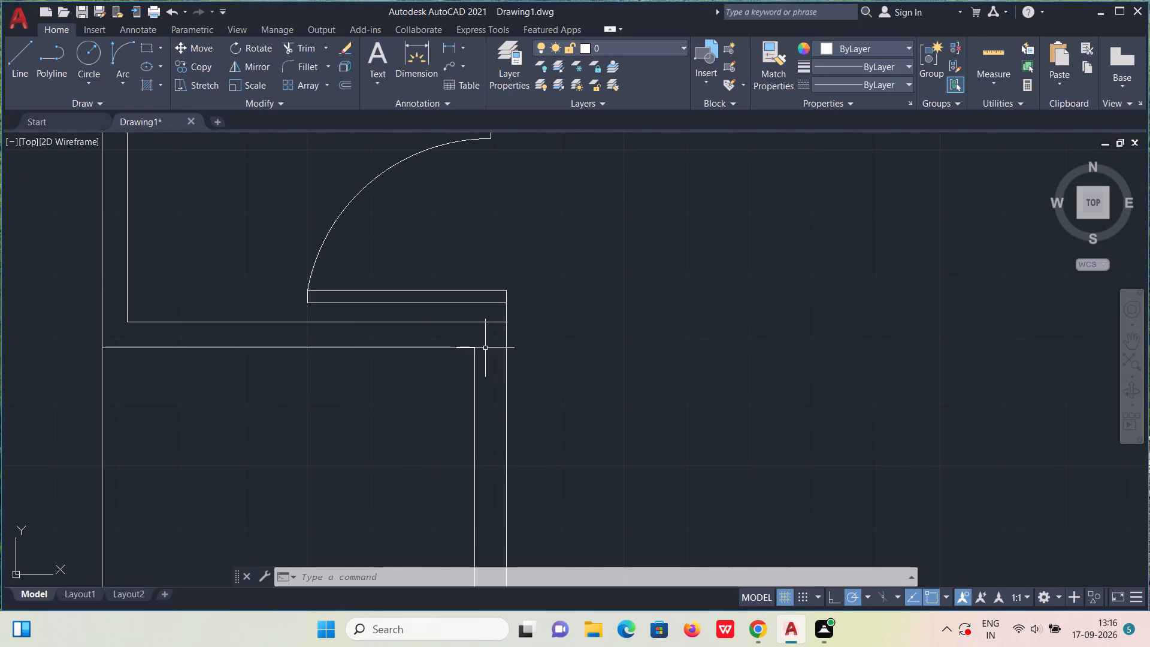
{"action": "key", "text": "l"}
{"action": "key", "text": "Return"}
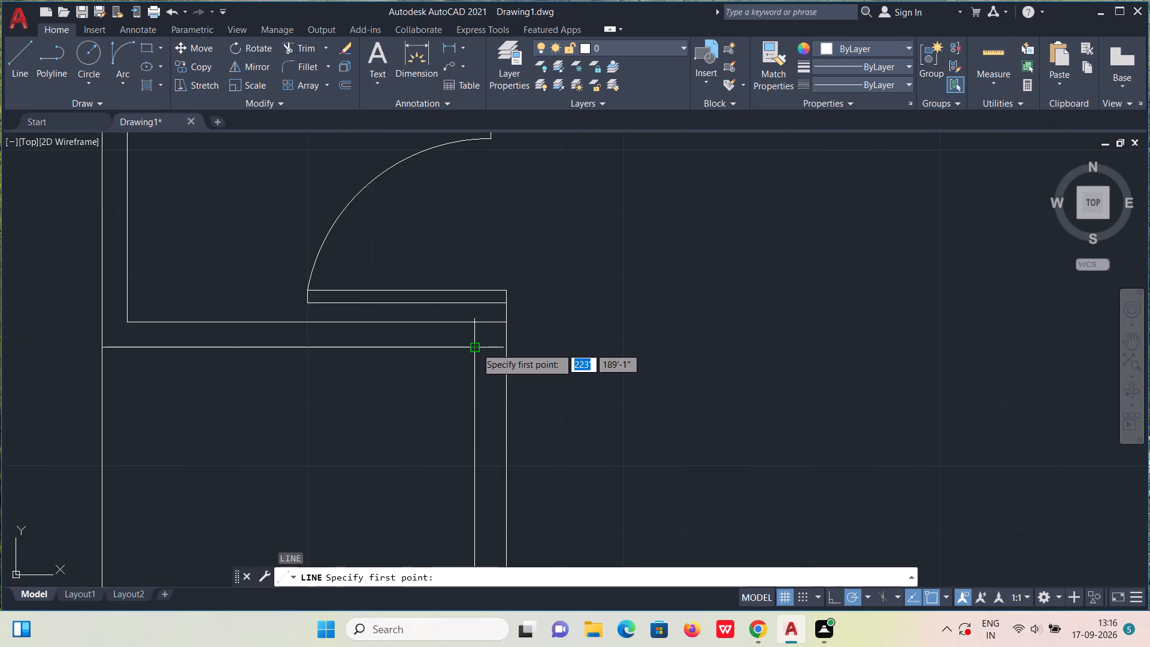
{"action": "left_click", "coordinate": [476, 347]}
{"action": "left_click", "coordinate": [506, 346]}
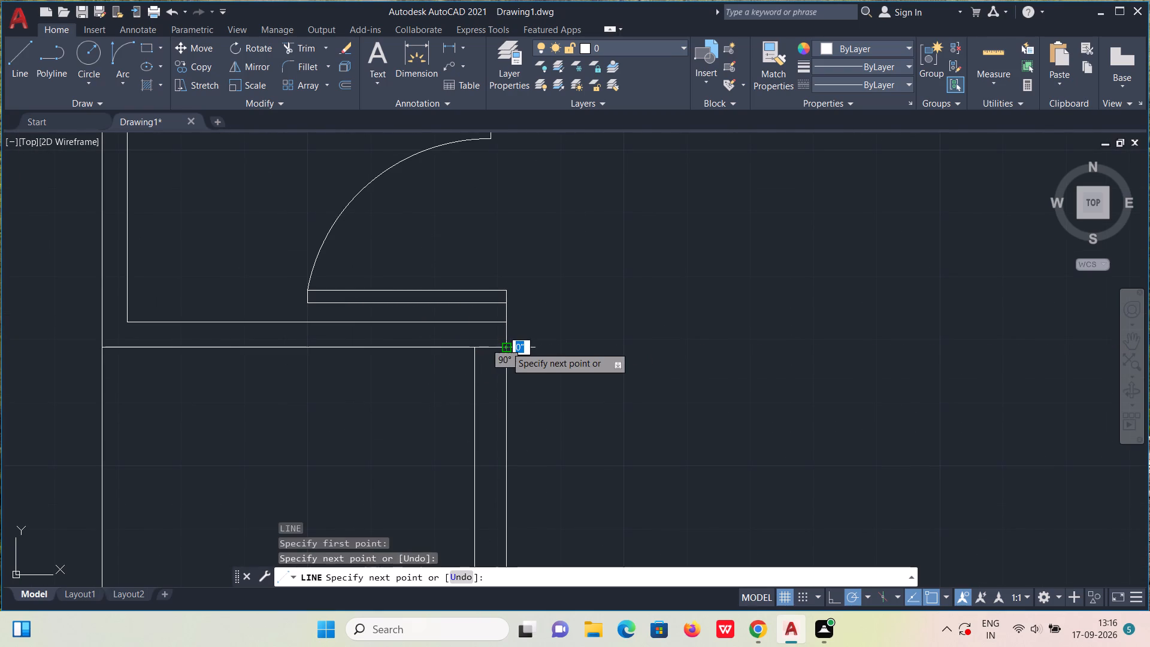
{"action": "key", "text": "Escape"}
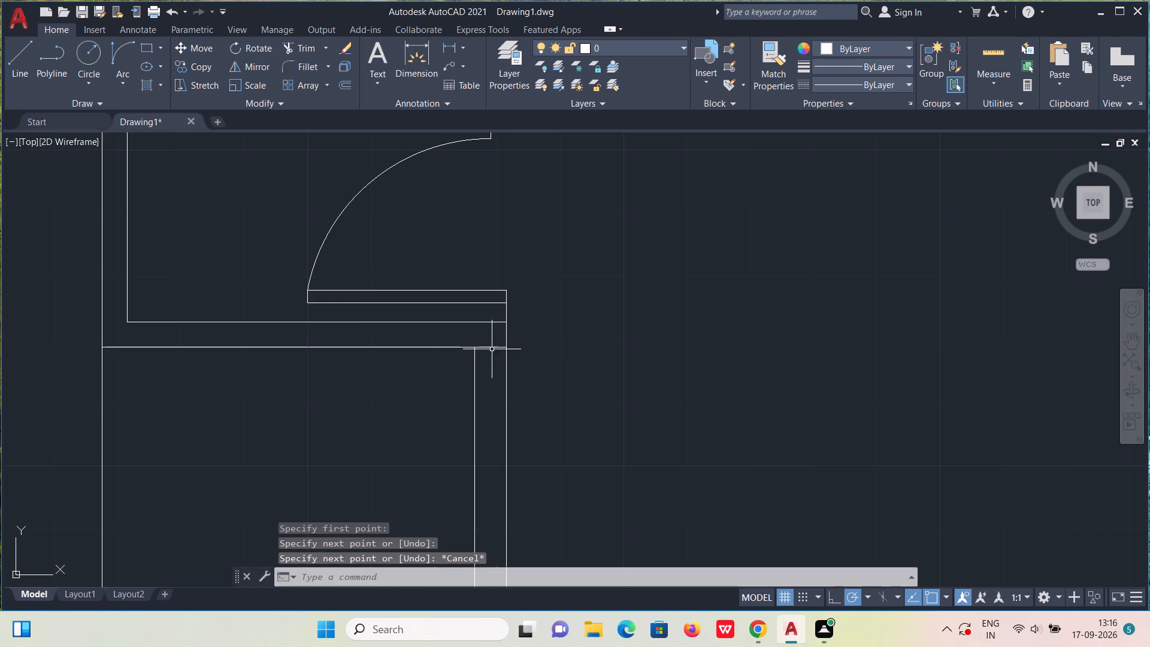
Copy the short line across the lower room's east wall 2'8" straight down to mark the door opening.
{"action": "left_click", "coordinate": [489, 347]}
{"action": "type", "text": "co"}
{"action": "key", "text": "Return"}
{"action": "left_click", "coordinate": [489, 347]}
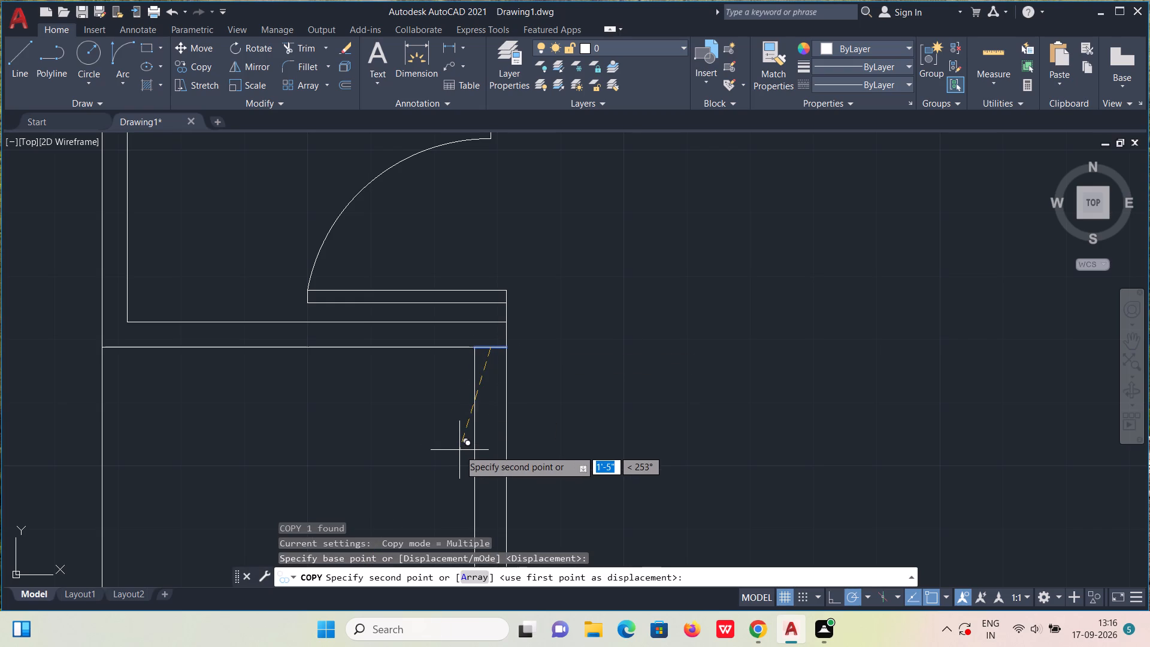
{"action": "middle_click_drag", "start_coordinate": [461, 421], "coordinate": [477, 270]}
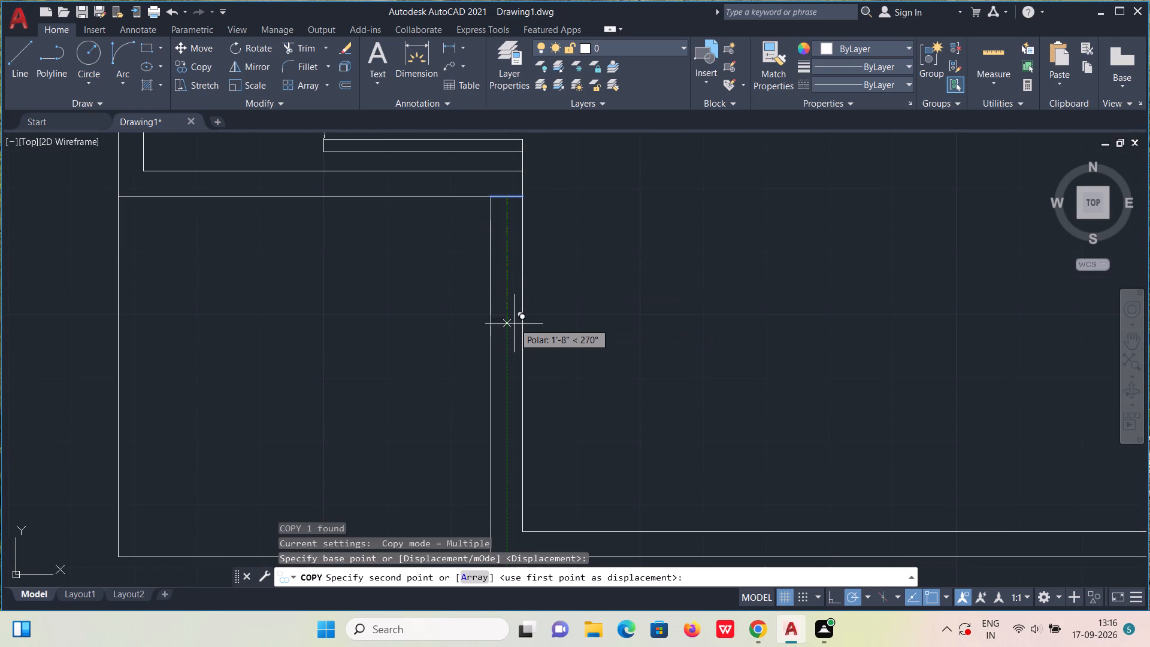
{"action": "type", "text": "2'8\""}
{"action": "key", "text": "Return"}
{"action": "key", "text": "Escape"}
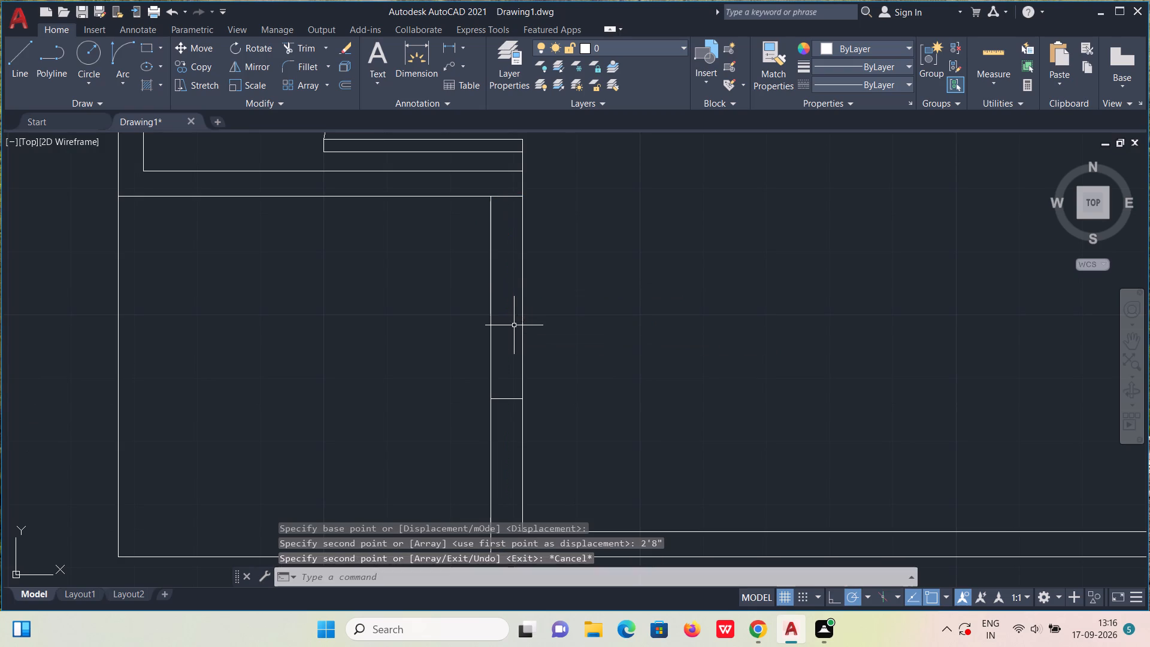
Draw a 3" vertical stub down from the midpoint of the opening's upper short line.
{"action": "key", "text": "l"}
{"action": "key", "text": "Return"}
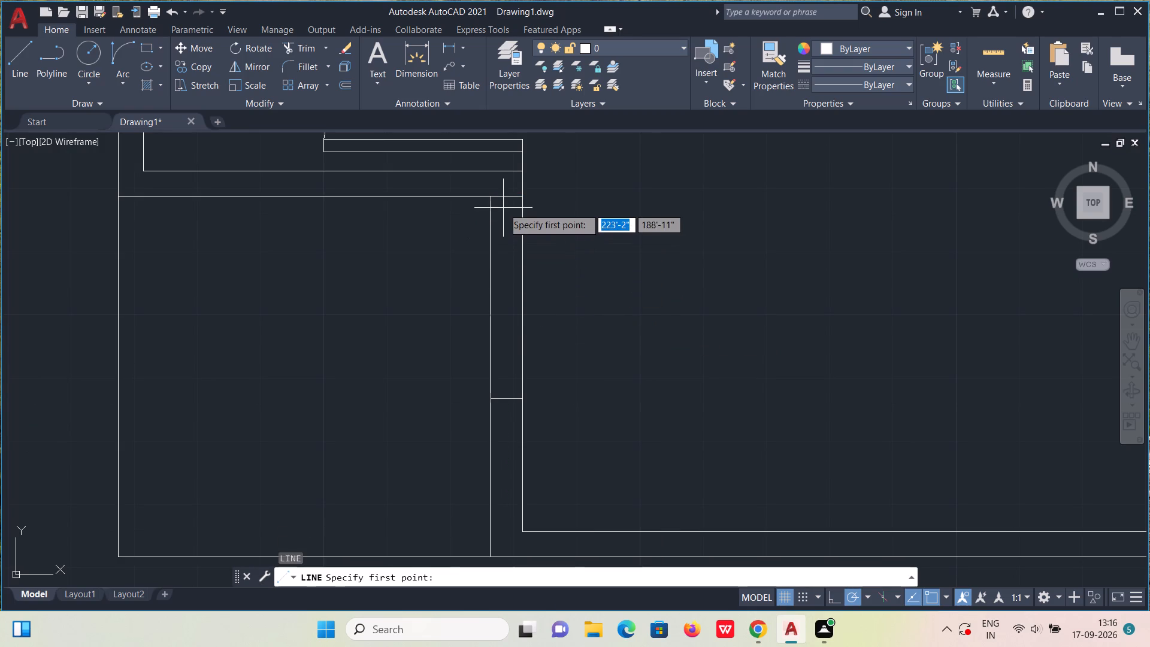
{"action": "left_click", "coordinate": [504, 192]}
{"action": "type", "text": "3\""}
{"action": "key", "text": "Return"}
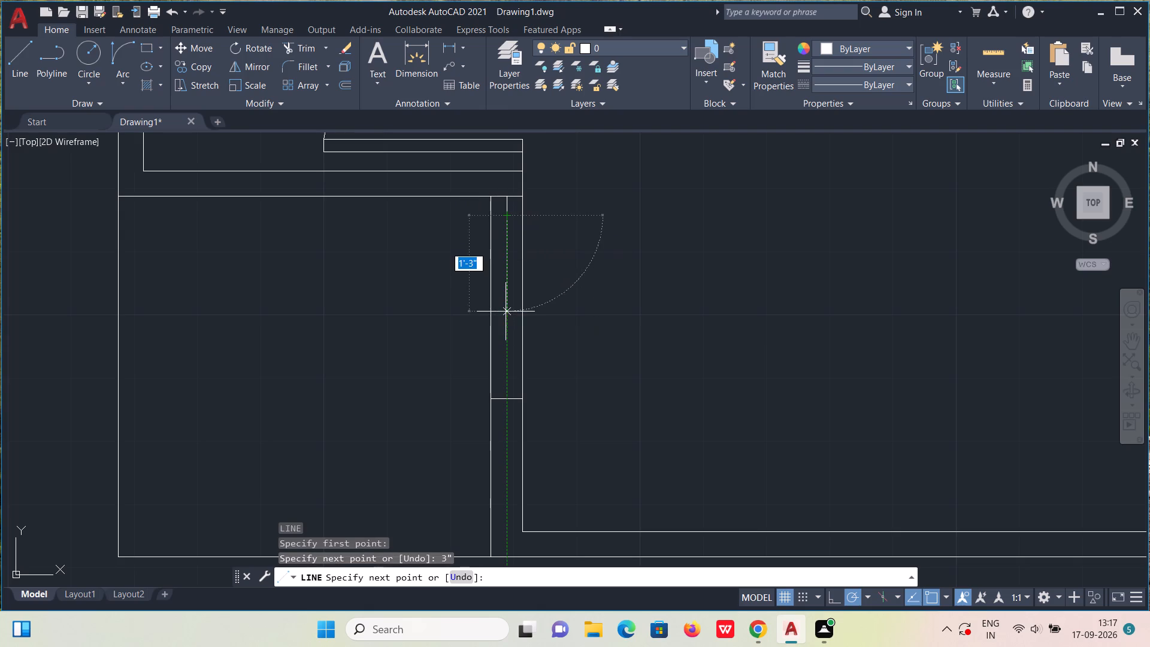
{"action": "key", "text": "Escape"}
{"action": "left_click", "coordinate": [509, 400]}
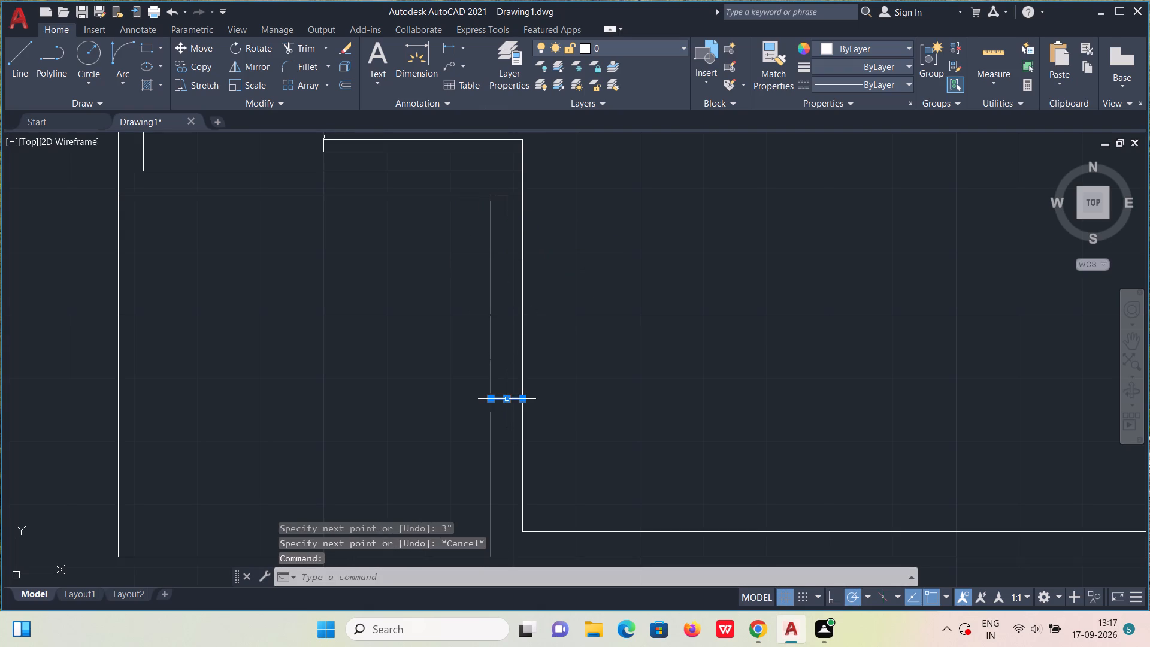
{"action": "key", "text": "Escape"}
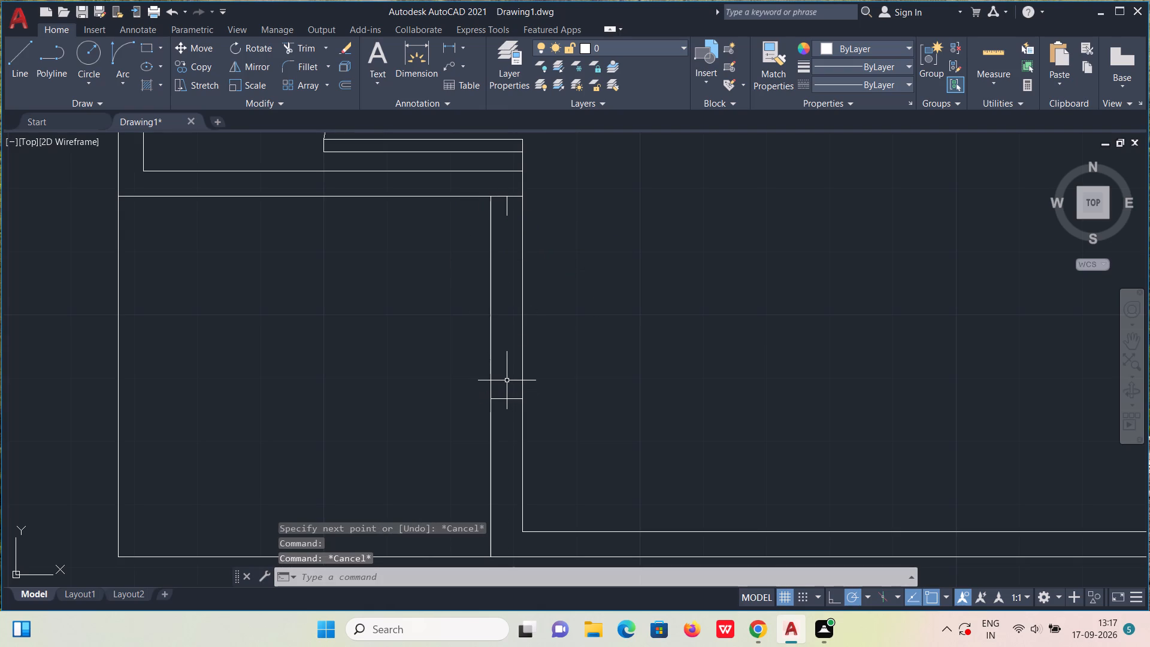
Draw a 3" vertical stub up from the midpoint of the opening's lower short line.
{"action": "key", "text": "l"}
{"action": "key", "text": "Return"}
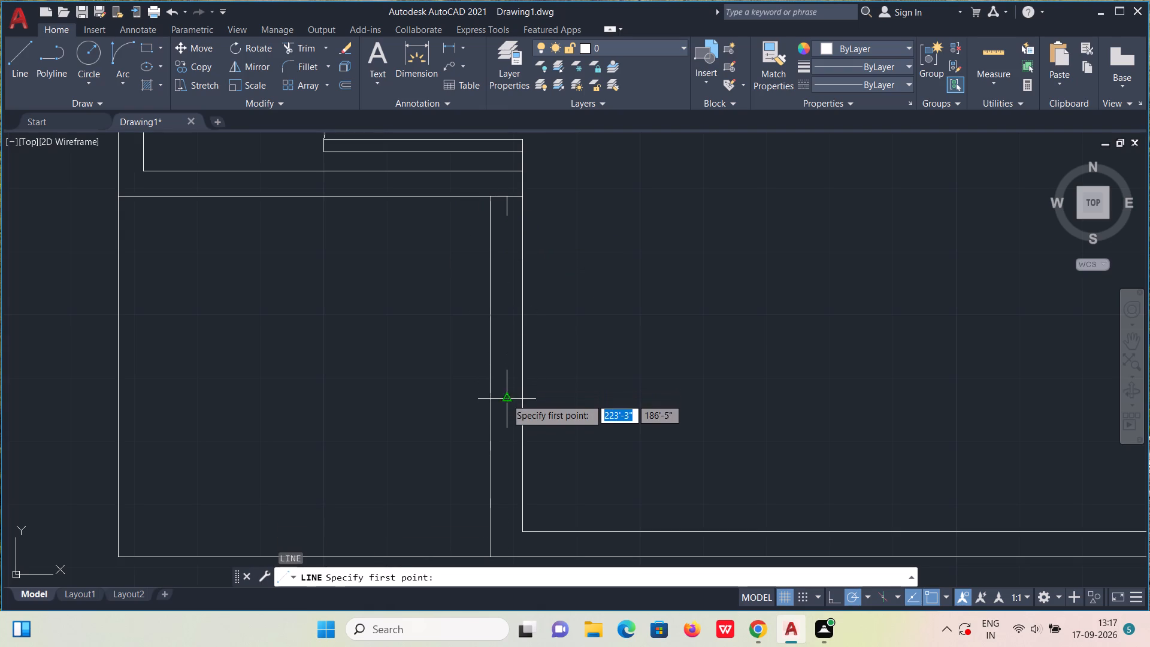
{"action": "left_click", "coordinate": [506, 398]}
{"action": "type", "text": "3\""}
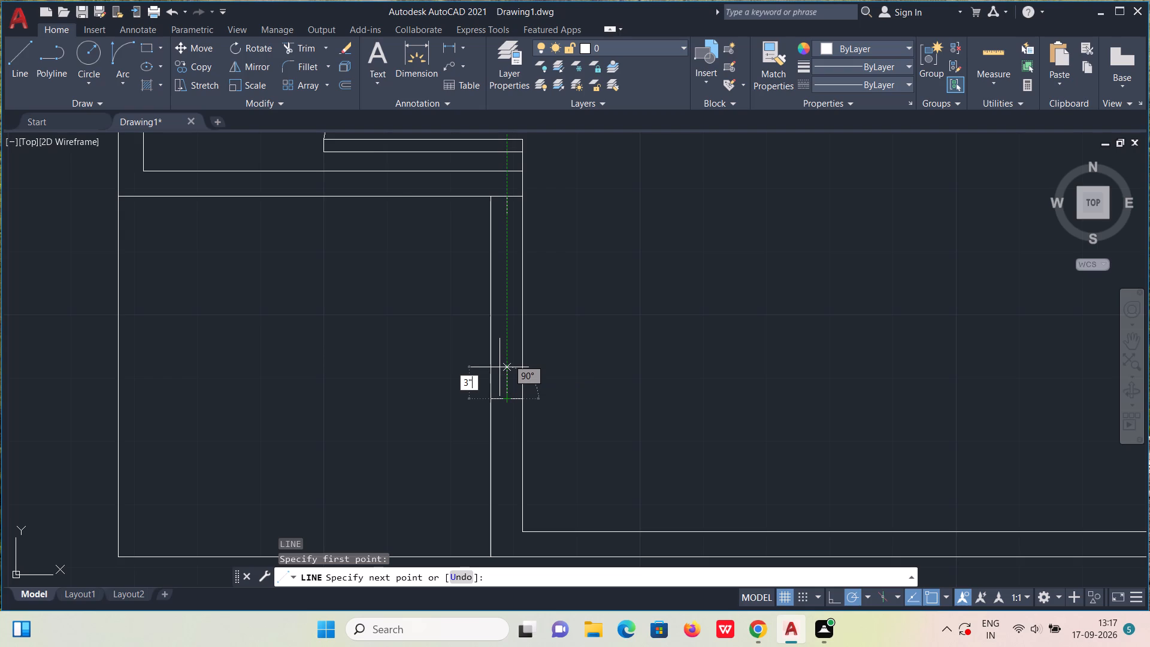
{"action": "key", "text": "Return"}
{"action": "key", "text": "grave"}
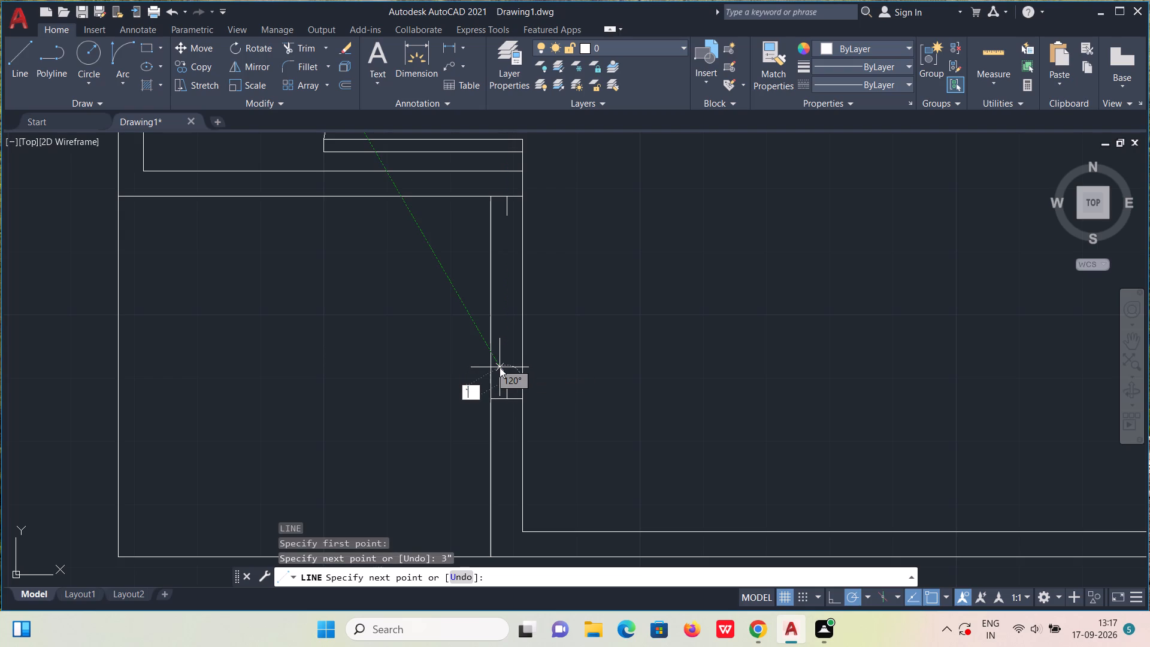
{"action": "key", "text": "Escape"}
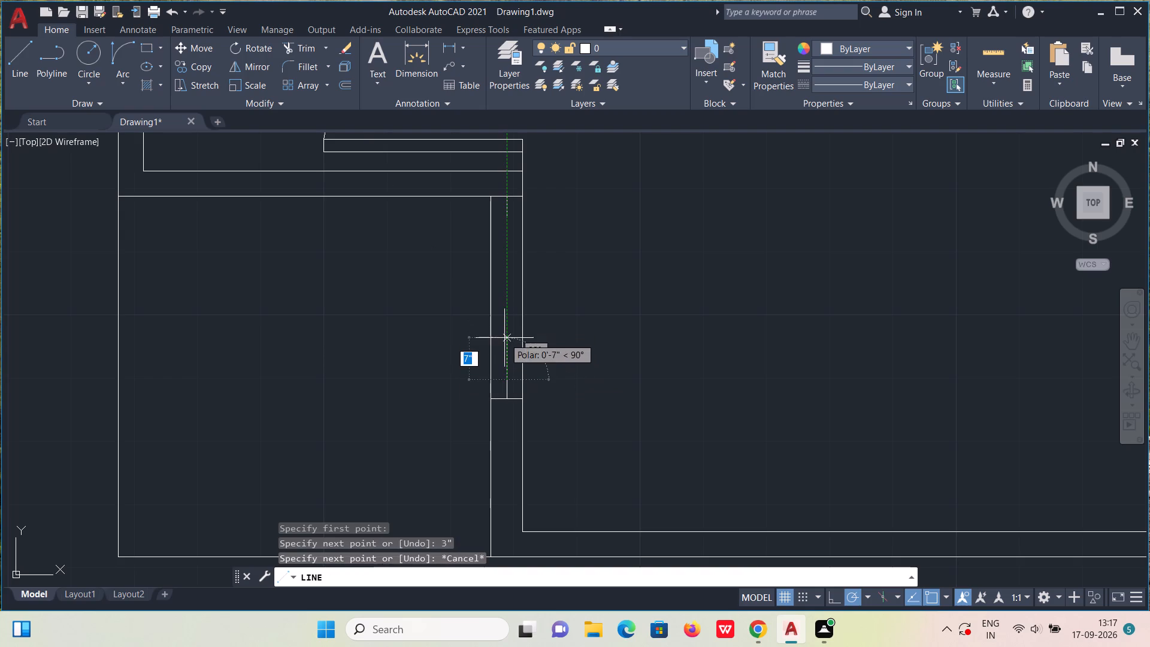
{"action": "key", "text": "Escape"}
Draw the door leaf outline from the upper stub's lower end: 2'5" west, 2" down, east to the wall's east face, and 2" up, closing westward.
{"action": "key", "text": "l"}
{"action": "key", "text": "Return"}
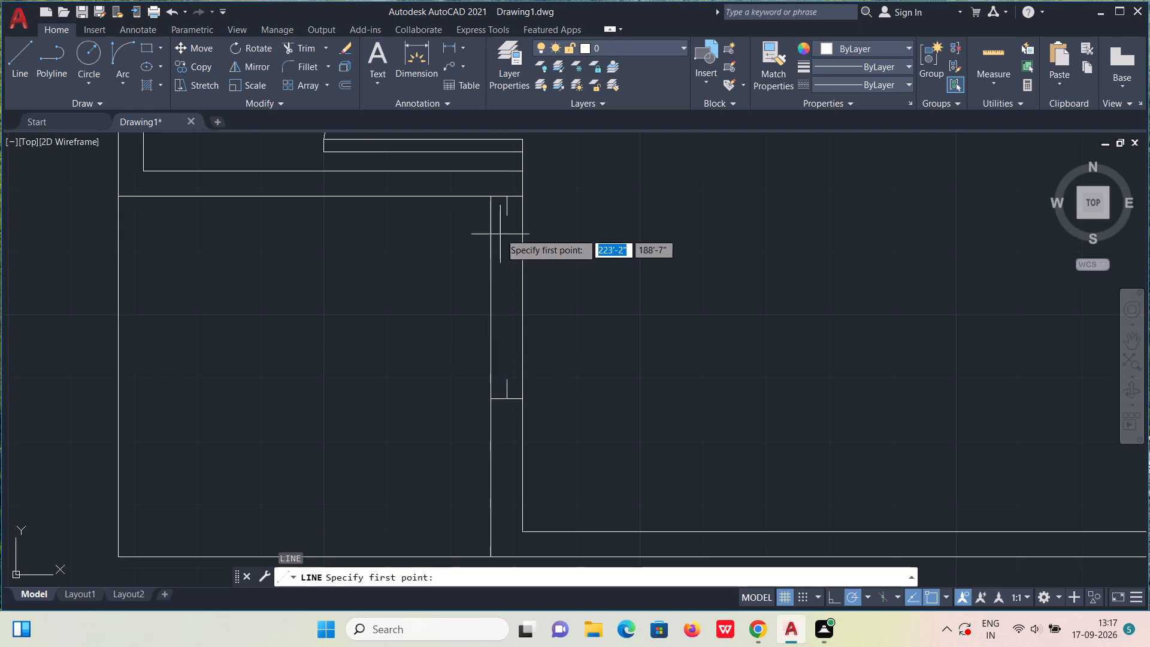
{"action": "left_click", "coordinate": [507, 219]}
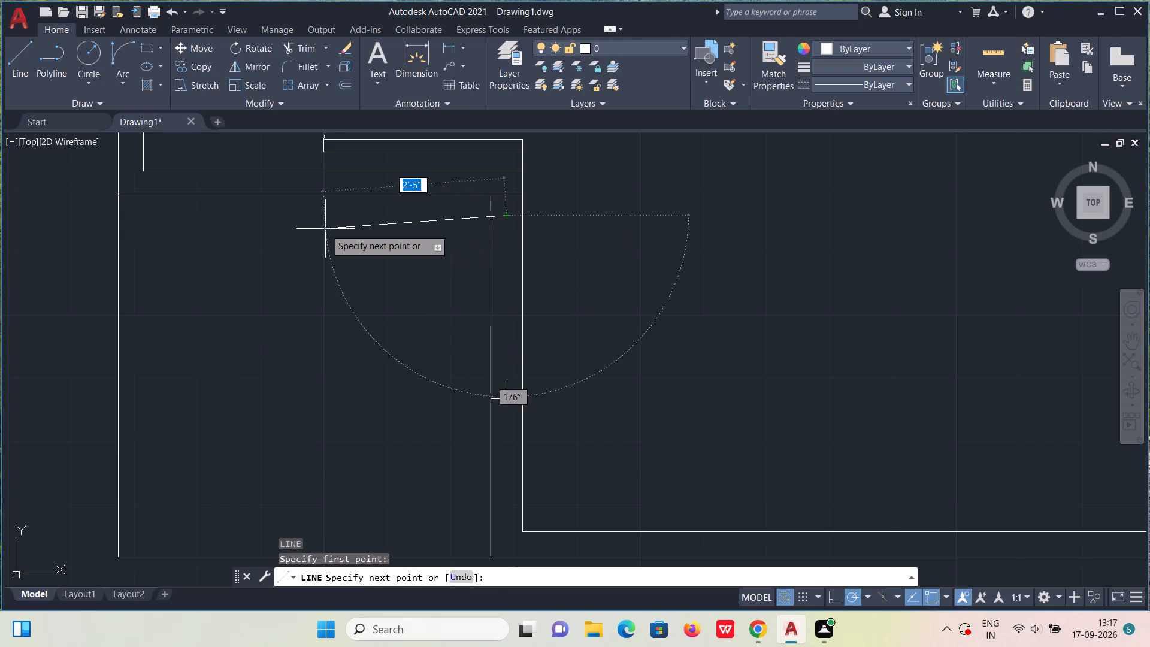
{"action": "type", "text": "2'5\""}
{"action": "key", "text": "Return"}
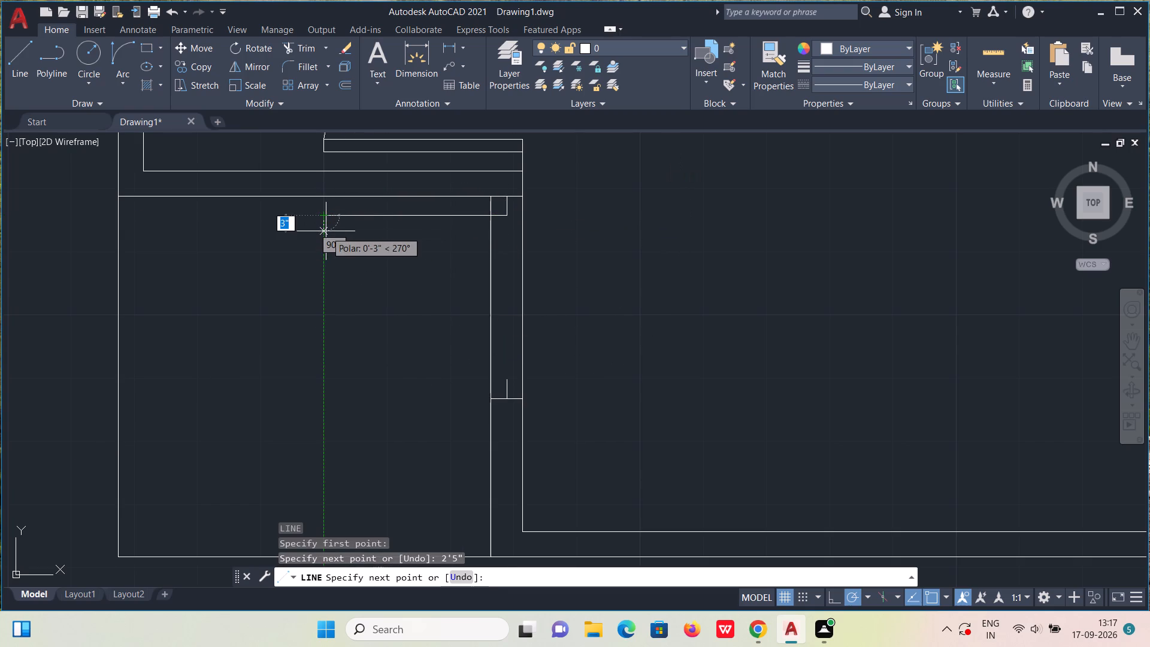
{"action": "type", "text": "2\""}
{"action": "key", "text": "Return"}
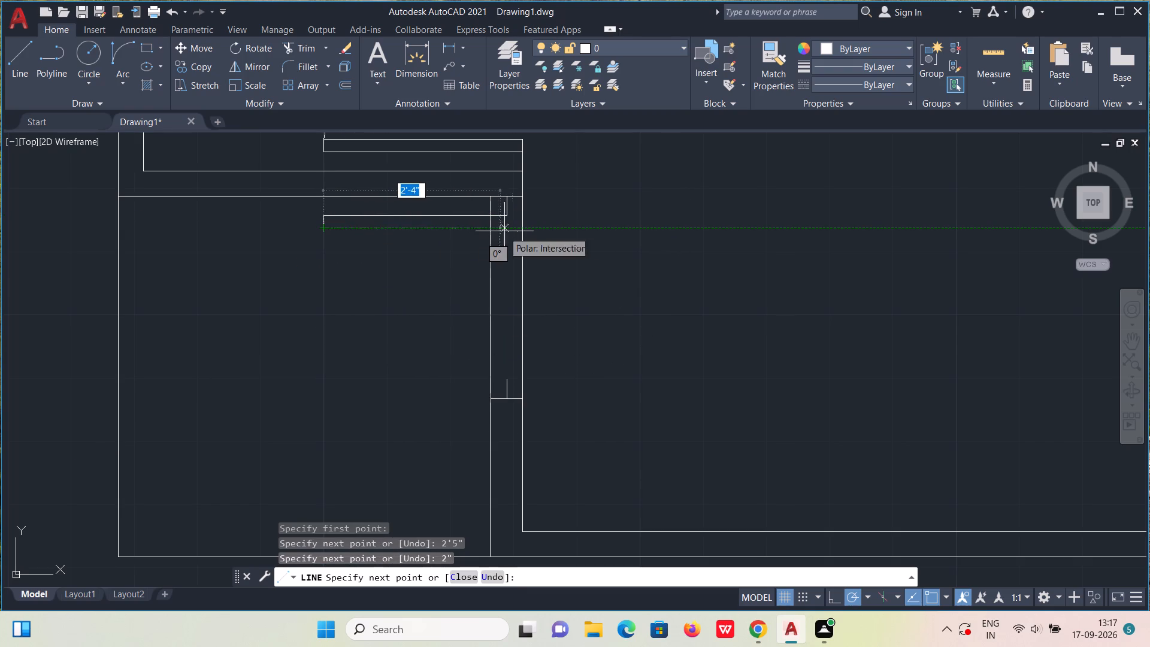
{"action": "left_click", "coordinate": [519, 231]}
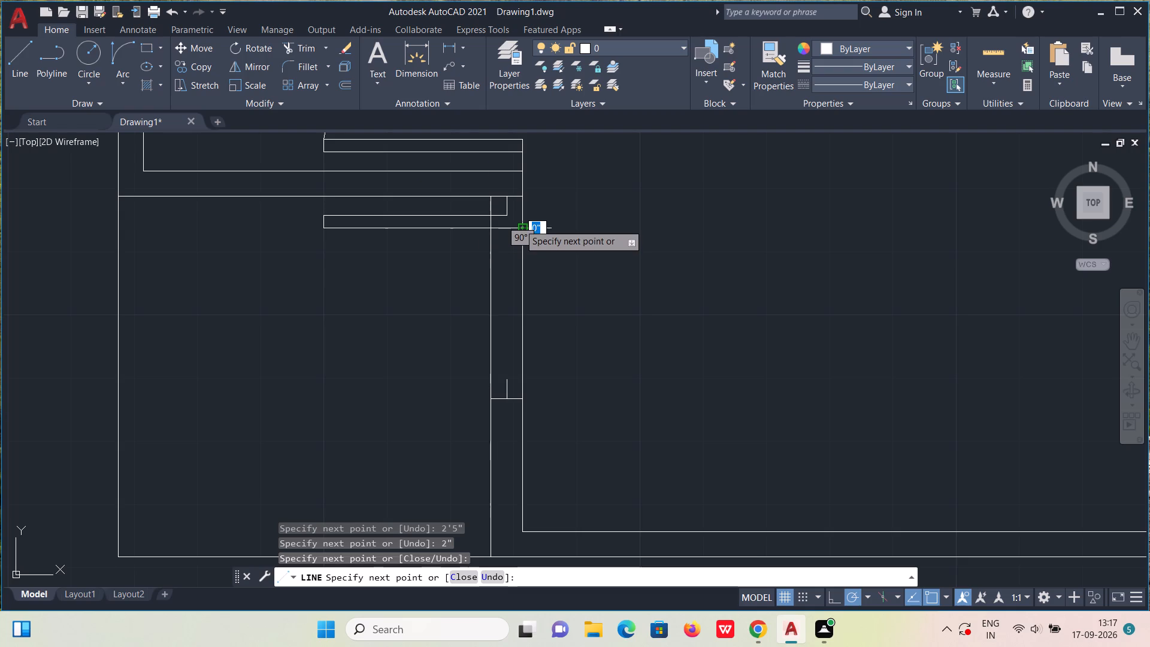
{"action": "type", "text": "2\""}
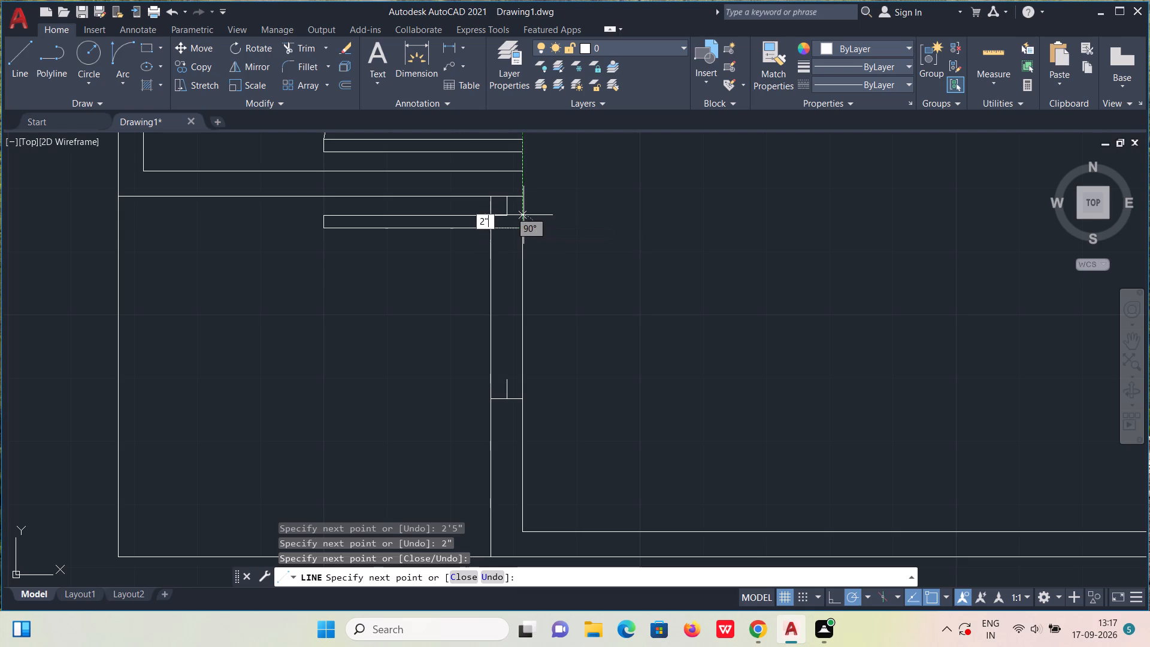
{"action": "key", "text": "Return"}
{"action": "left_click", "coordinate": [499, 218]}
{"action": "key", "text": "Escape"}
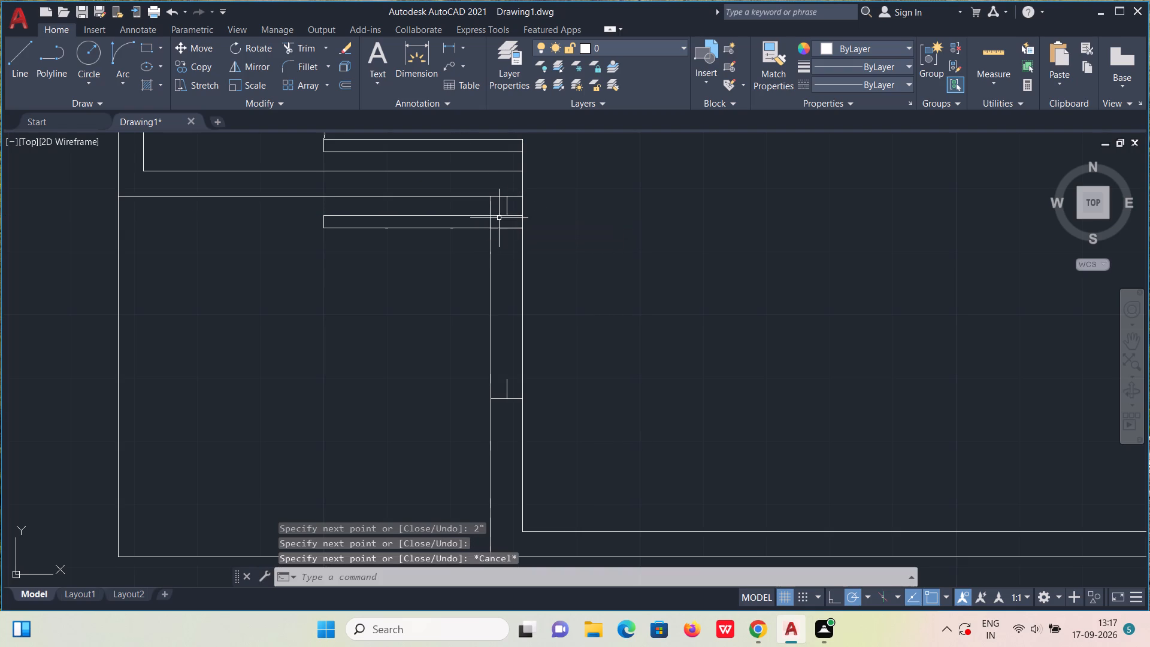
Trim the east wall's face lines across the door opening, plus the upper stub and inner wall line above and through the leaf.
{"action": "left_click", "coordinate": [308, 46]}
{"action": "left_click_drag", "start_coordinate": [394, 259], "coordinate": [544, 252]}
{"action": "scroll", "coordinate": [538, 244], "scroll_direction": "up", "scroll_amount": 3}
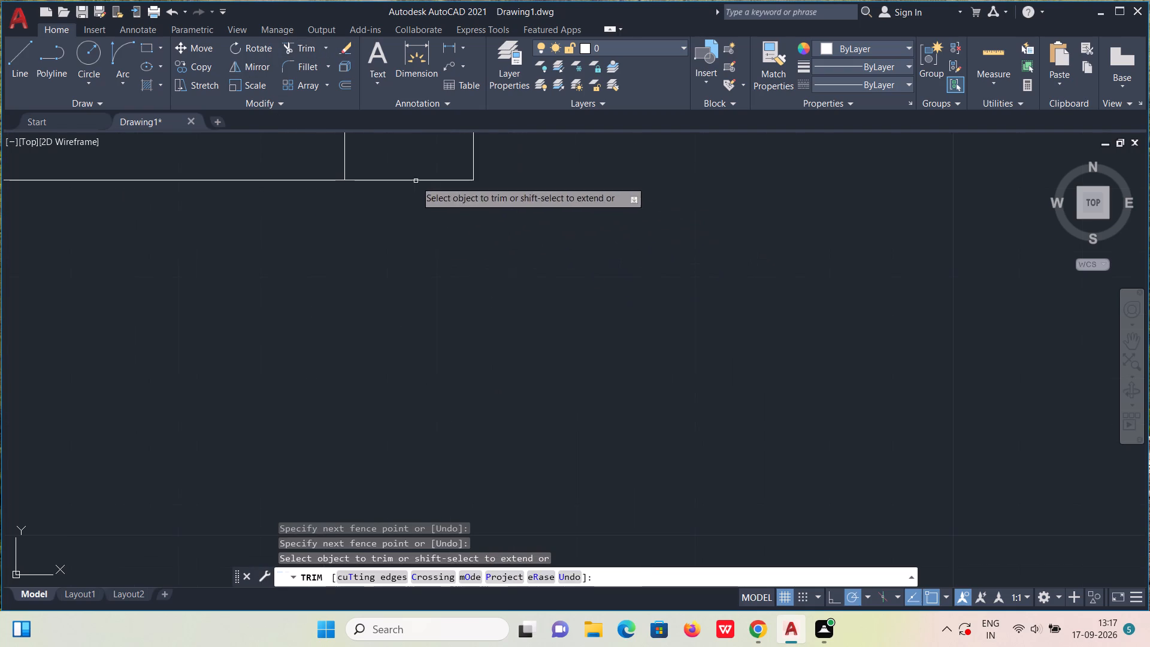
{"action": "middle_click_drag", "start_coordinate": [502, 355], "coordinate": [552, 479]}
{"action": "left_click_drag", "start_coordinate": [397, 205], "coordinate": [470, 209]}
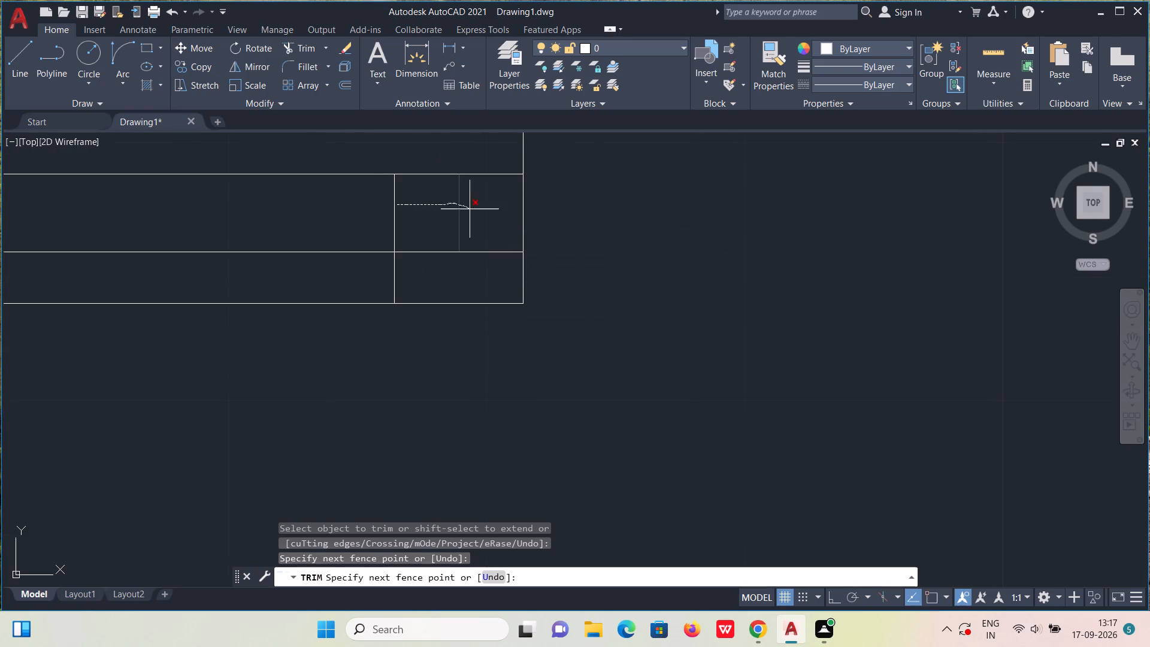
{"action": "left_click_drag", "start_coordinate": [470, 209], "coordinate": [475, 214]}
{"action": "left_click_drag", "start_coordinate": [353, 226], "coordinate": [468, 225]}
{"action": "left_click_drag", "start_coordinate": [389, 276], "coordinate": [402, 276]}
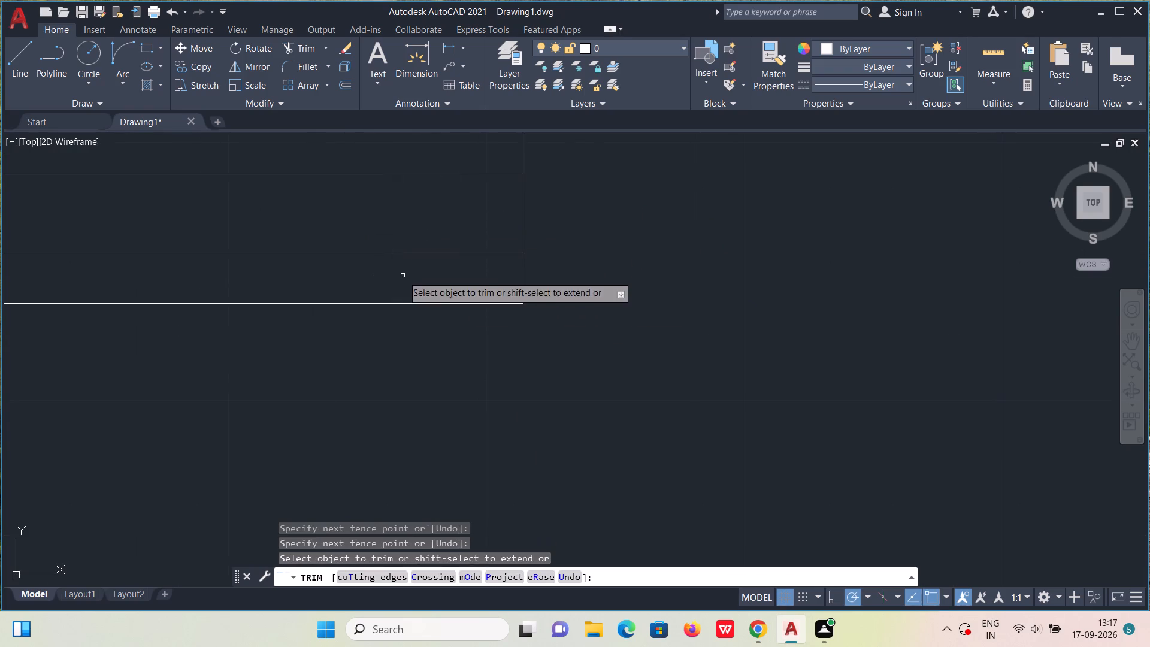
{"action": "scroll", "coordinate": [403, 276], "scroll_direction": "down", "scroll_amount": 4}
{"action": "scroll", "coordinate": [403, 370], "scroll_direction": "up", "scroll_amount": 1}
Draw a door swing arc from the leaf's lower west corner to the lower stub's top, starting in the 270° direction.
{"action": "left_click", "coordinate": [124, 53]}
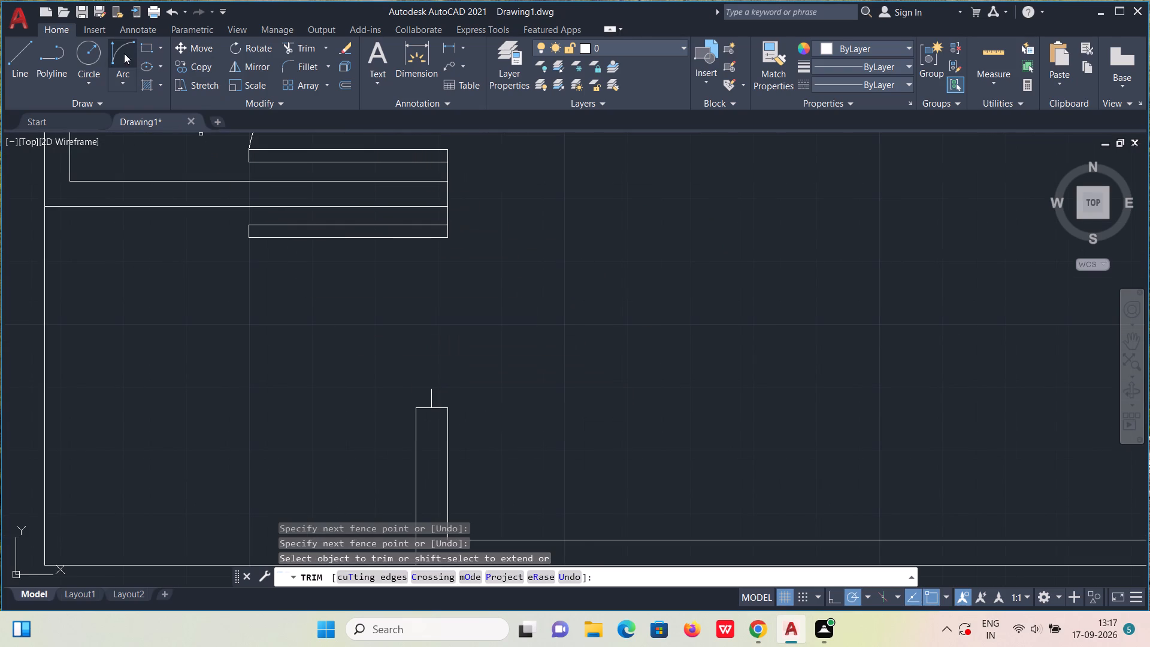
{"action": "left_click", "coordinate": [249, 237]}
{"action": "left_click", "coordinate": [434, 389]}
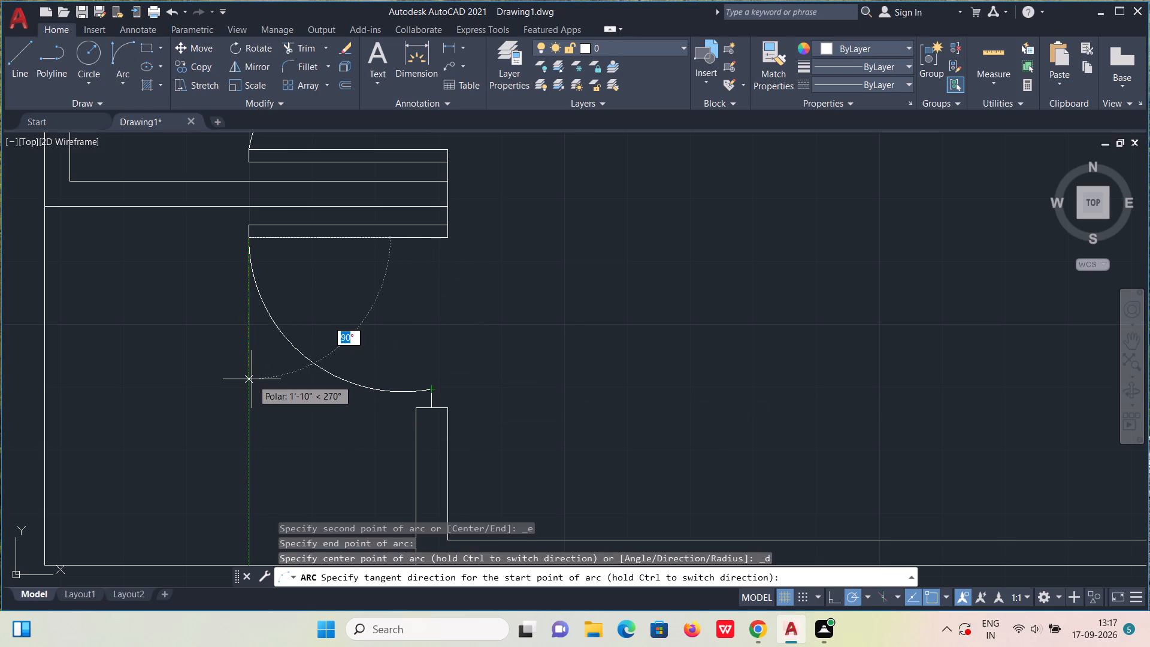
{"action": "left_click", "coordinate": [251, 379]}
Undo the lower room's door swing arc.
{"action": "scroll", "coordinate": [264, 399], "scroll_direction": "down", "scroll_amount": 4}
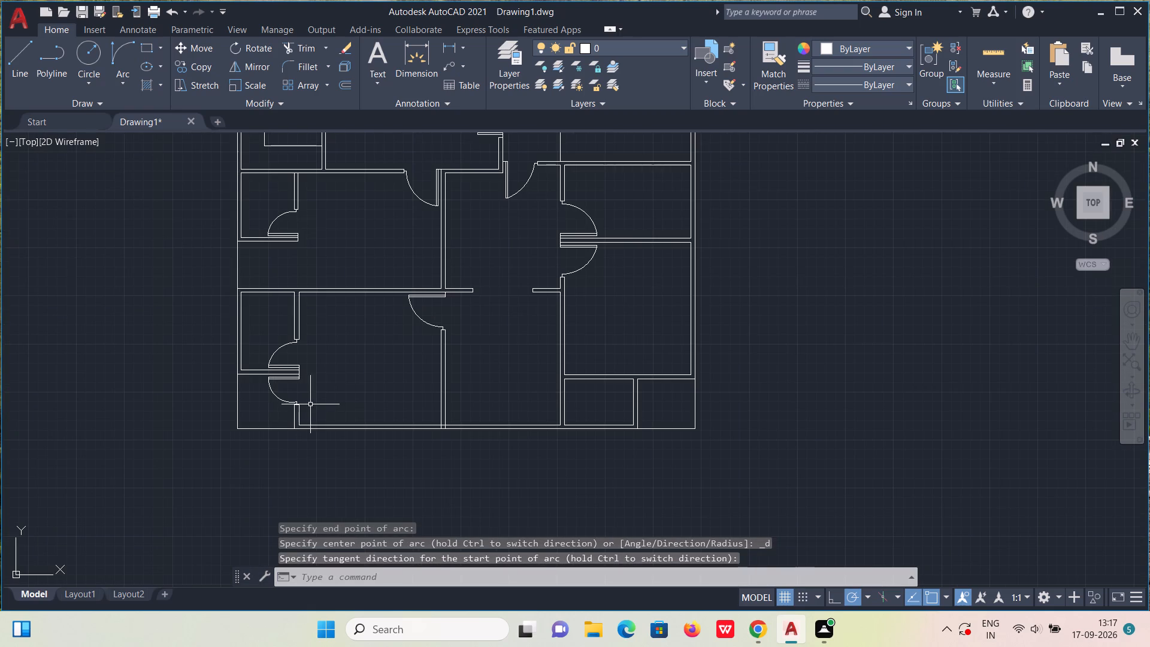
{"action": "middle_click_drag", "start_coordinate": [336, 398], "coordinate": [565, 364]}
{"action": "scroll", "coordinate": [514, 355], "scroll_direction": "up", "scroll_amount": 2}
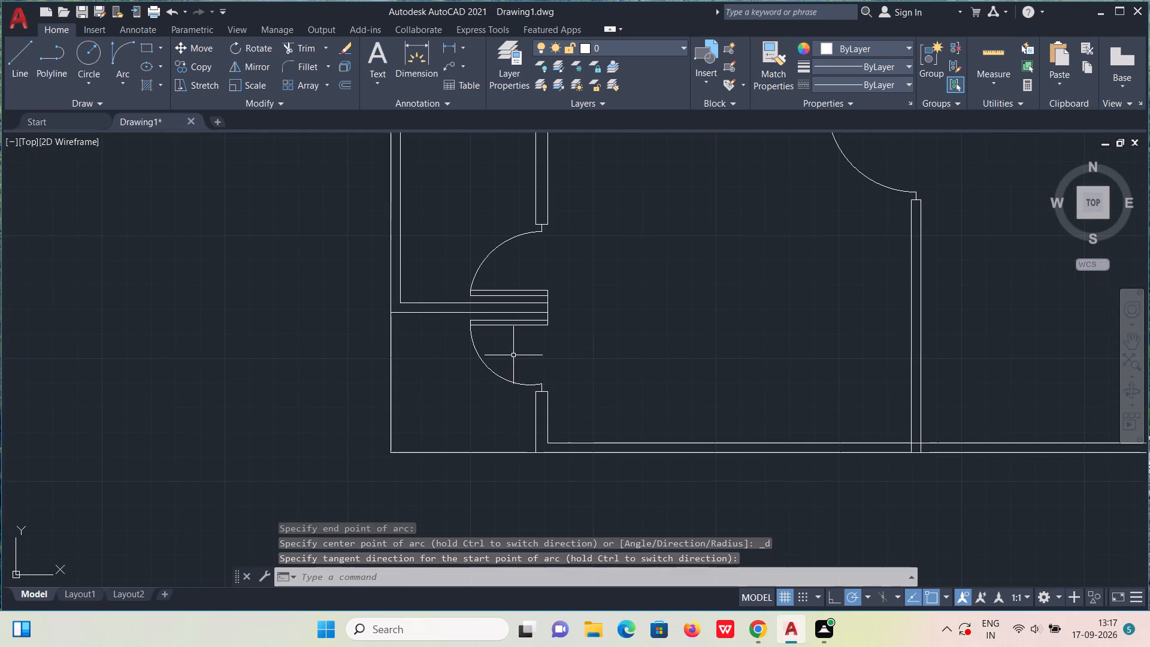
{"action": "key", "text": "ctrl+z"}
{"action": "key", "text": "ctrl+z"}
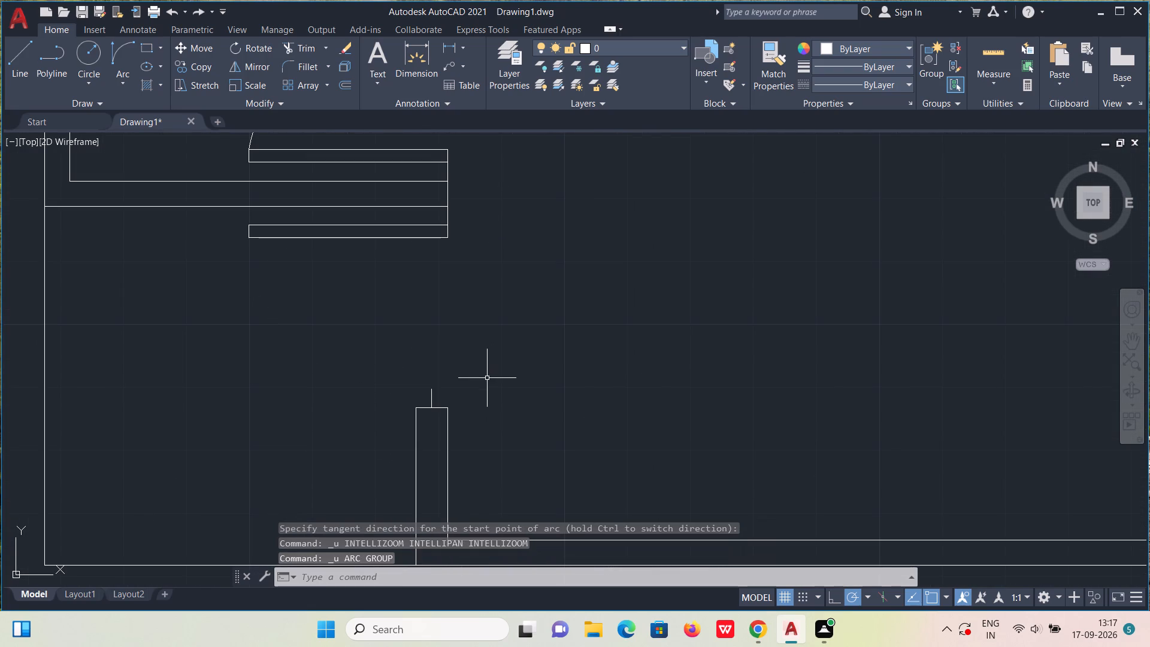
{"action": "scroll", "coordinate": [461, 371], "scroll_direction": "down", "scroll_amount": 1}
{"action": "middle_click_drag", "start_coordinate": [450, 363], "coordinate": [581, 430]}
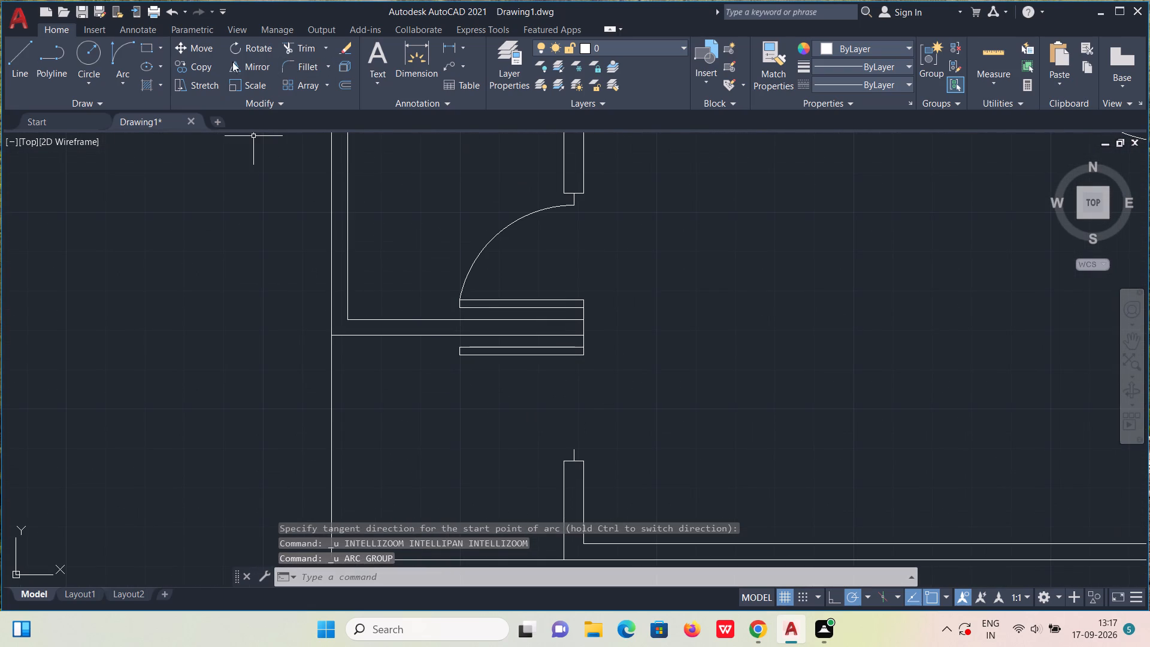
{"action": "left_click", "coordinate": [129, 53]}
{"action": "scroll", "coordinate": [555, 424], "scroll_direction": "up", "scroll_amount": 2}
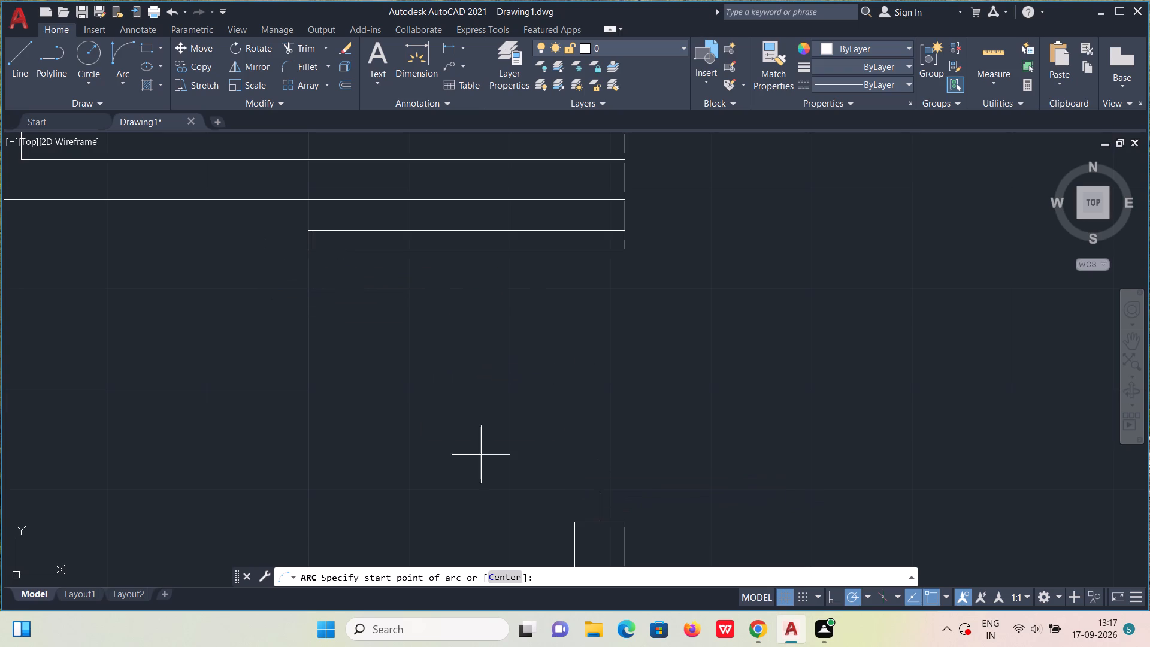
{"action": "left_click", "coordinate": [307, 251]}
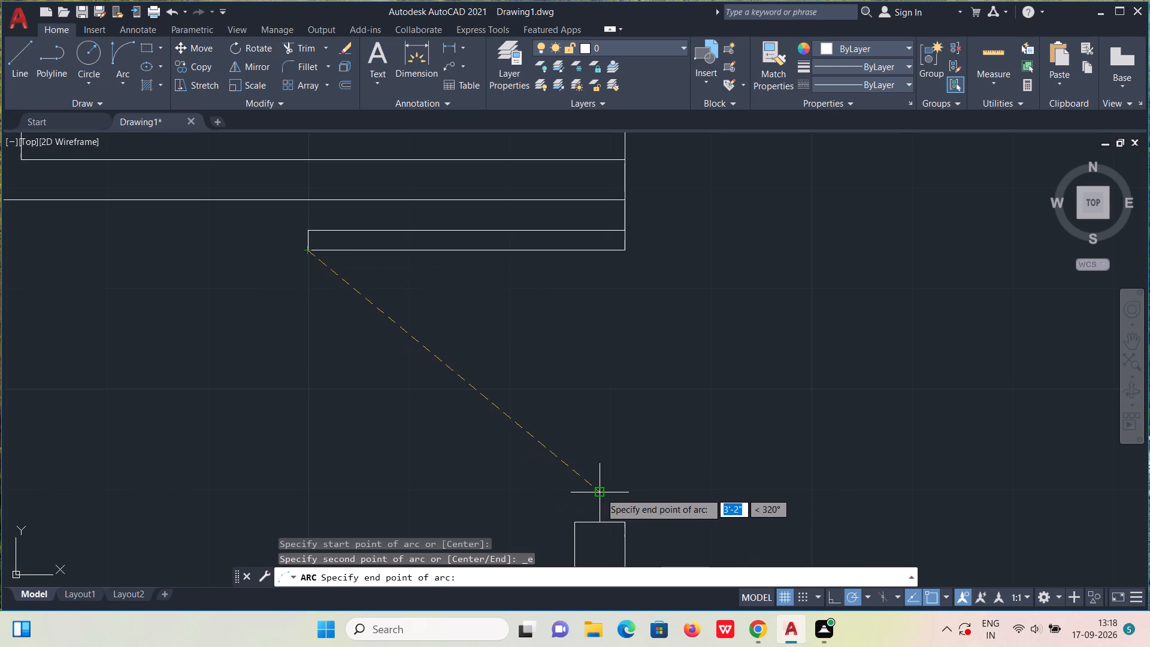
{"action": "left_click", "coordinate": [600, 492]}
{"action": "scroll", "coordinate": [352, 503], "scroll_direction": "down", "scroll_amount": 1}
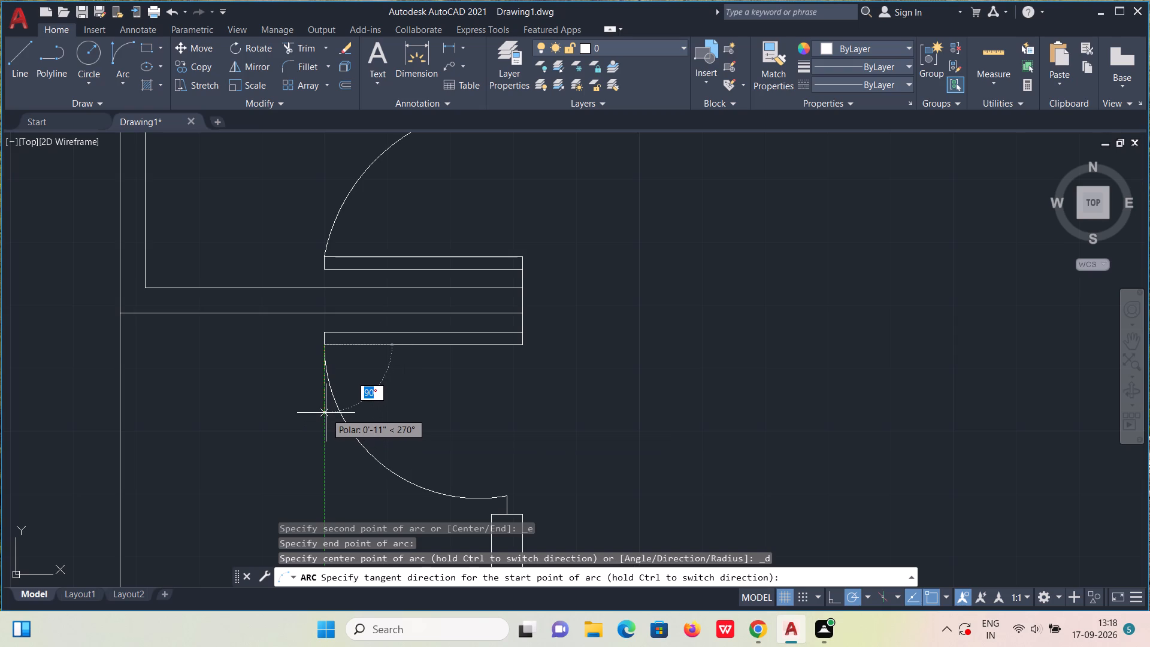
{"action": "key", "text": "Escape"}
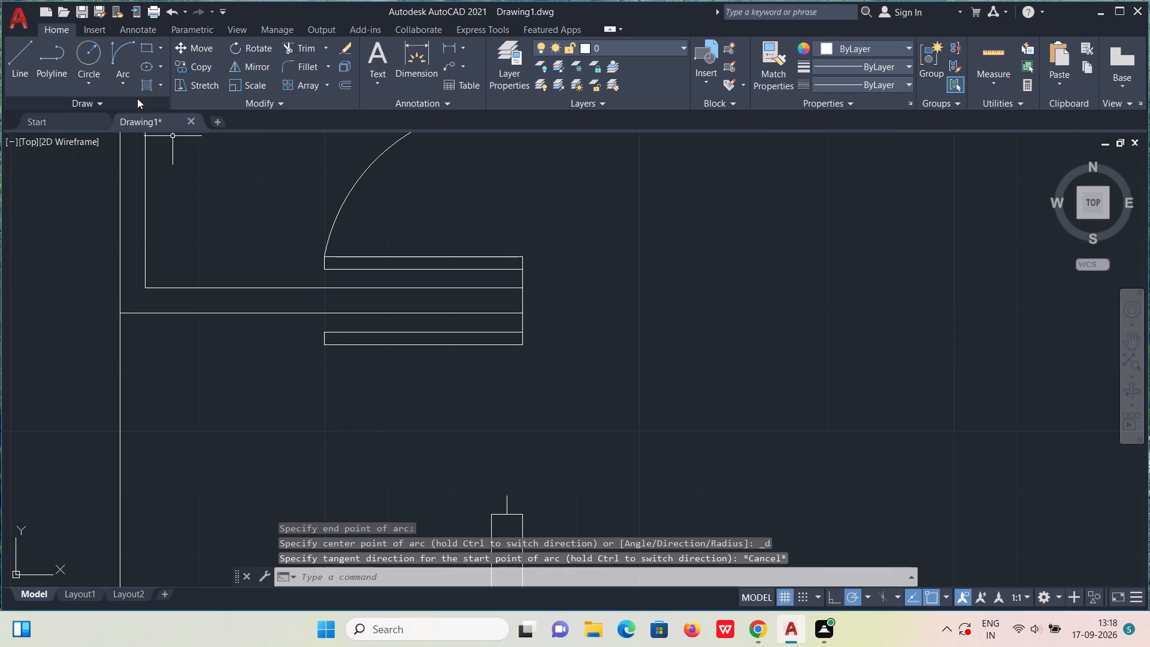
Draw the door swing arc from the lower stub's top to the leaf's lower west corner, starting in the 180° direction.
{"action": "left_click", "coordinate": [120, 57]}
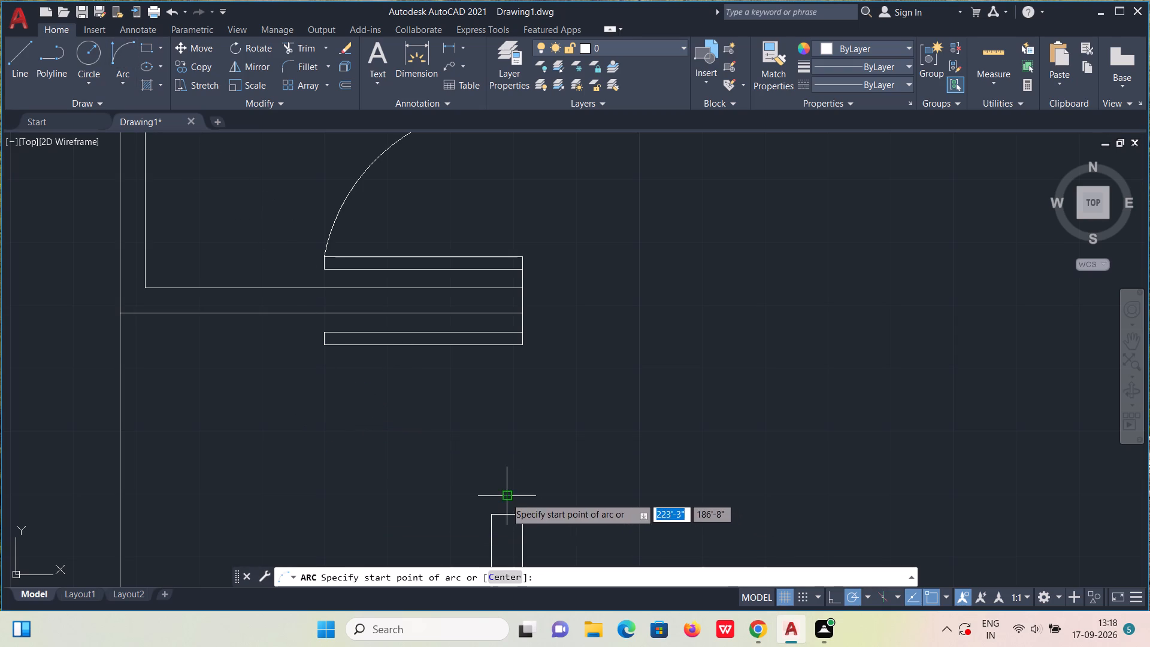
{"action": "left_click", "coordinate": [506, 497]}
{"action": "left_click", "coordinate": [326, 347]}
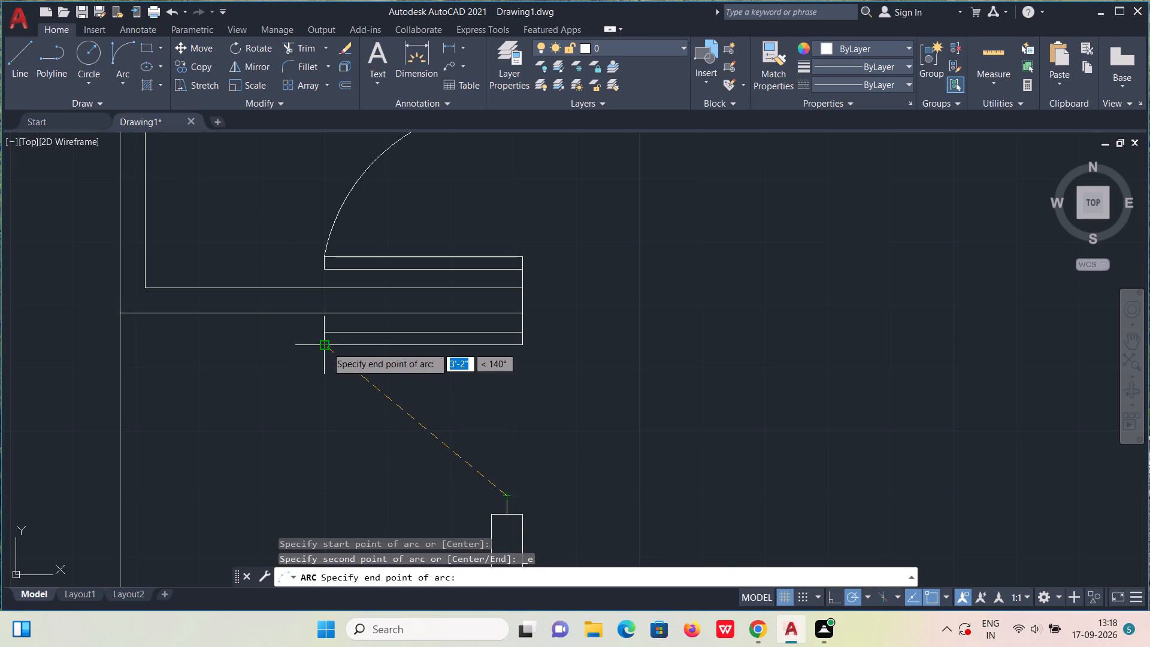
{"action": "middle_click_drag", "start_coordinate": [408, 418], "coordinate": [540, 352]}
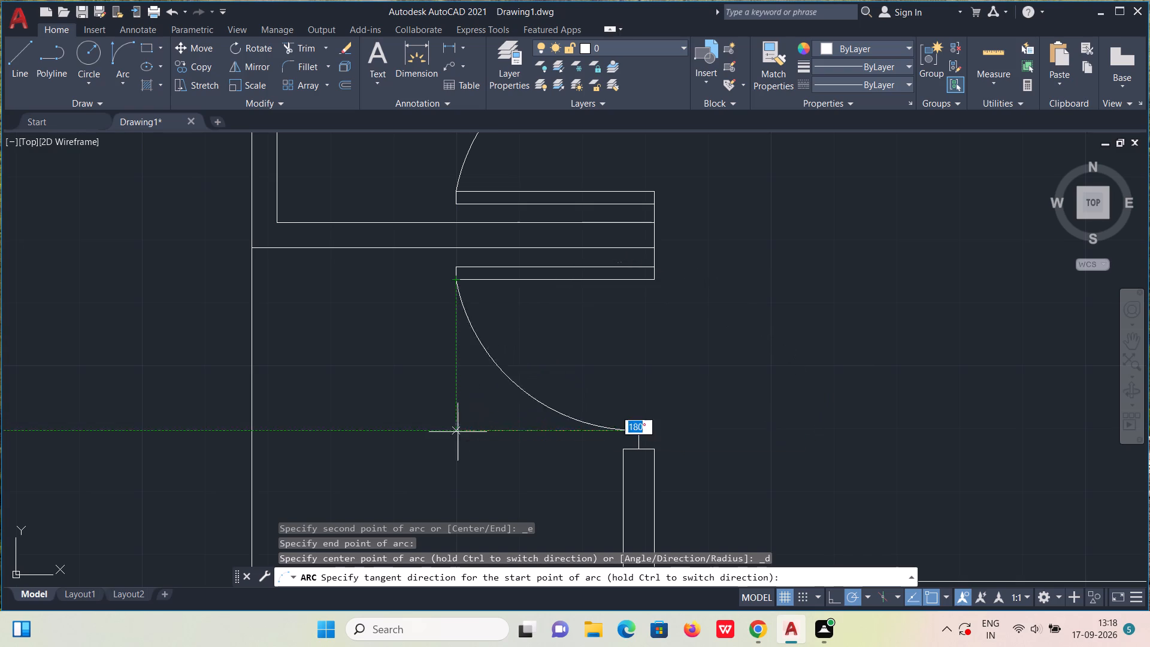
{"action": "left_click", "coordinate": [455, 428]}
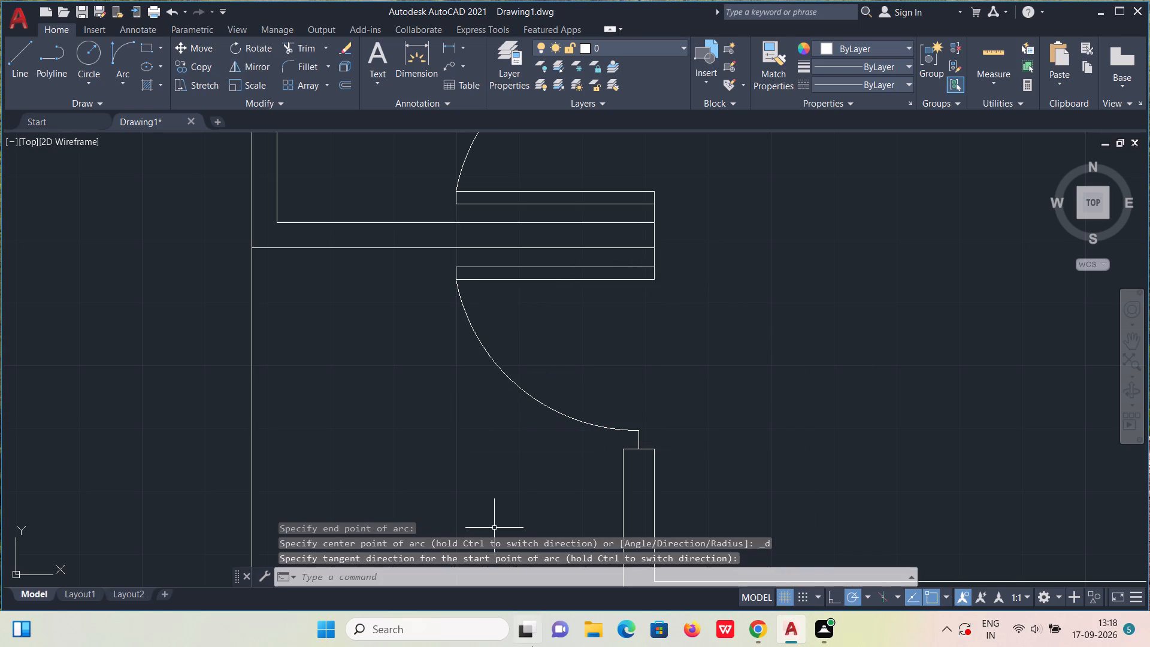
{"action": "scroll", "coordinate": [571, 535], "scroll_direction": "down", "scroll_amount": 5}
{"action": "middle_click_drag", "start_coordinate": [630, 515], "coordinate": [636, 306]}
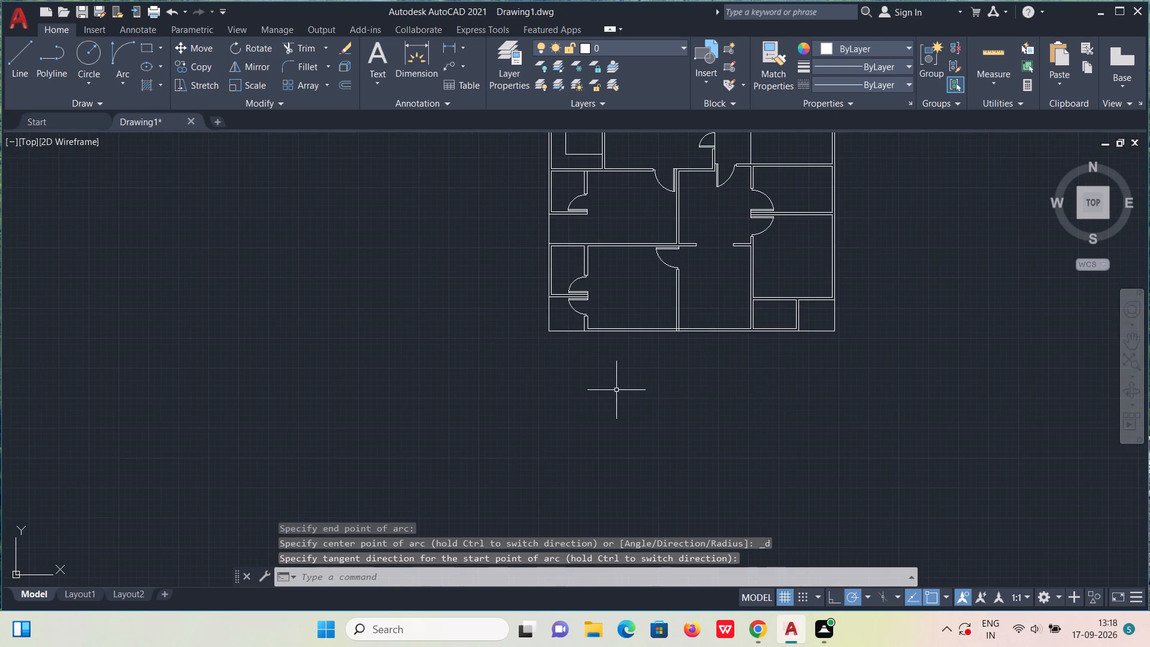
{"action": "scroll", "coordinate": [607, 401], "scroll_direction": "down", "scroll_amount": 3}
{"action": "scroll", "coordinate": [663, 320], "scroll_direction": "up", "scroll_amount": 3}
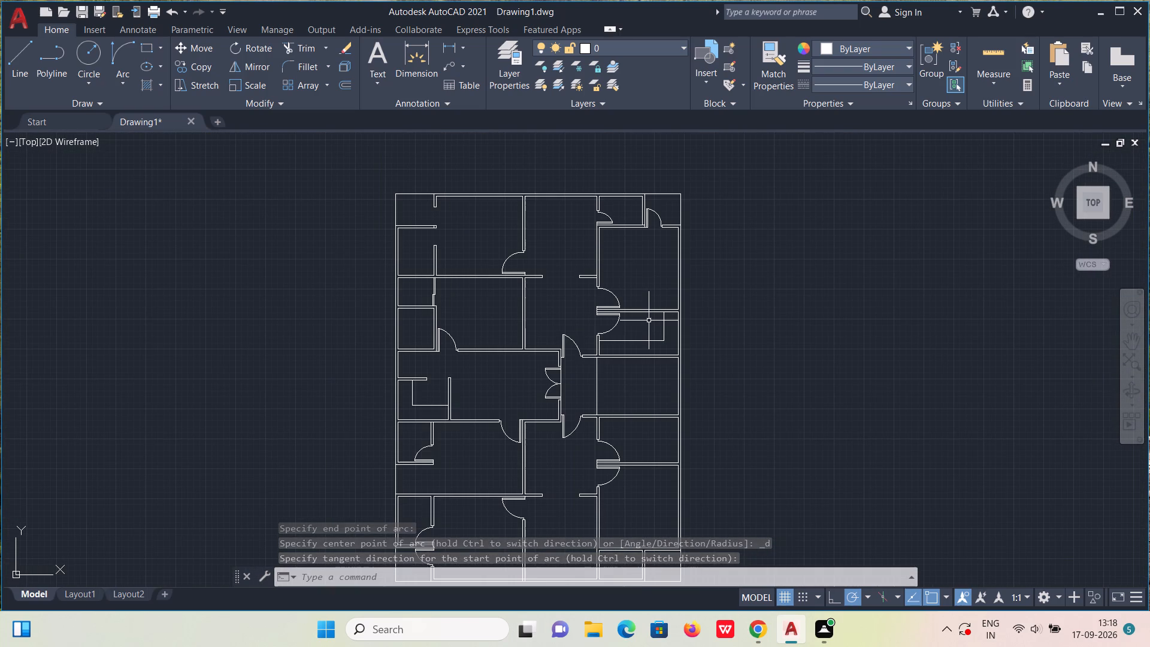
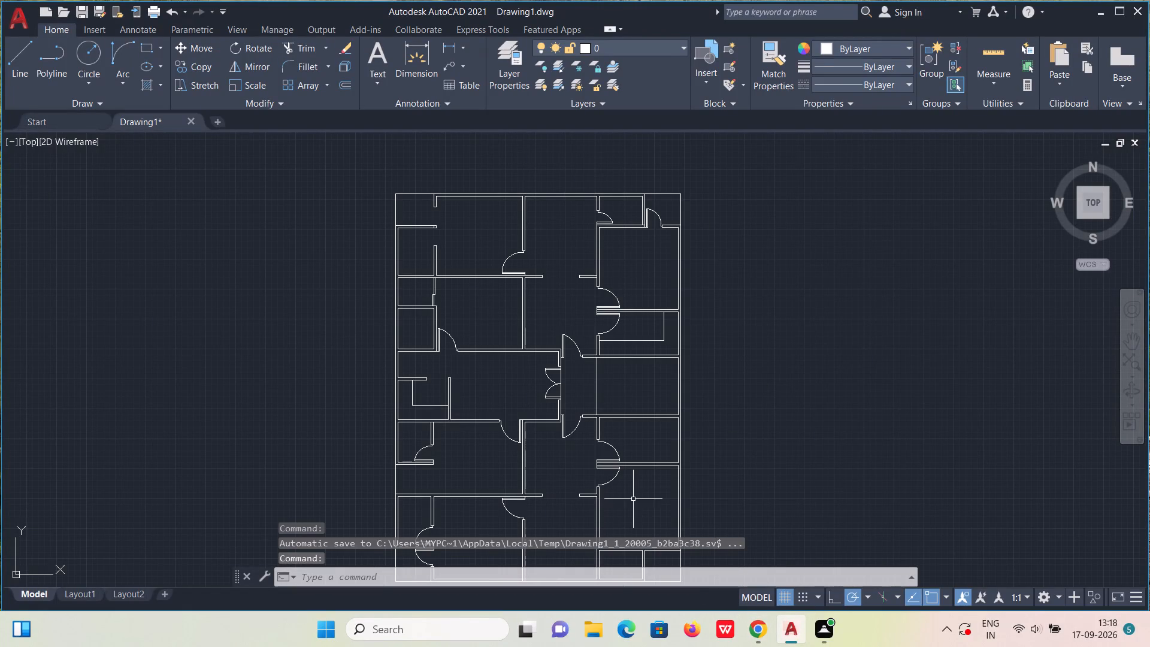
Draw a line across the west wall of the small room along the southeast edge, at the south wall's inner face.
{"action": "middle_click_drag", "start_coordinate": [633, 499], "coordinate": [680, 302]}
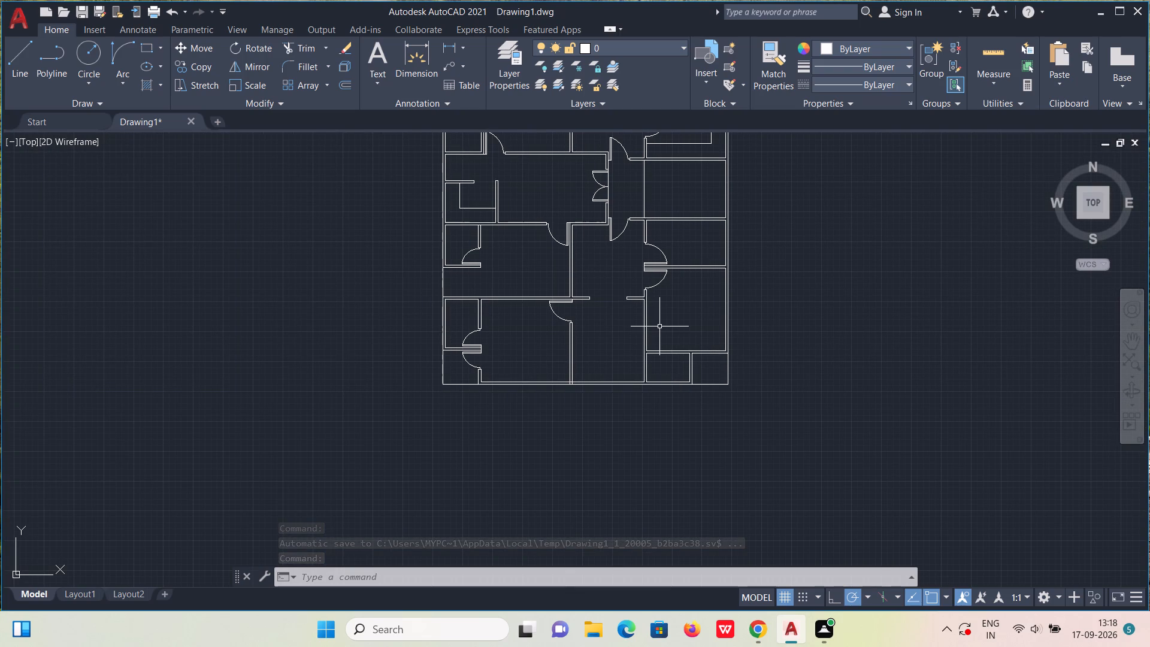
{"action": "scroll", "coordinate": [659, 326], "scroll_direction": "up", "scroll_amount": 1}
{"action": "scroll", "coordinate": [646, 385], "scroll_direction": "up", "scroll_amount": 2}
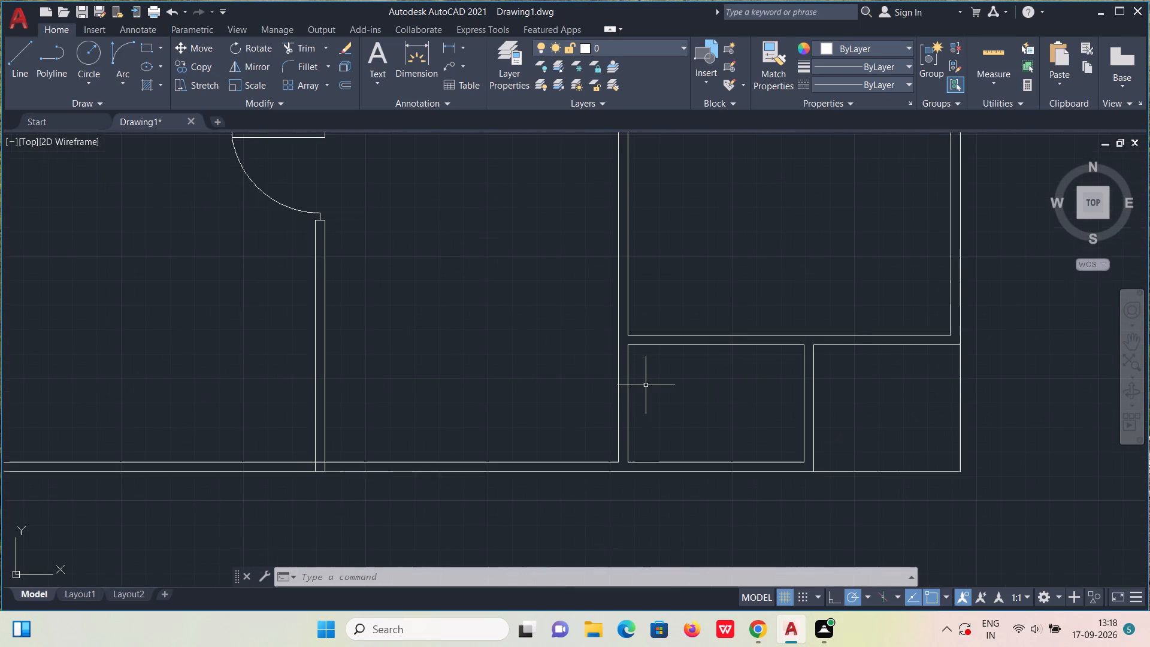
{"action": "key", "text": "l"}
{"action": "key", "text": "Return"}
{"action": "left_click", "coordinate": [627, 461]}
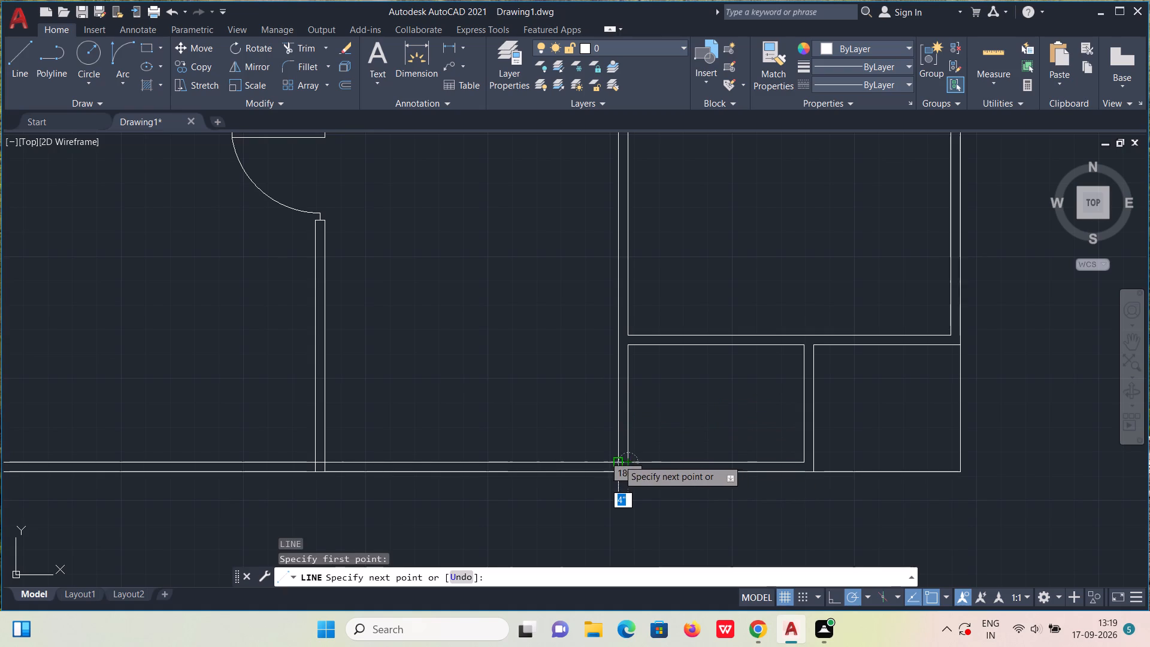
{"action": "left_click", "coordinate": [616, 458]}
{"action": "key", "text": "Escape"}
Move the short line across the wall 1'5" up to mark the door opening's lower jamb.
{"action": "scroll", "coordinate": [629, 460], "scroll_direction": "up", "scroll_amount": 2}
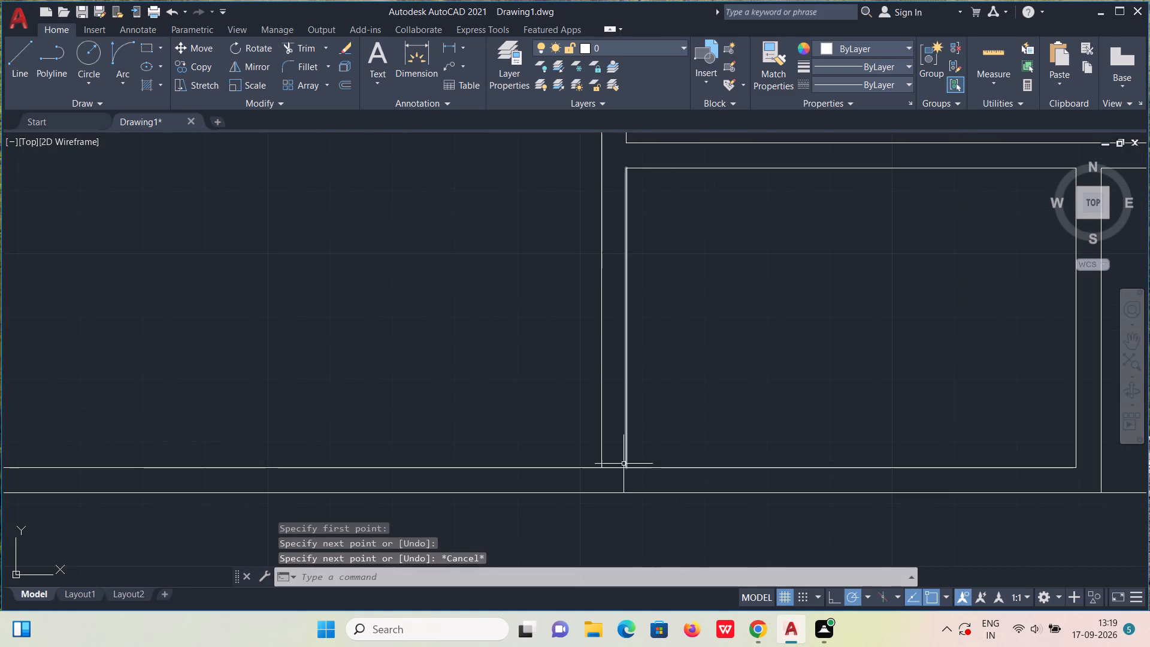
{"action": "left_click", "coordinate": [615, 467]}
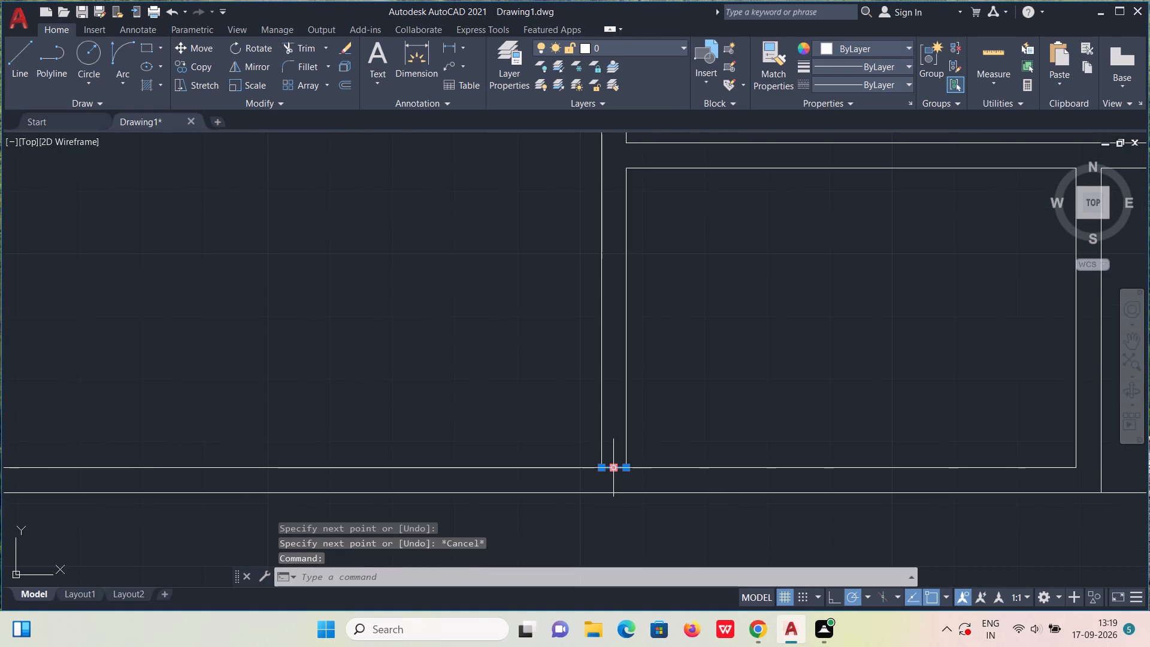
{"action": "key", "text": "m"}
{"action": "key", "text": "Return"}
{"action": "left_click", "coordinate": [615, 467]}
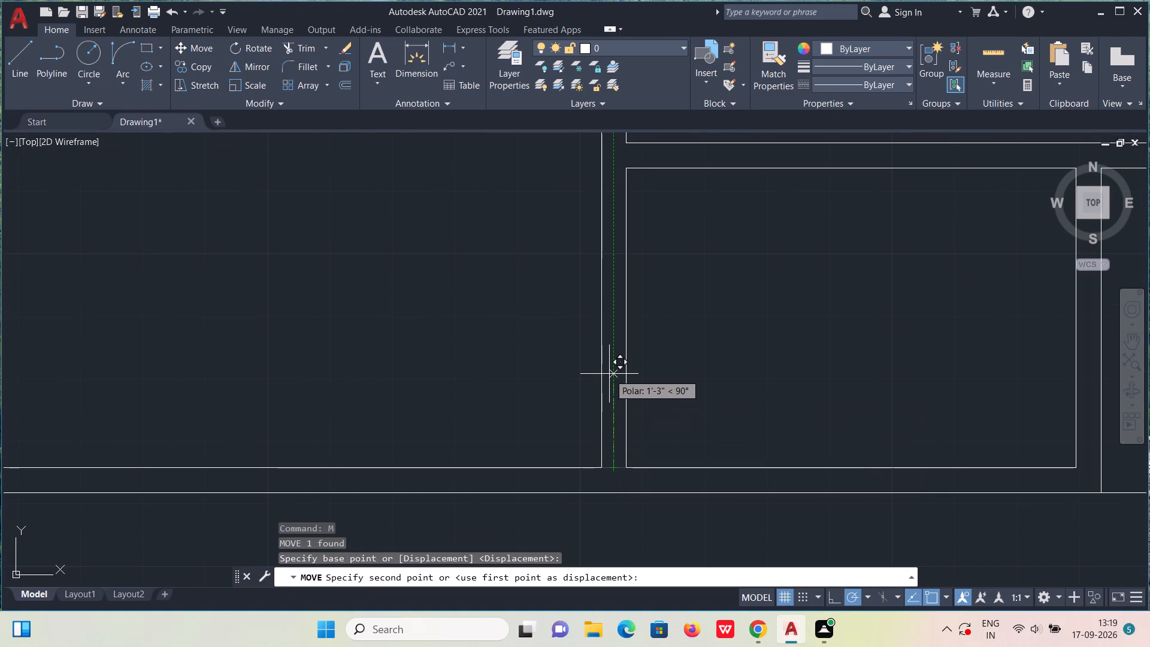
{"action": "type", "text": "1'"}
{"action": "key", "text": "5"}
{"action": "key", "text": "shift+quotedbl"}
{"action": "key", "text": "Return"}
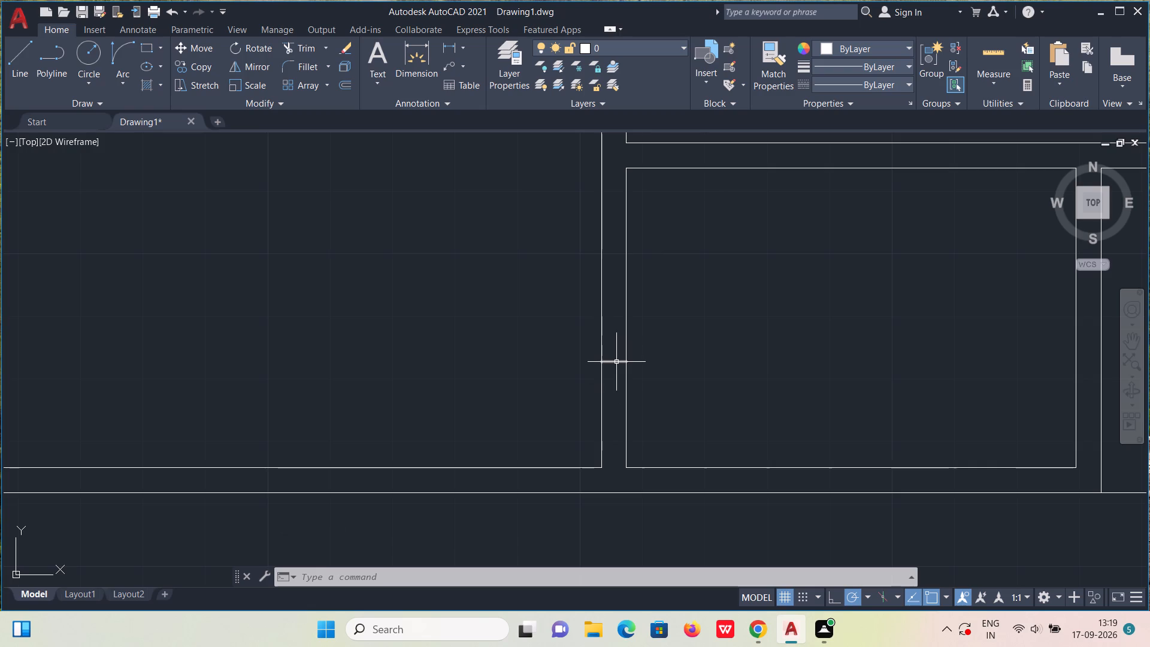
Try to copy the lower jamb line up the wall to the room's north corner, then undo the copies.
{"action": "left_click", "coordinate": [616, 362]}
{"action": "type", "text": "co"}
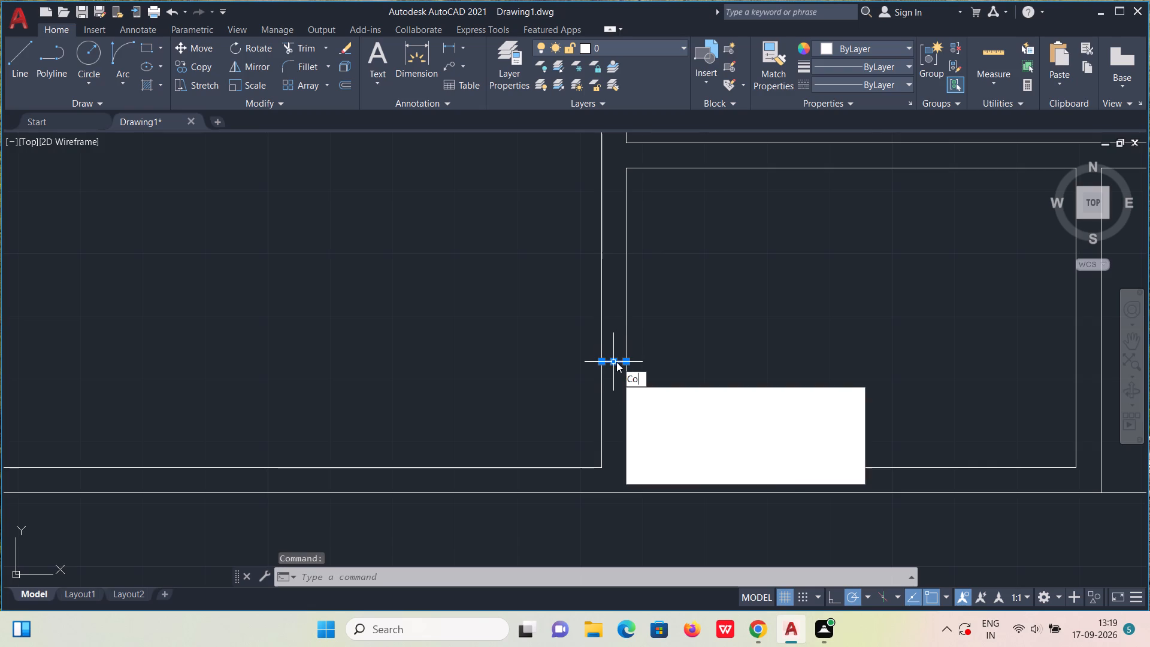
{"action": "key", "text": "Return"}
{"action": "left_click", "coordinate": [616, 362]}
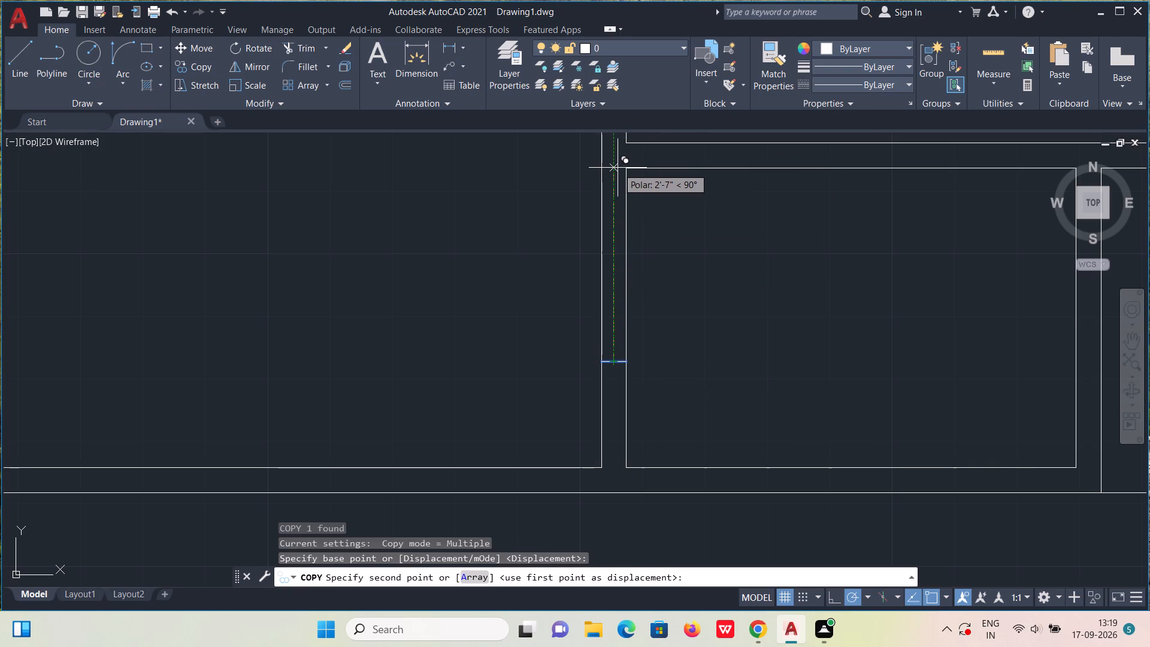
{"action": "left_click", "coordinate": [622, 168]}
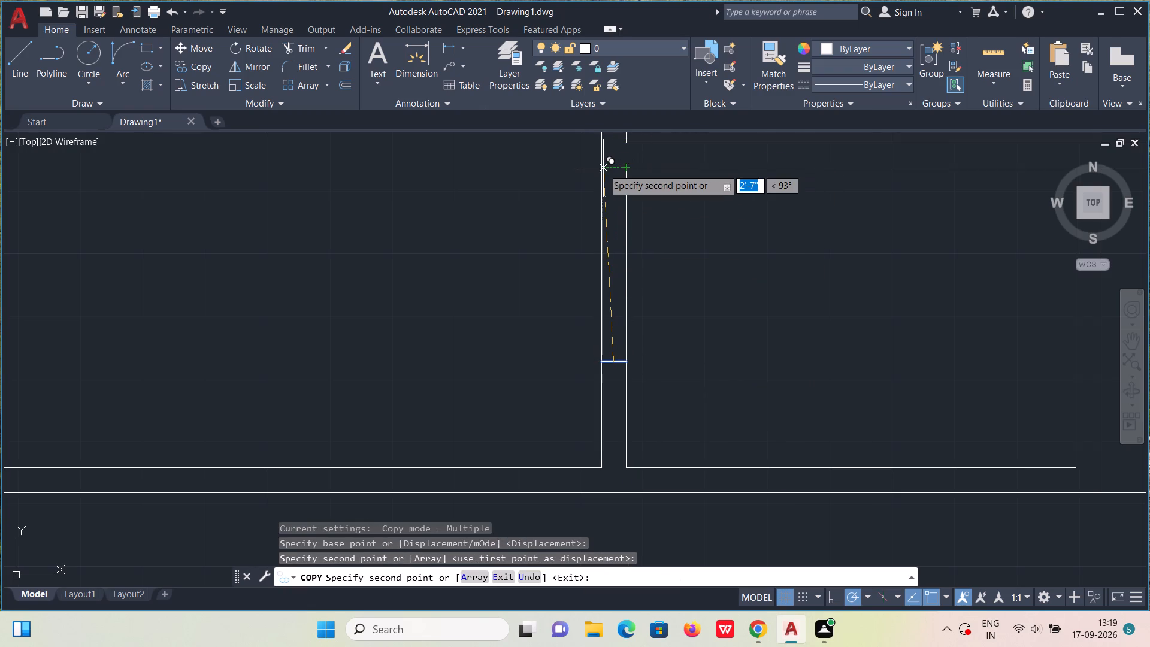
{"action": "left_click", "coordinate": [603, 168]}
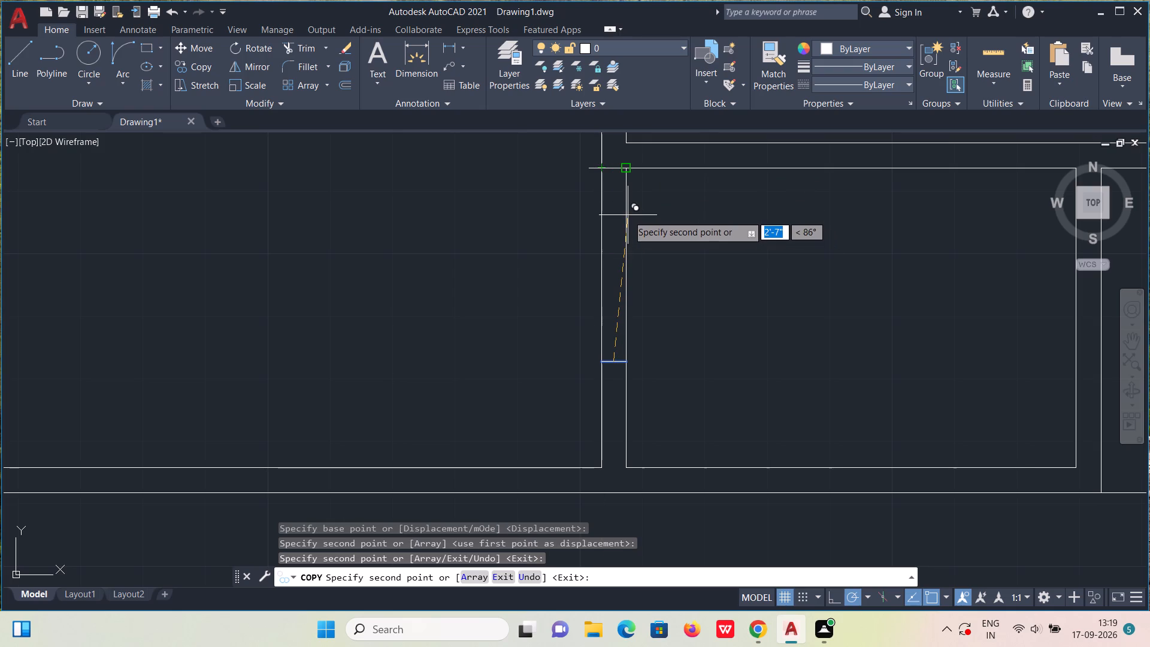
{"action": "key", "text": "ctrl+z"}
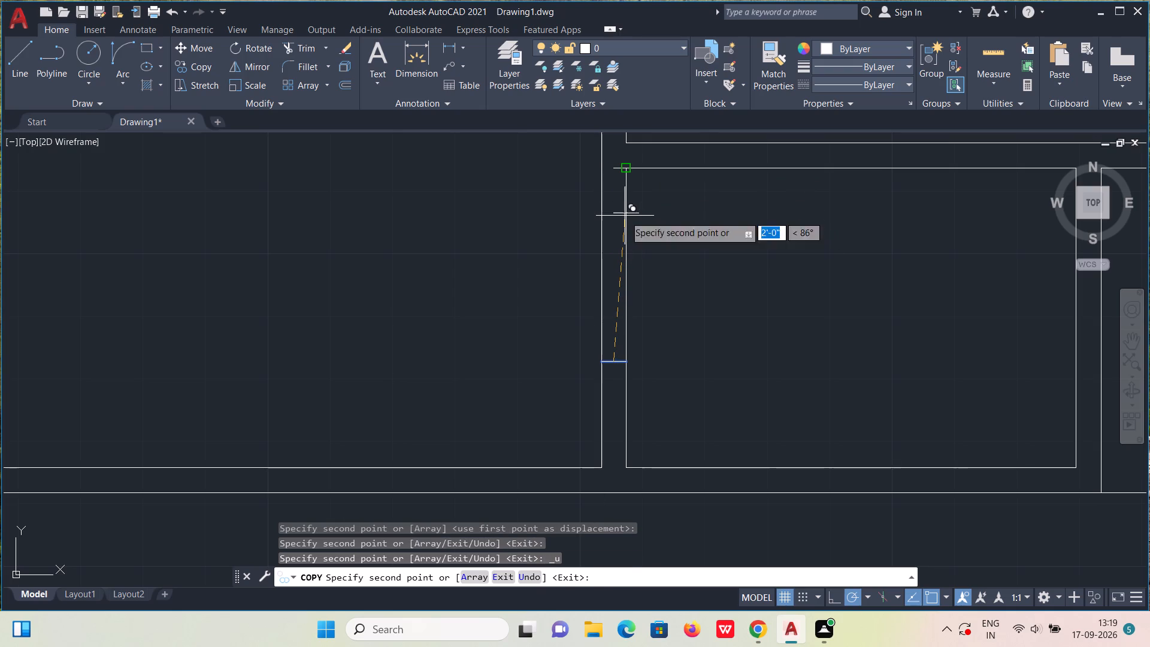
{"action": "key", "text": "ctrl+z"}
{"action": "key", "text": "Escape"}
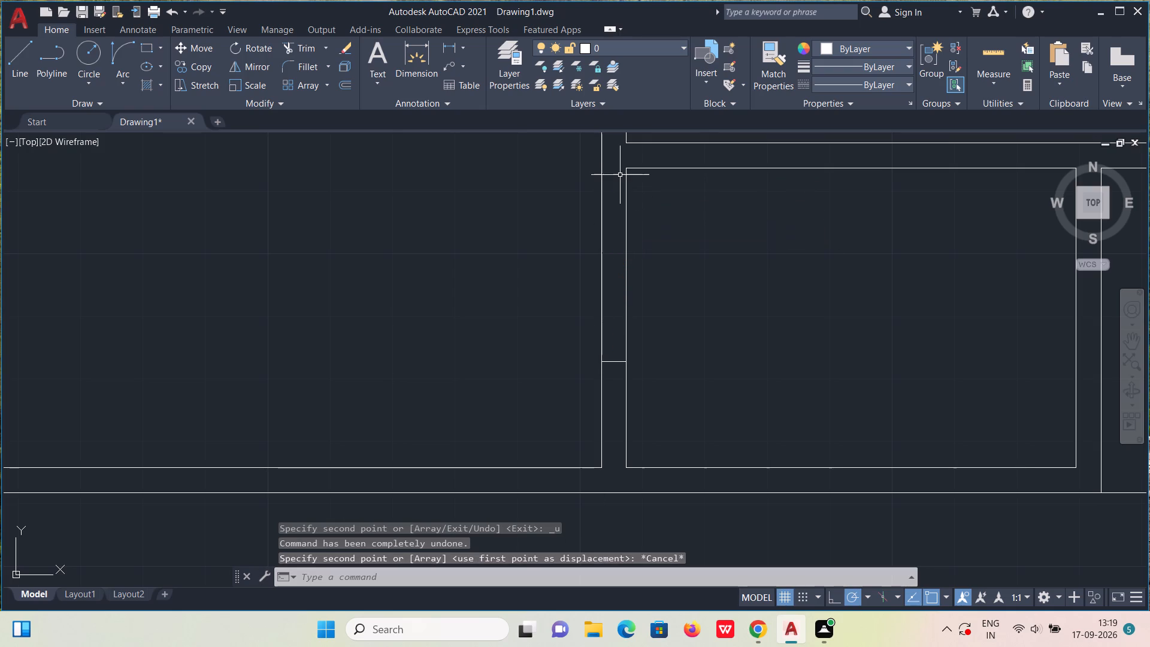
Draw the upper jamb line across the west wall from the small room's northwest inner corner.
{"action": "key", "text": "l"}
{"action": "key", "text": "Return"}
{"action": "left_click", "coordinate": [622, 171]}
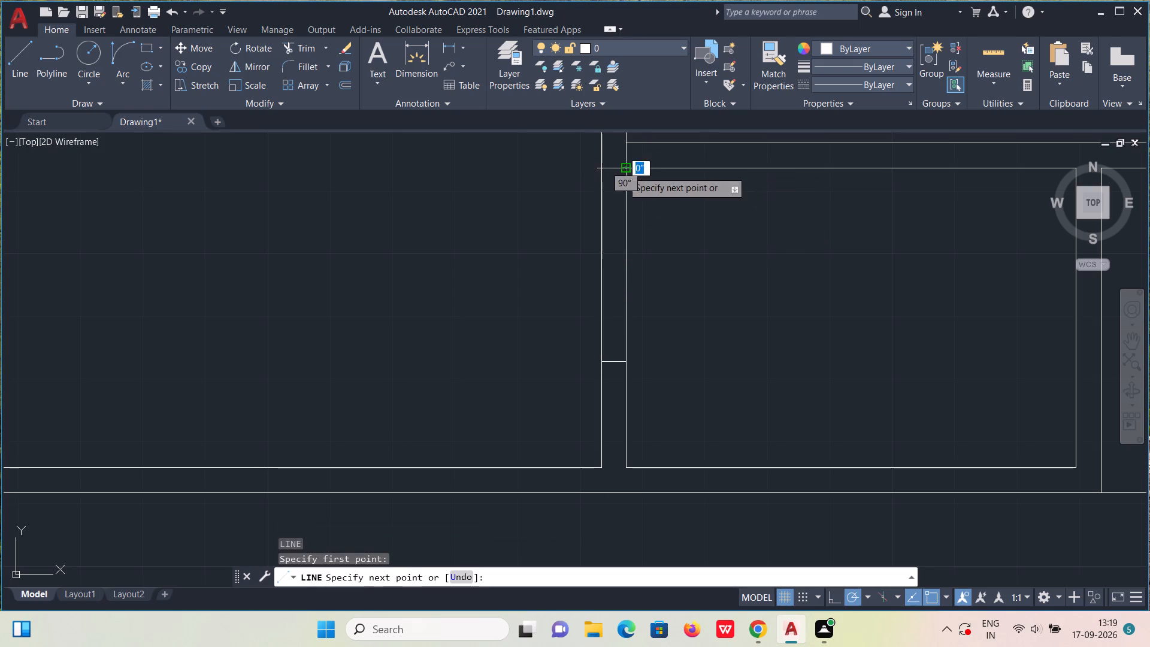
{"action": "left_click", "coordinate": [597, 167]}
{"action": "key", "text": "Escape"}
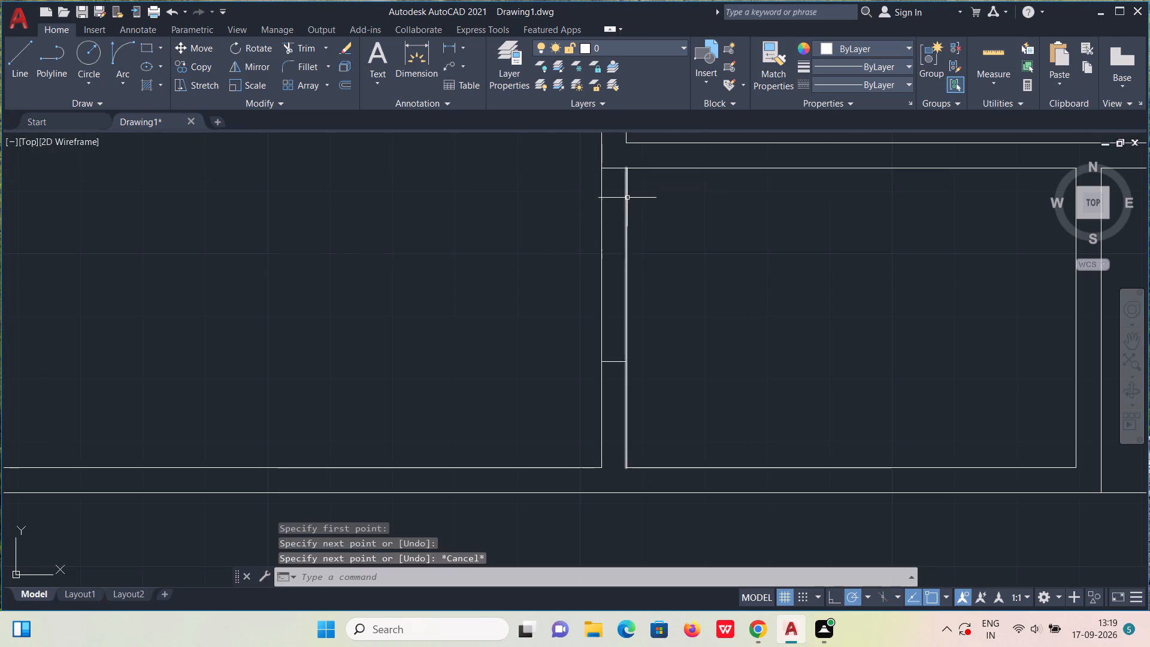
Draw a 3" stub down from the midpoint of the upper jamb line.
{"action": "scroll", "coordinate": [627, 207], "scroll_direction": "up", "scroll_amount": 2}
{"action": "middle_click_drag", "start_coordinate": [634, 254], "coordinate": [648, 335]}
{"action": "scroll", "coordinate": [648, 335], "scroll_direction": "down", "scroll_amount": 1}
{"action": "key", "text": "l"}
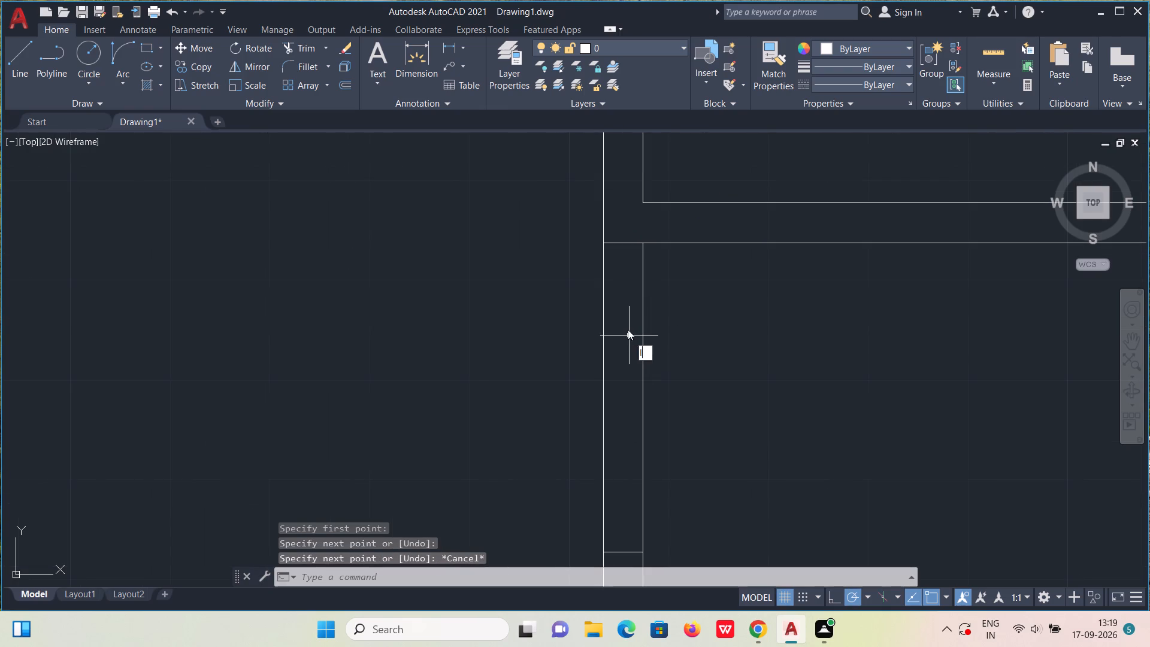
{"action": "key", "text": "Return"}
{"action": "left_click", "coordinate": [623, 240]}
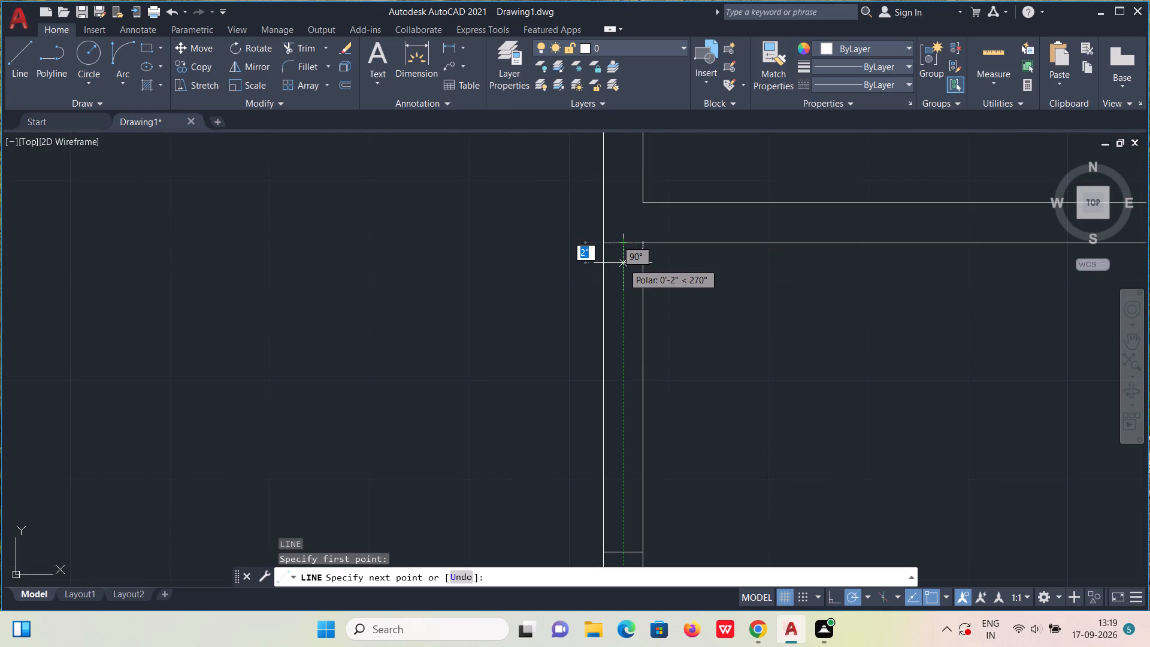
{"action": "type", "text": "3\""}
{"action": "key", "text": "Return"}
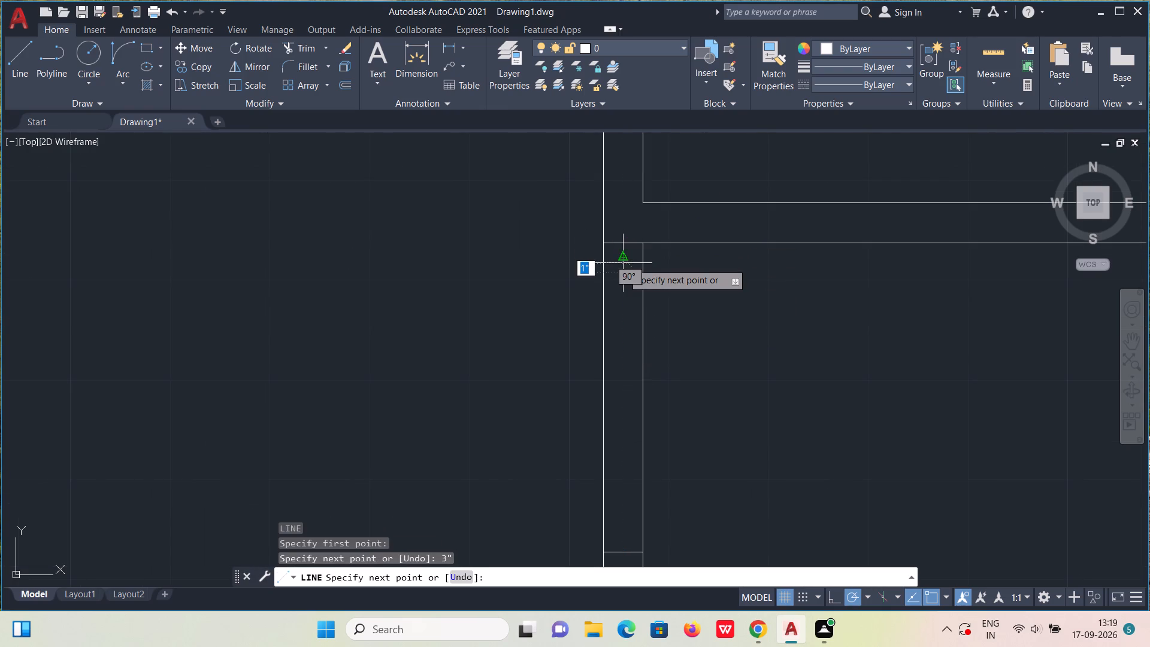
Continue the stub into a door leaf extending 2'5" east, 2" thick, closed back along the wall's west face.
{"action": "scroll", "coordinate": [755, 273], "scroll_direction": "down", "scroll_amount": 1}
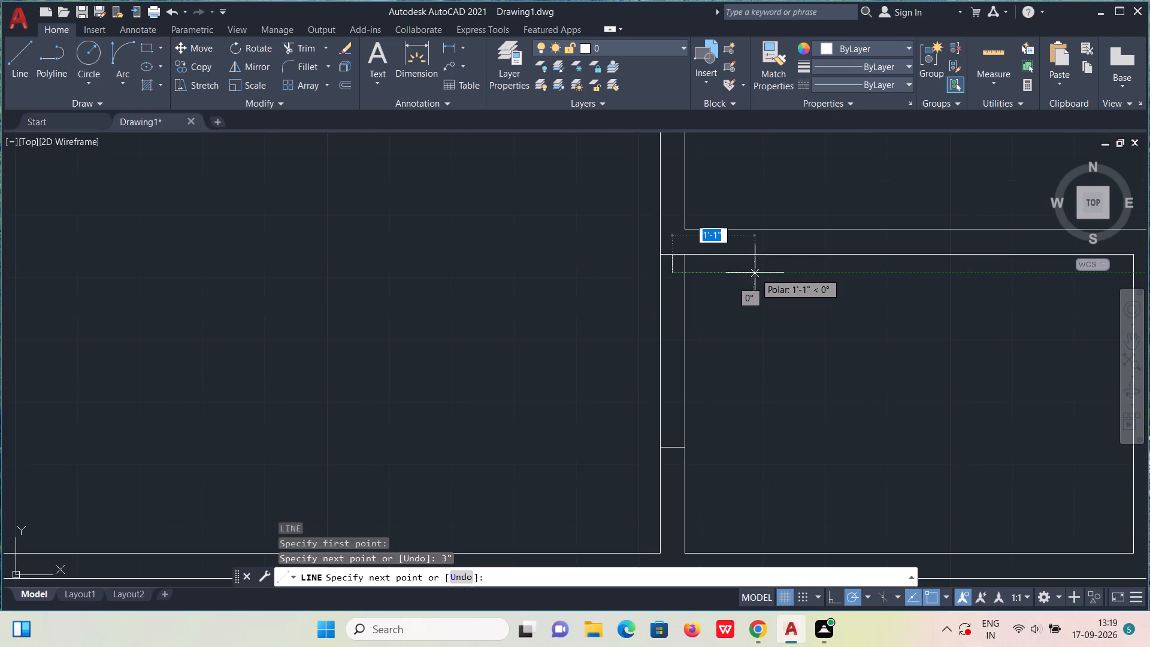
{"action": "key", "text": "2"}
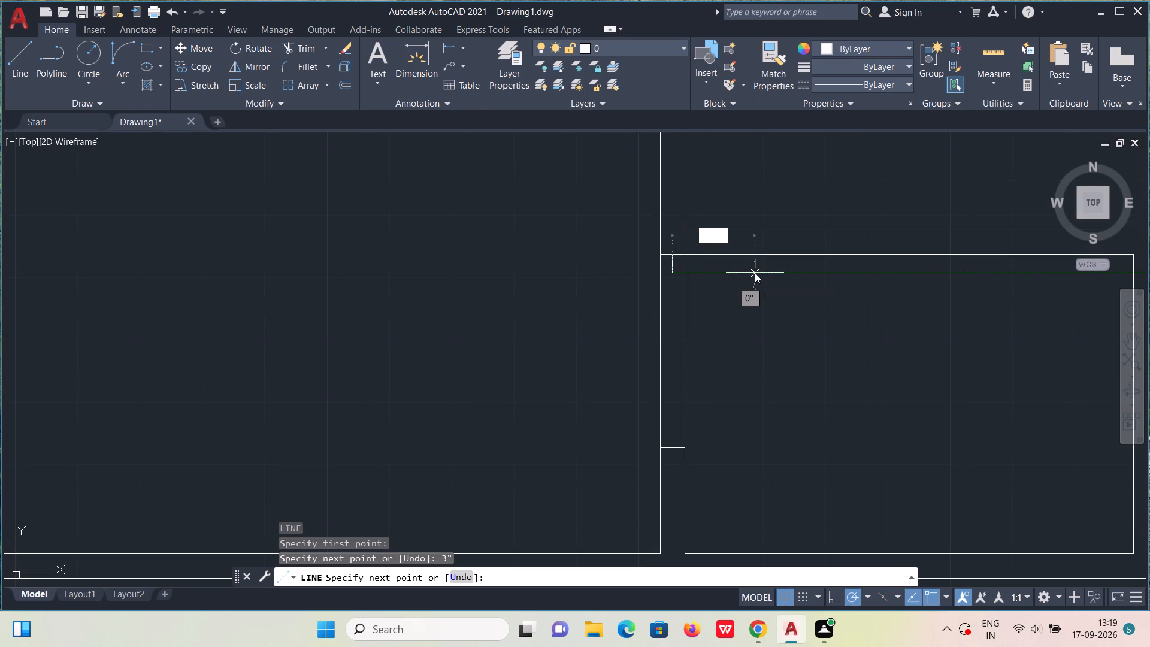
{"action": "key", "text": "apostrophe"}
{"action": "key", "text": "4"}
{"action": "key", "text": "BackSpace"}
{"action": "type", "text": "5\""}
{"action": "key", "text": "Return"}
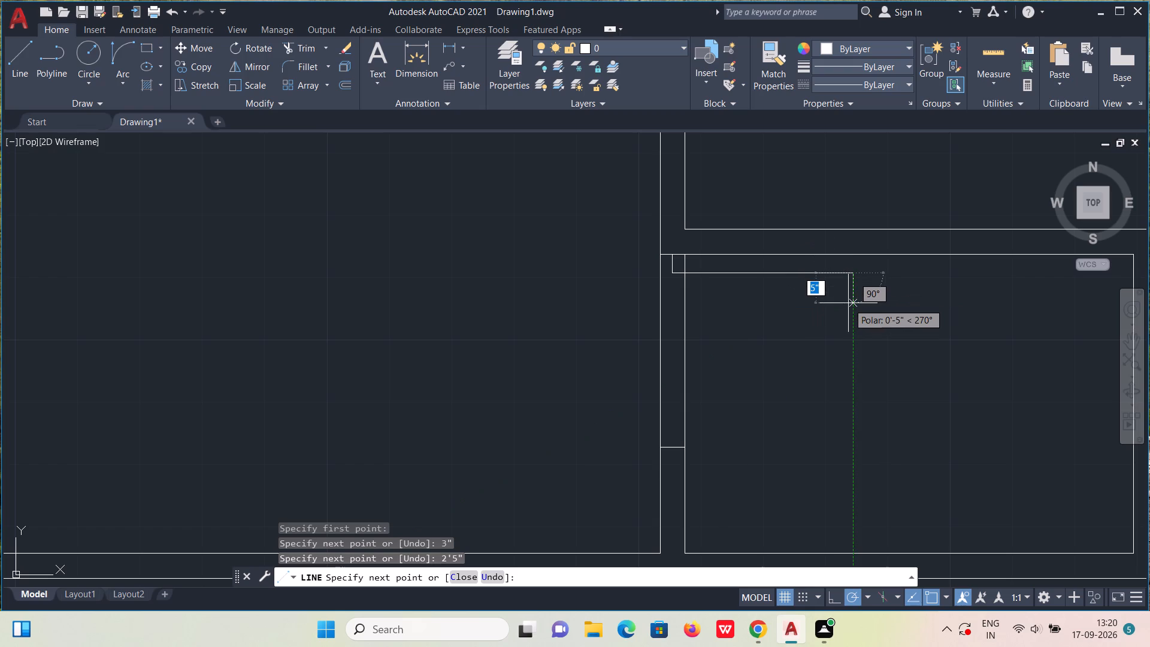
{"action": "type", "text": "2\""}
{"action": "key", "text": "Return"}
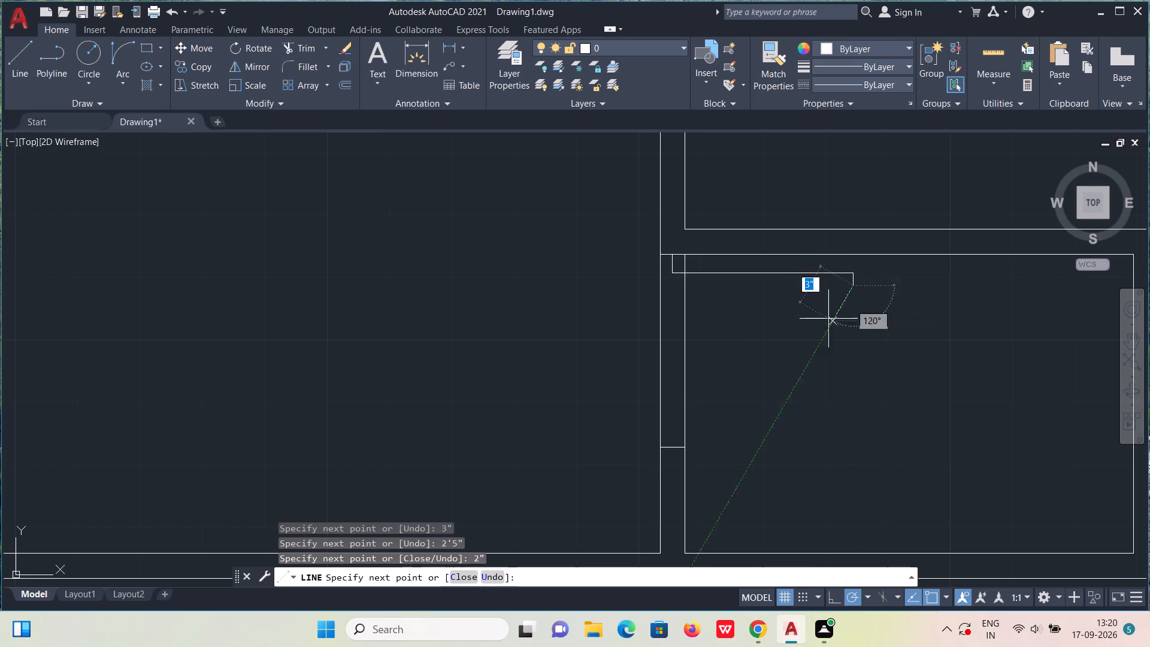
{"action": "left_click", "coordinate": [661, 290]}
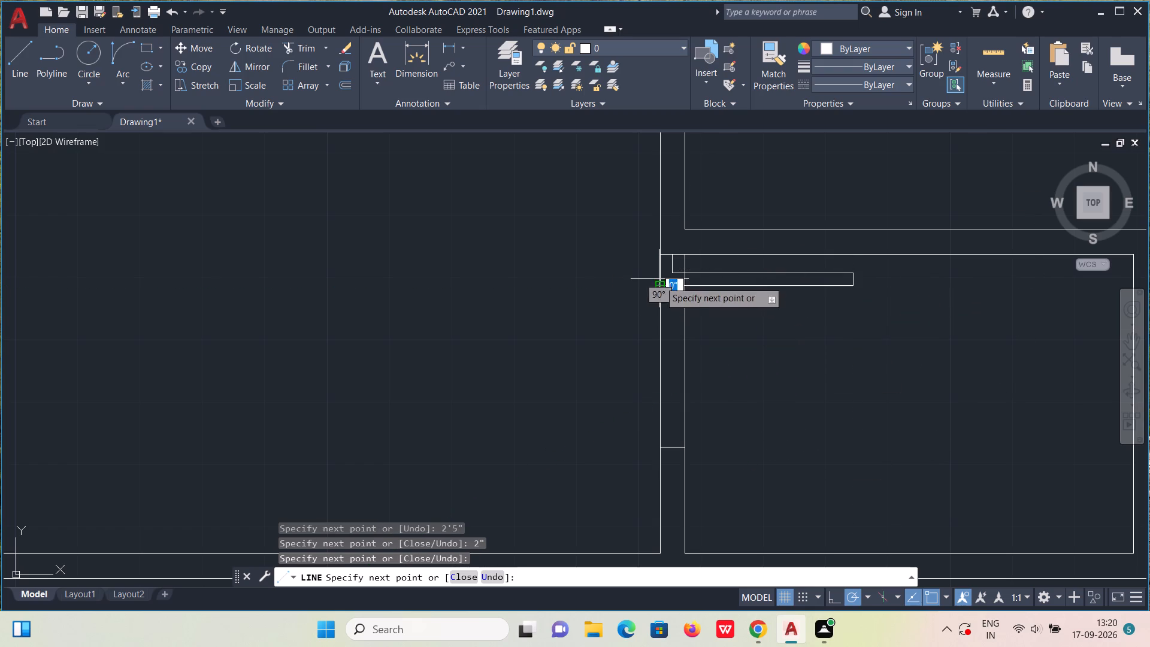
{"action": "type", "text": "2\""}
{"action": "key", "text": "Return"}
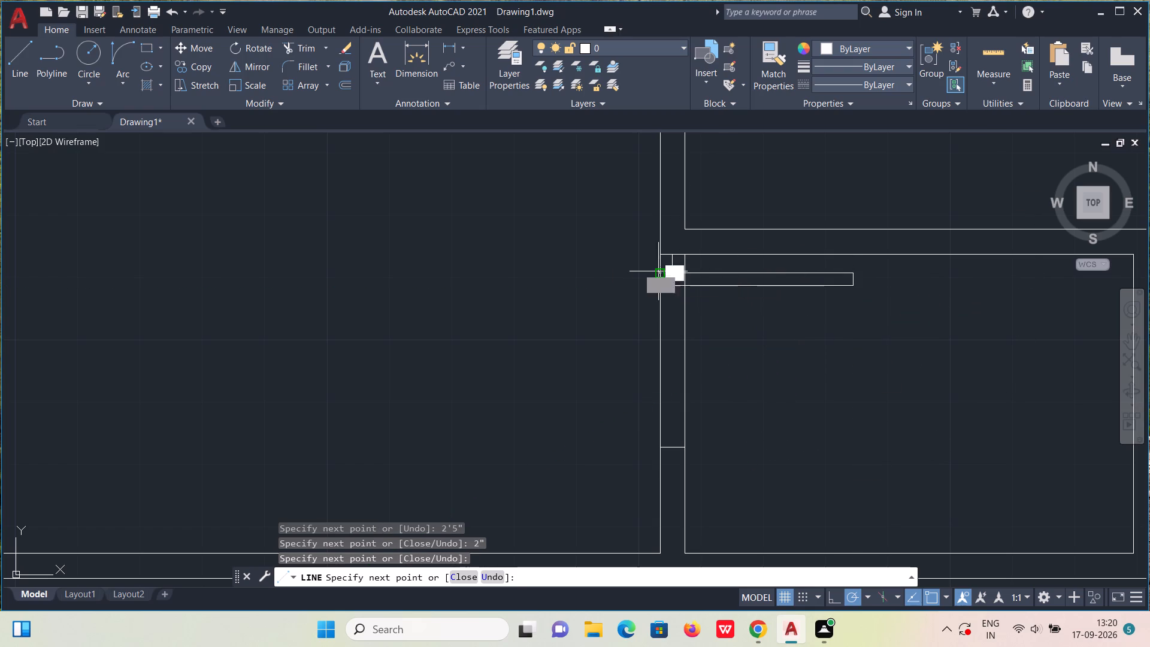
{"action": "left_click", "coordinate": [694, 275]}
{"action": "key", "text": "Escape"}
Draw a 3" stub up from the midpoint of the lower jamb line.
{"action": "scroll", "coordinate": [697, 295], "scroll_direction": "down", "scroll_amount": 2}
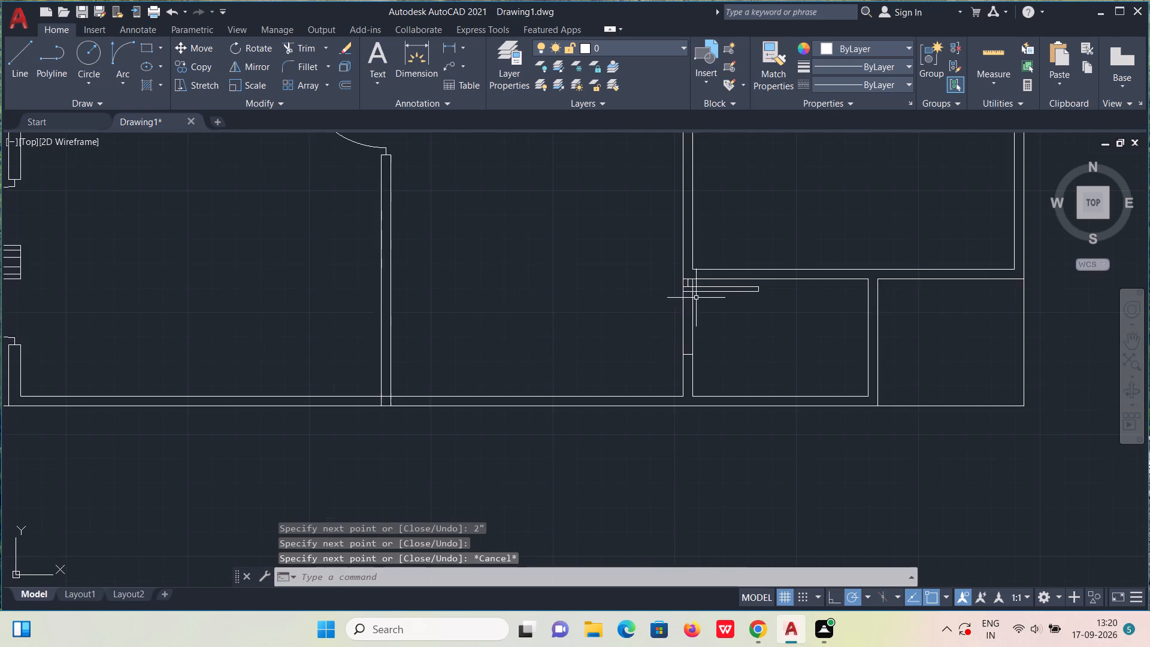
{"action": "scroll", "coordinate": [685, 343], "scroll_direction": "up", "scroll_amount": 3}
{"action": "key", "text": "l"}
{"action": "key", "text": "Return"}
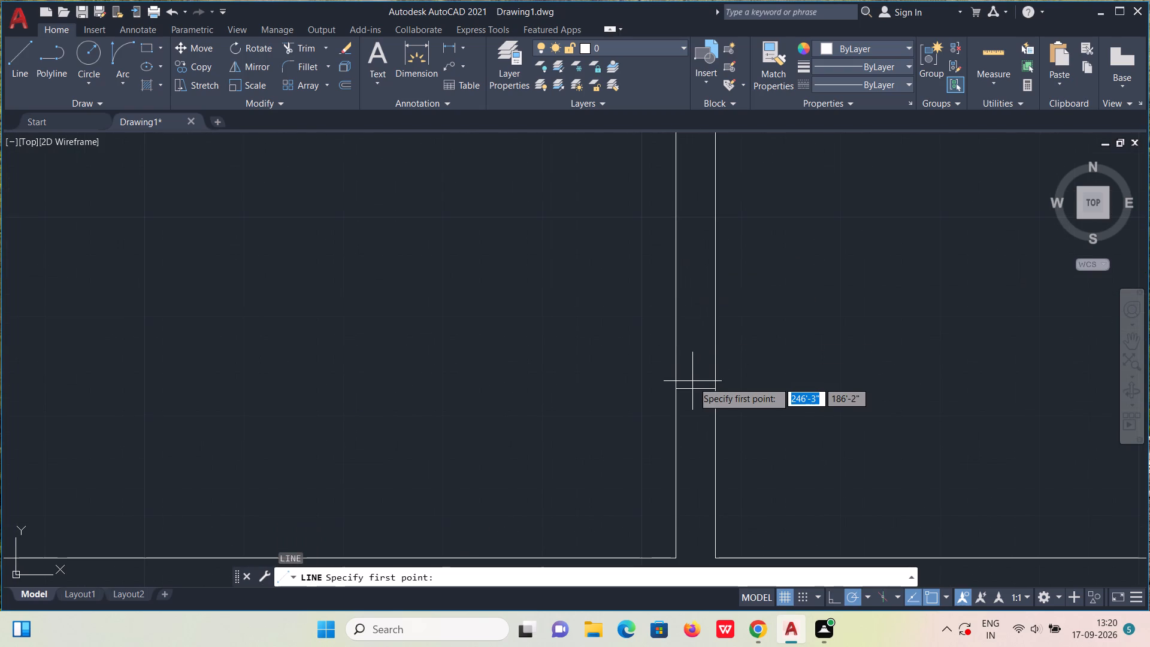
{"action": "left_click", "coordinate": [695, 390]}
{"action": "type", "text": "3\""}
{"action": "key", "text": "Return"}
{"action": "key", "text": "1"}
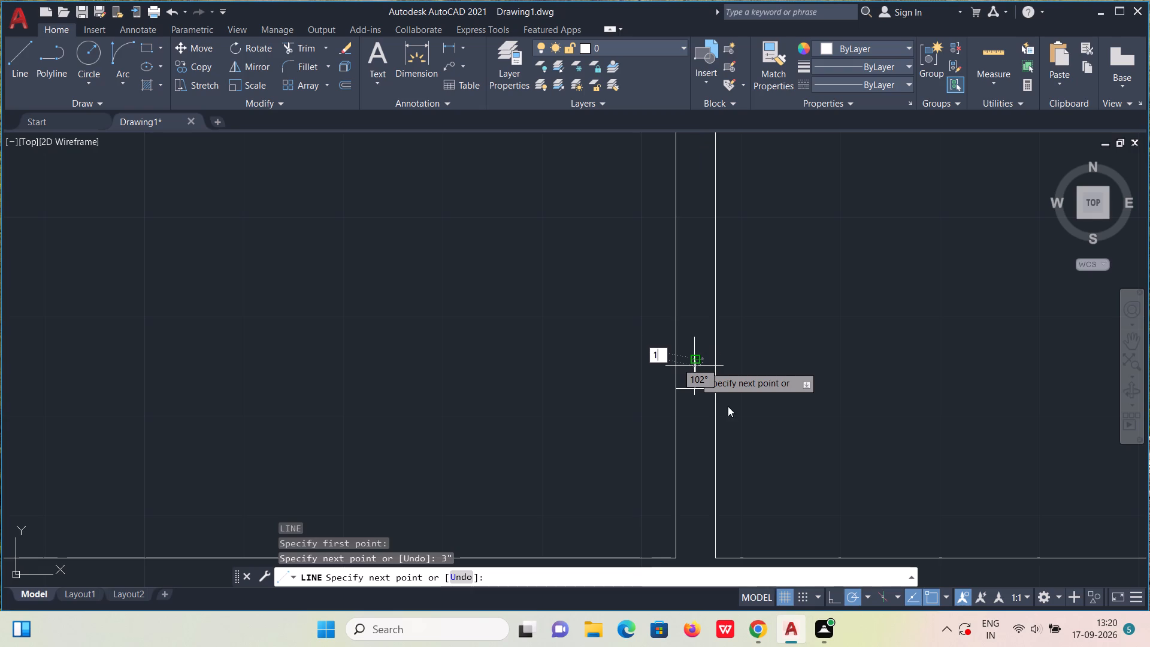
{"action": "key", "text": "Escape"}
{"action": "key", "text": "Escape"}
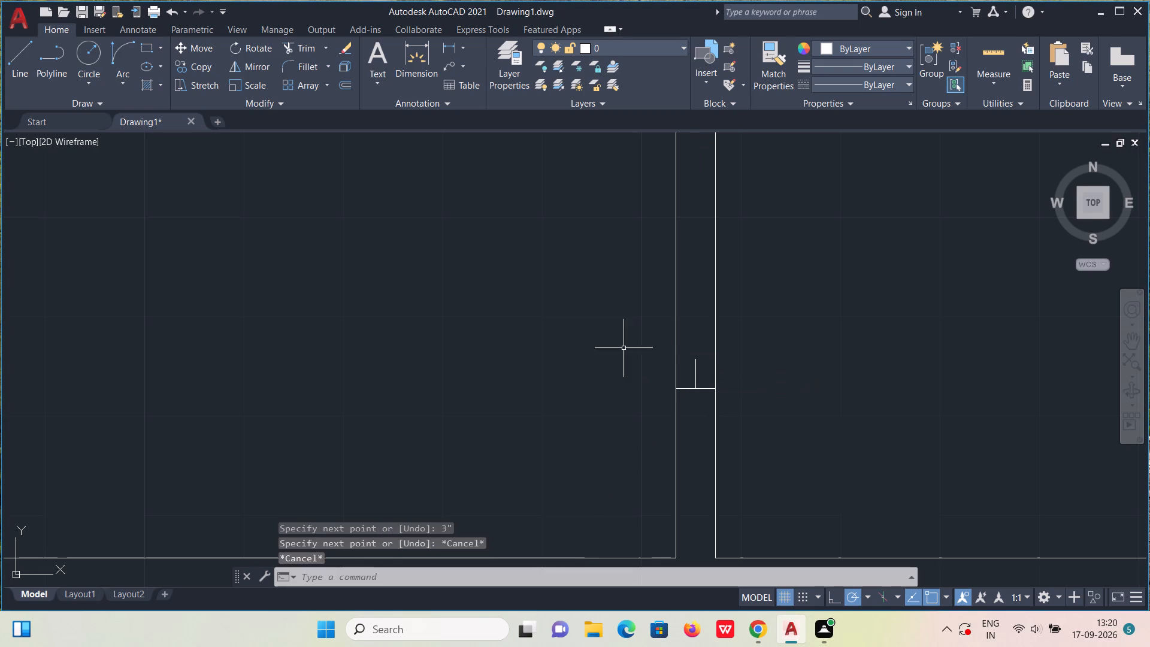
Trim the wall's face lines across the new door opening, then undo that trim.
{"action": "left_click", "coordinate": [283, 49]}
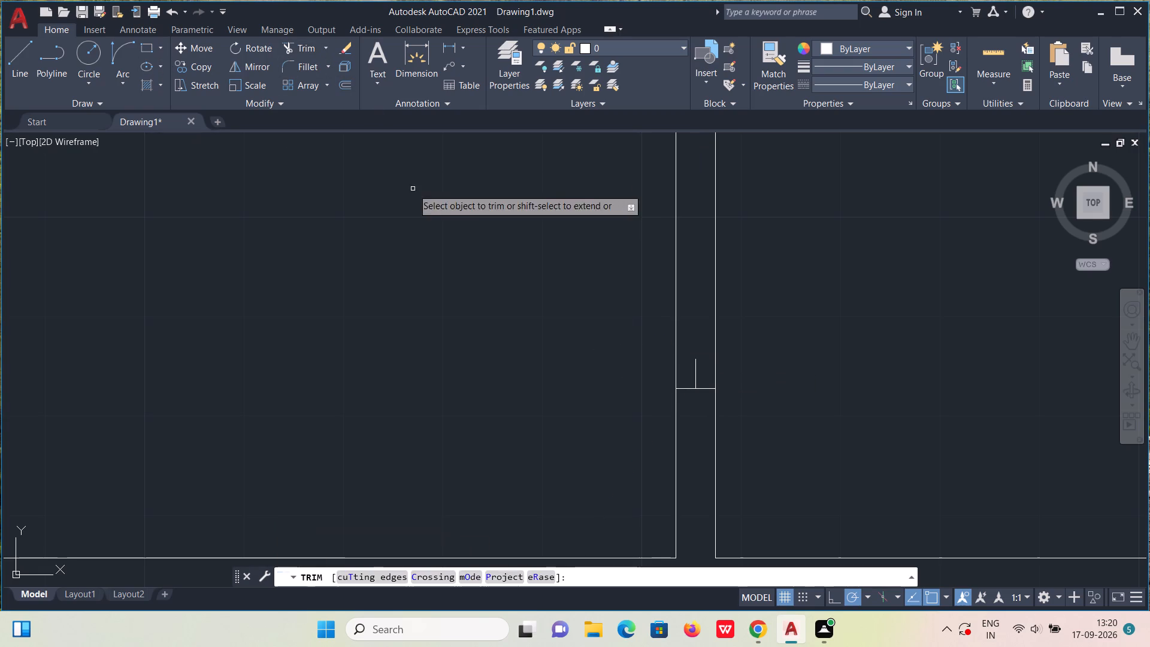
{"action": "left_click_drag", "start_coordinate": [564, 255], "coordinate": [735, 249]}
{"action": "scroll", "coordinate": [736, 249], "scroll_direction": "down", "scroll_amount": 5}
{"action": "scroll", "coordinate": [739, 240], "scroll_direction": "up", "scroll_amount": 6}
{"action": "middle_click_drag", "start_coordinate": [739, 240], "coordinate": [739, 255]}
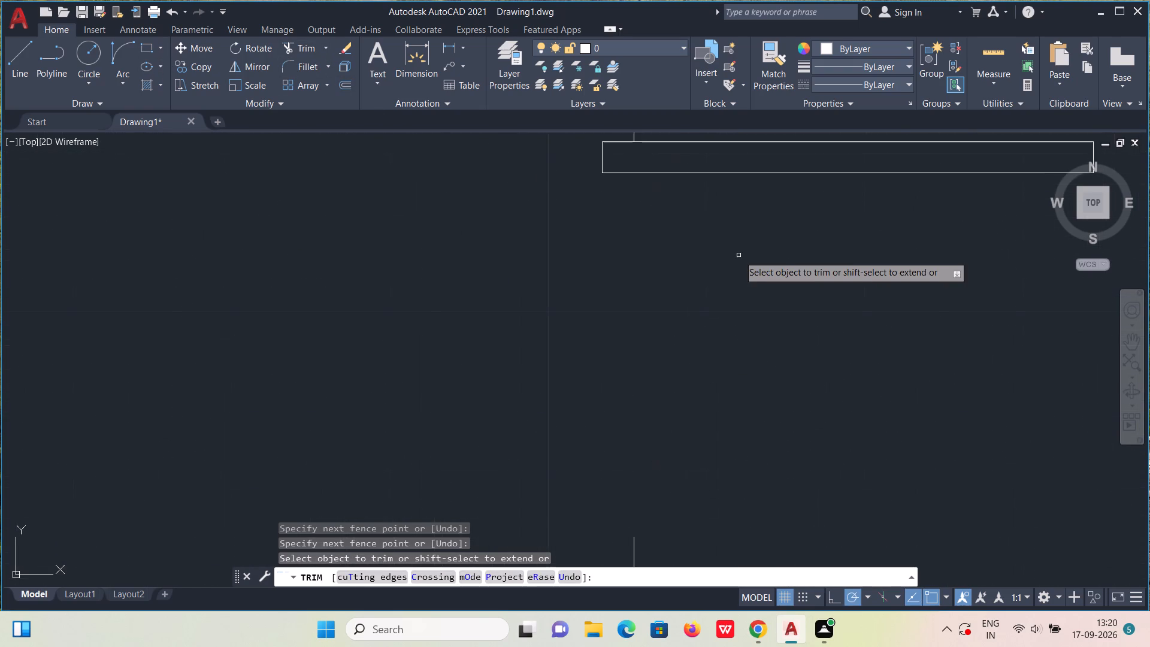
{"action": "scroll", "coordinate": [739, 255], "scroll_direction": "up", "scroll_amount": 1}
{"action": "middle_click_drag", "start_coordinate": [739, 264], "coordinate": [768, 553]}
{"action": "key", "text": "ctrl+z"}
Trim the wall's face lines across the door opening, plus the upper stub and east face line above and through the leaf.
{"action": "scroll", "coordinate": [714, 448], "scroll_direction": "down", "scroll_amount": 4}
{"action": "scroll", "coordinate": [719, 401], "scroll_direction": "up", "scroll_amount": 3}
{"action": "left_click_drag", "start_coordinate": [709, 440], "coordinate": [656, 466]}
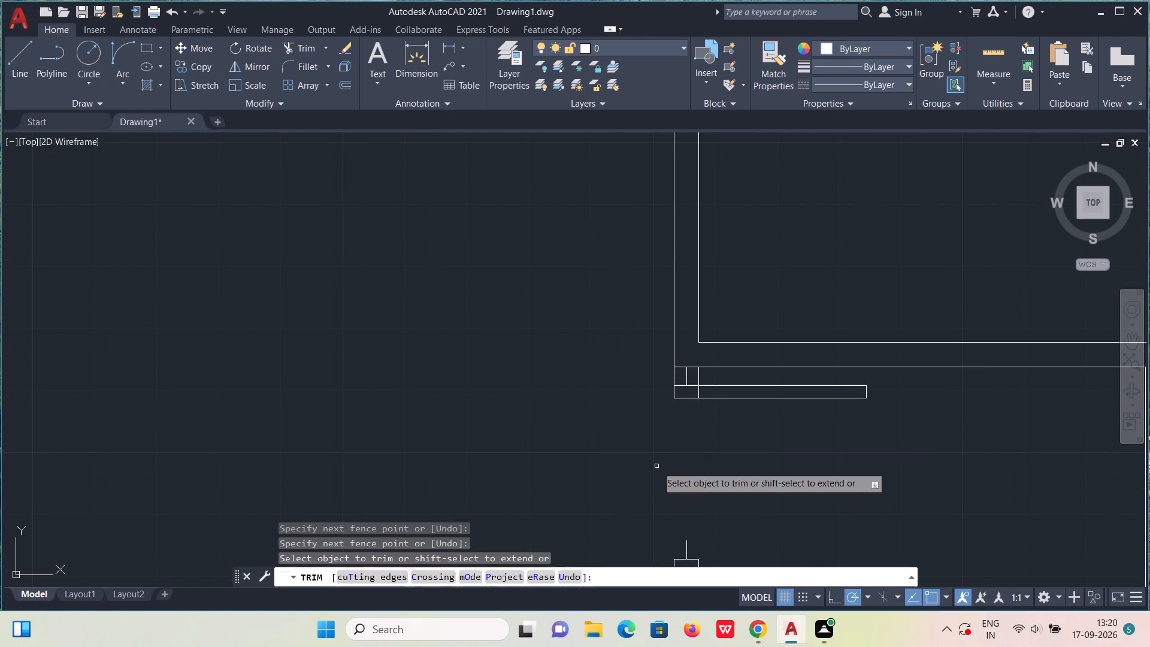
{"action": "scroll", "coordinate": [689, 365], "scroll_direction": "up", "scroll_amount": 2}
{"action": "left_click_drag", "start_coordinate": [671, 395], "coordinate": [683, 395]}
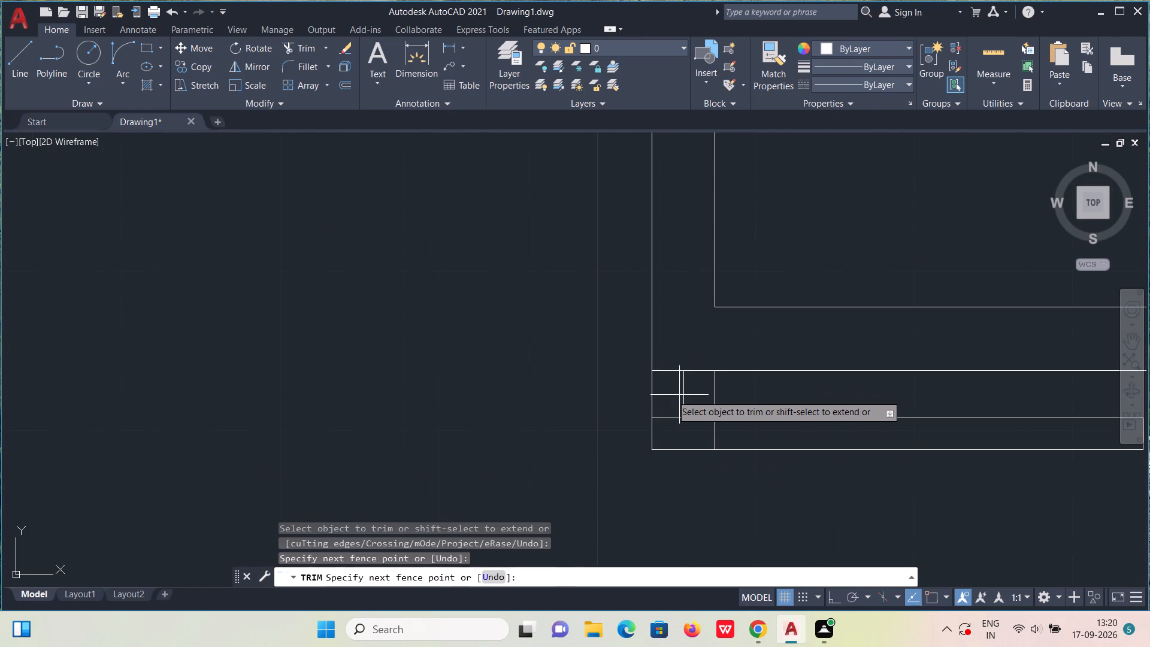
{"action": "left_click_drag", "start_coordinate": [683, 395], "coordinate": [731, 395]}
{"action": "left_click_drag", "start_coordinate": [709, 433], "coordinate": [745, 433]}
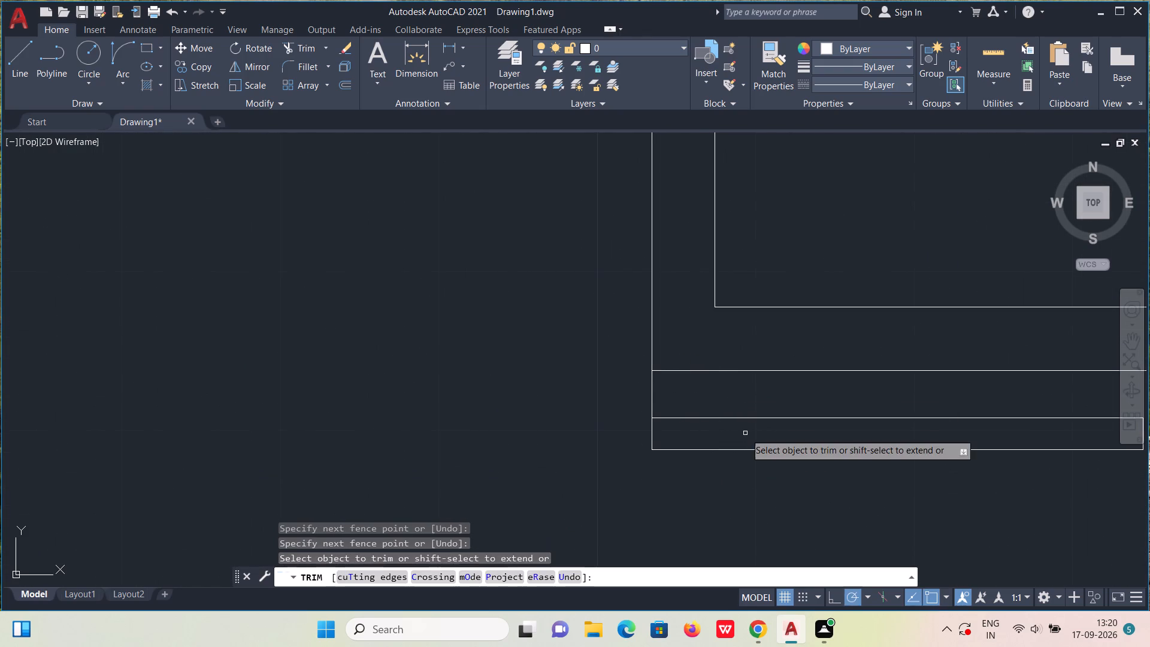
Draw the door swing arc from the top of the lower jamb stub to the lower outer corner of the leaf.
{"action": "scroll", "coordinate": [745, 433], "scroll_direction": "down", "scroll_amount": 4}
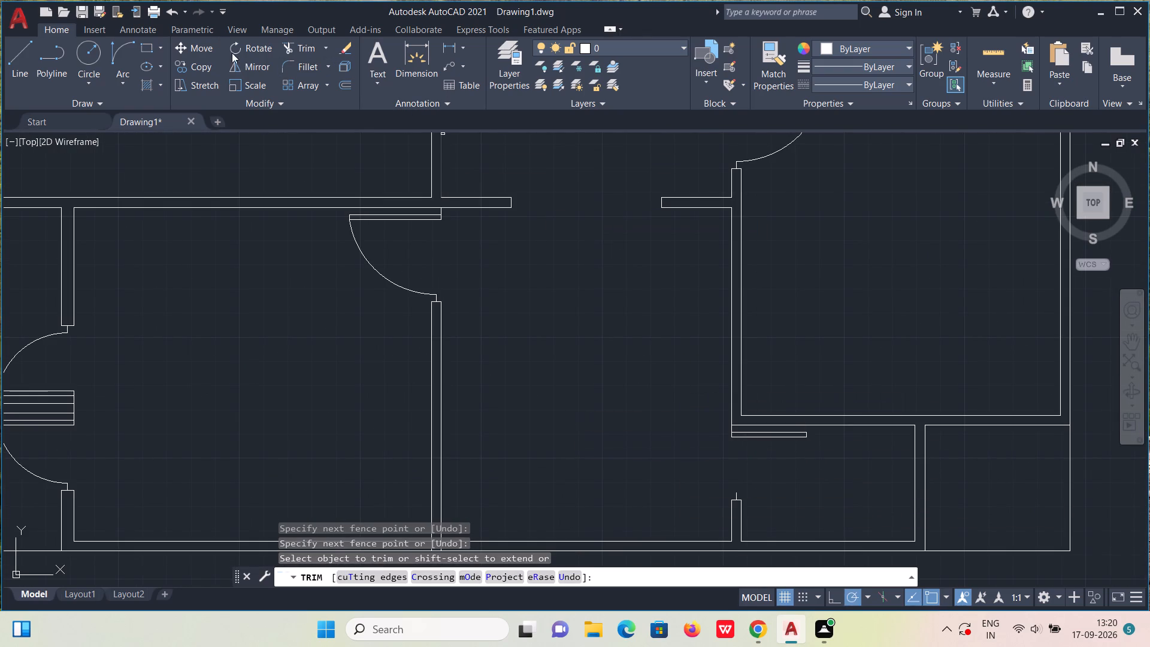
{"action": "left_click", "coordinate": [118, 50]}
{"action": "middle_click_drag", "start_coordinate": [825, 474], "coordinate": [659, 386]}
{"action": "scroll", "coordinate": [662, 389], "scroll_direction": "up", "scroll_amount": 1}
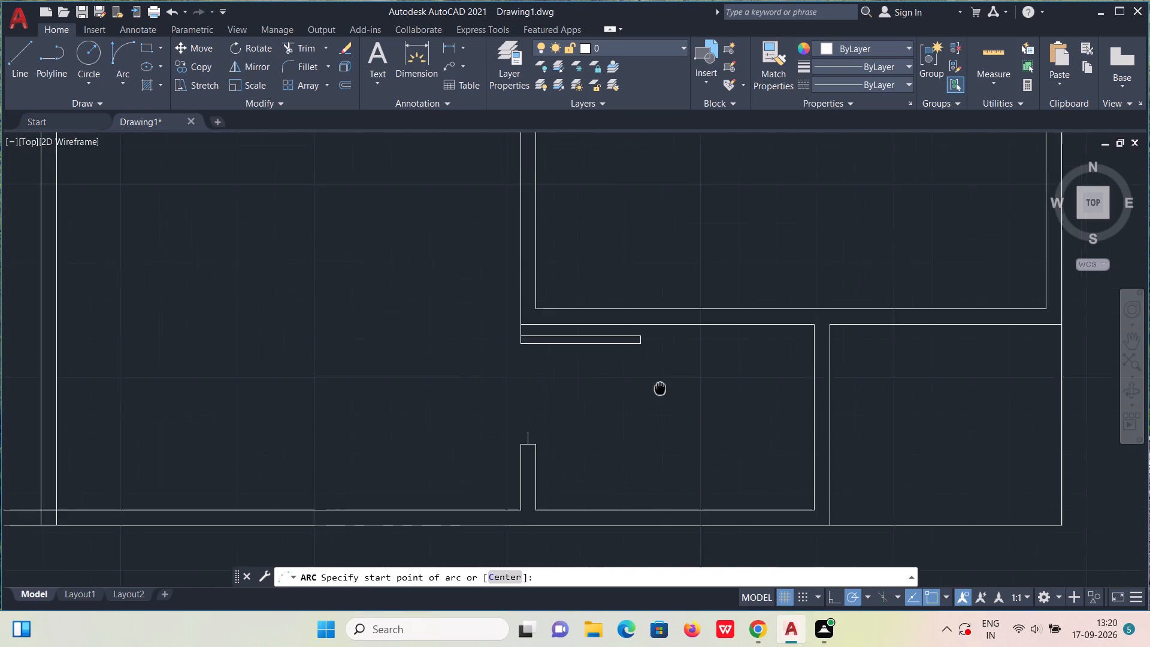
{"action": "middle_click_drag", "start_coordinate": [659, 386], "coordinate": [660, 386]}
{"action": "scroll", "coordinate": [659, 386], "scroll_direction": "up", "scroll_amount": 2}
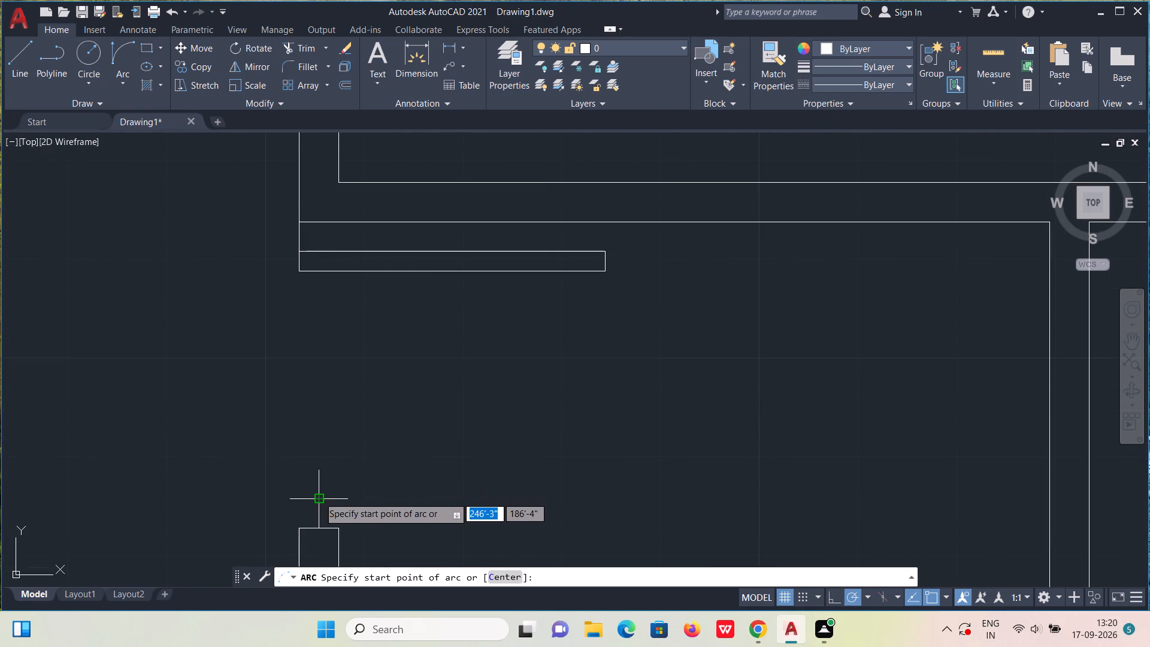
{"action": "left_click", "coordinate": [319, 497]}
{"action": "left_click", "coordinate": [608, 275]}
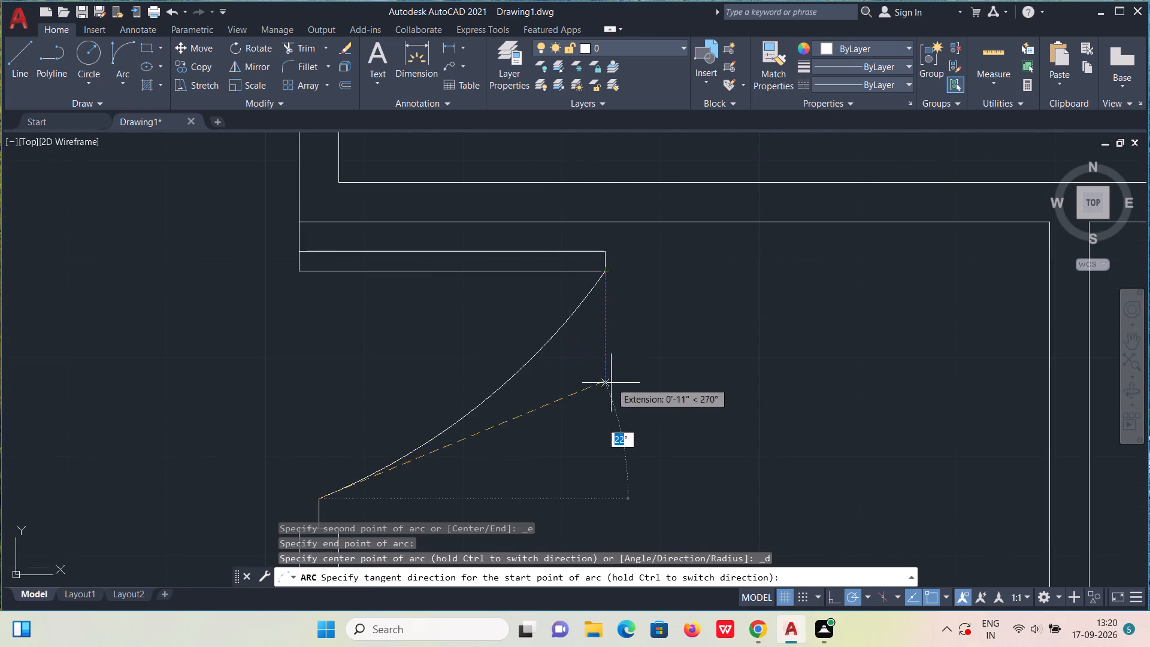
{"action": "left_click", "coordinate": [598, 496]}
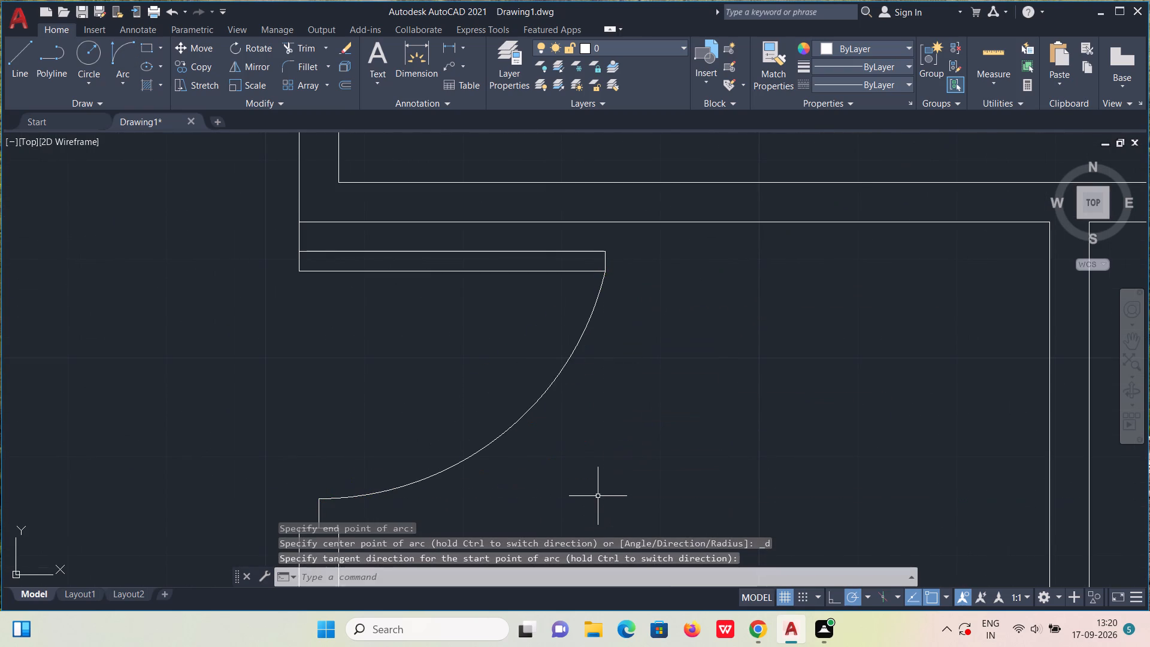
Draw a jamb line across the corner room's north wall, starting at the room's northwest inner corner.
{"action": "scroll", "coordinate": [613, 473], "scroll_direction": "down", "scroll_amount": 2}
{"action": "middle_click_drag", "start_coordinate": [622, 472], "coordinate": [624, 383]}
{"action": "scroll", "coordinate": [624, 383], "scroll_direction": "up", "scroll_amount": 1}
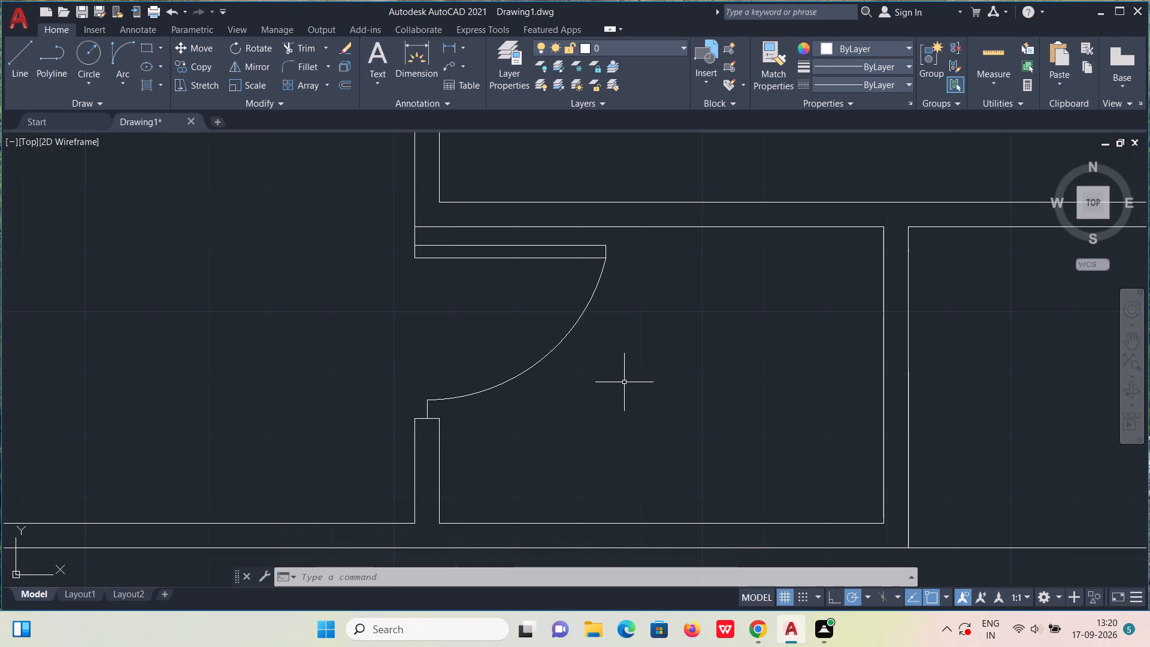
{"action": "middle_click_drag", "start_coordinate": [991, 349], "coordinate": [782, 419]}
{"action": "key", "text": "l"}
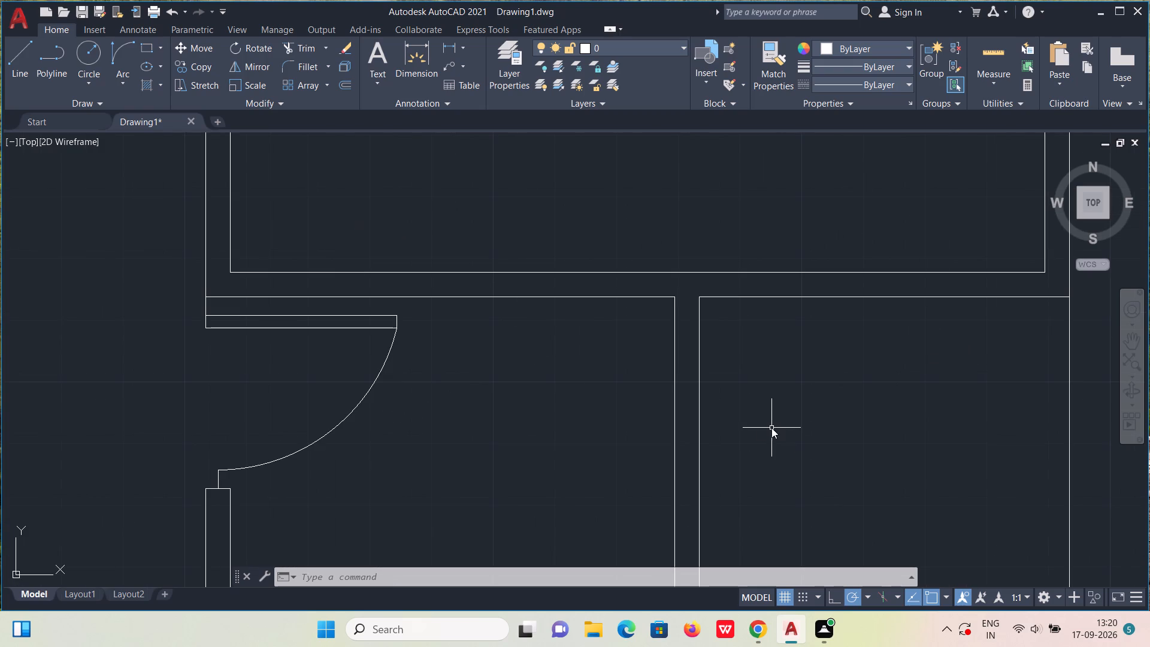
{"action": "key", "text": "Return"}
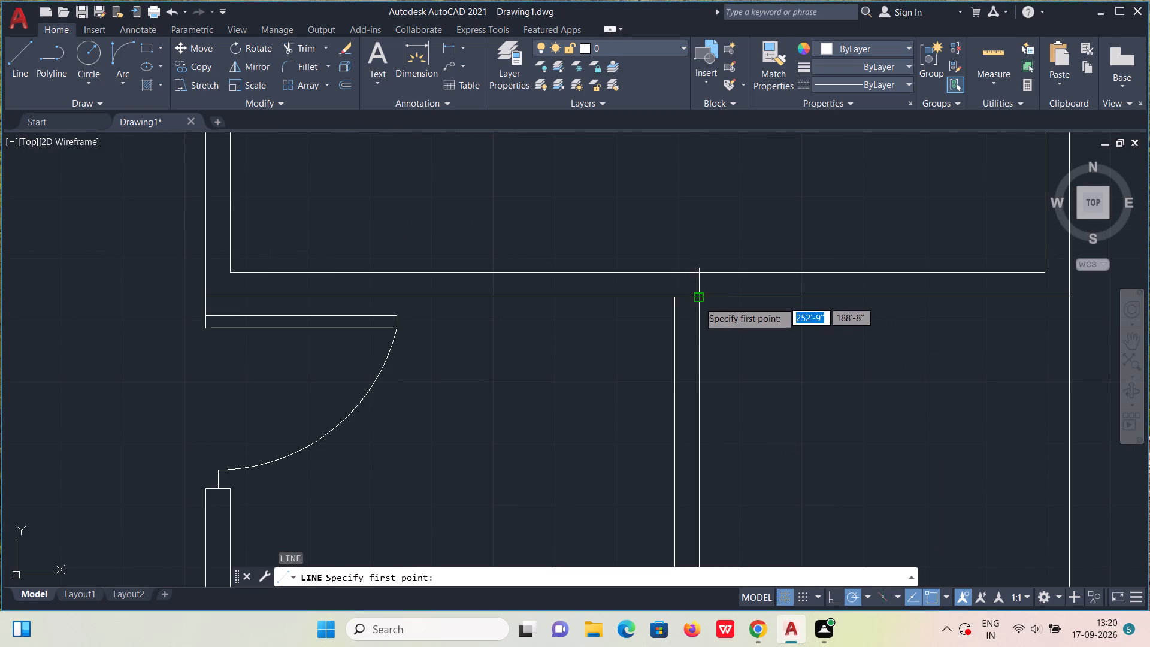
{"action": "left_click", "coordinate": [701, 300]}
{"action": "left_click", "coordinate": [698, 274]}
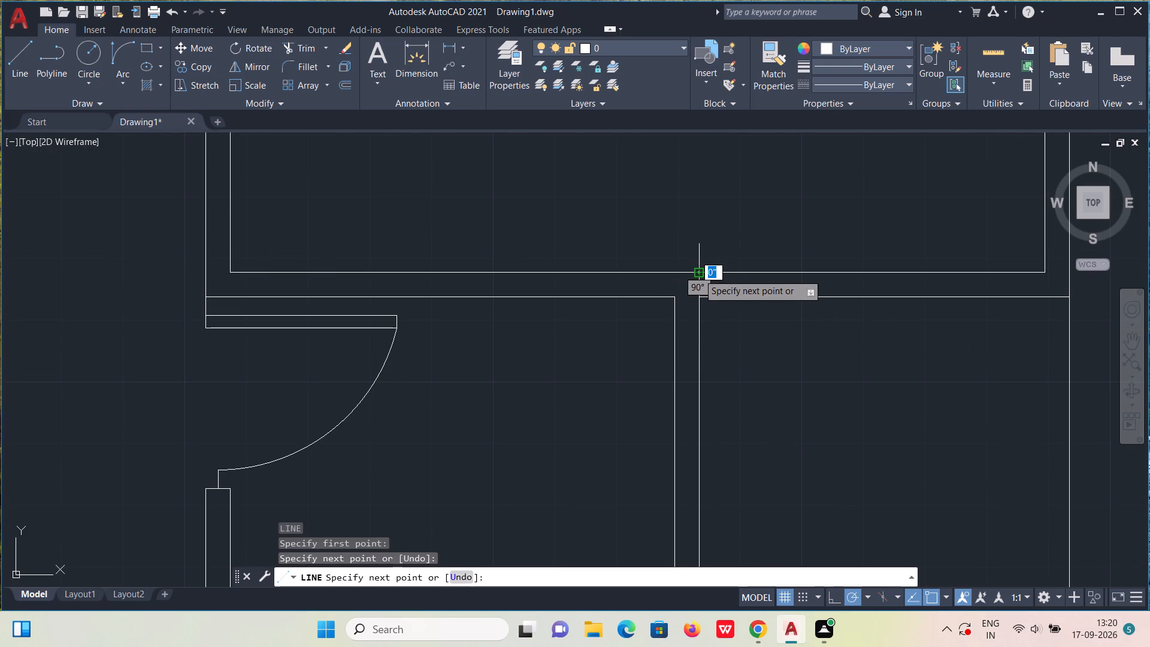
{"action": "key", "text": "Escape"}
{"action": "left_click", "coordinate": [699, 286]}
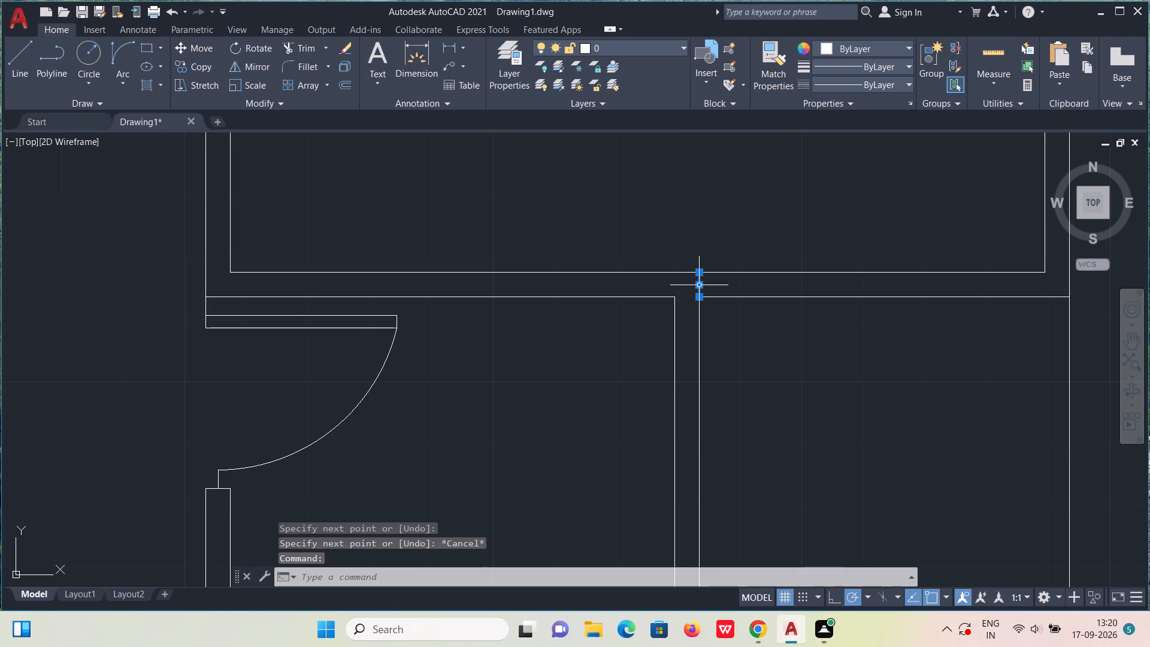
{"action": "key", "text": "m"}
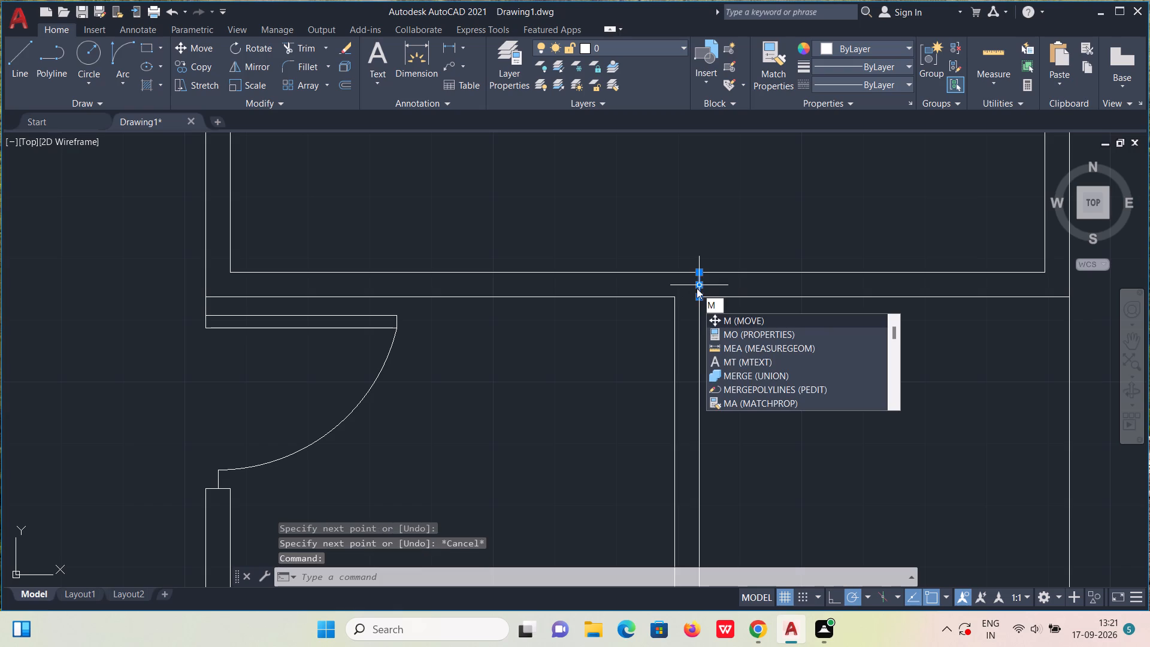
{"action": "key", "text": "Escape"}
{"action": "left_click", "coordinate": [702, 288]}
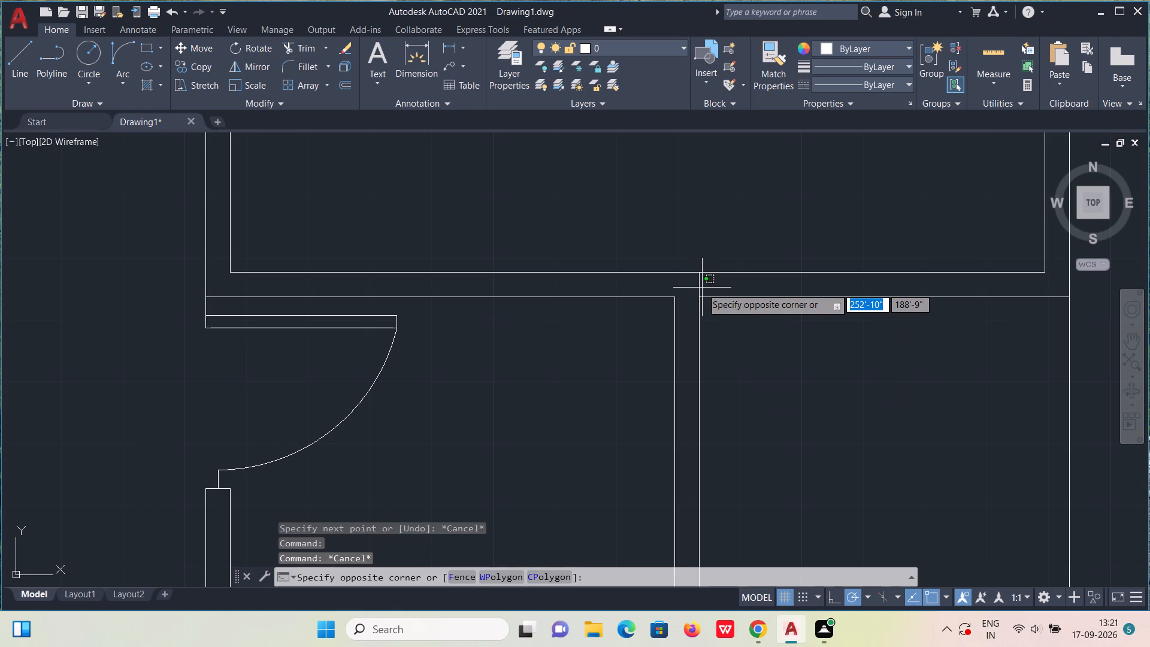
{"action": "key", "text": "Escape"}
Copy the new jamb line 2'8" east along the corner room's north wall.
{"action": "left_click", "coordinate": [700, 288]}
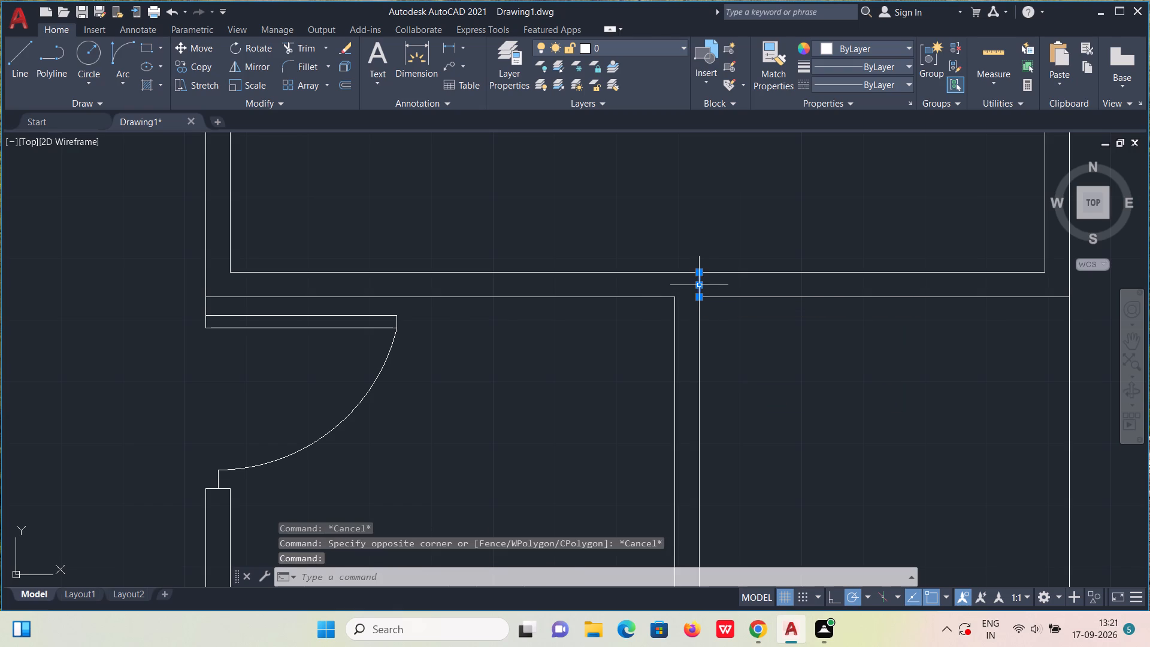
{"action": "key", "text": "c"}
{"action": "key", "text": "o"}
{"action": "key", "text": "Return"}
{"action": "left_click", "coordinate": [700, 289]}
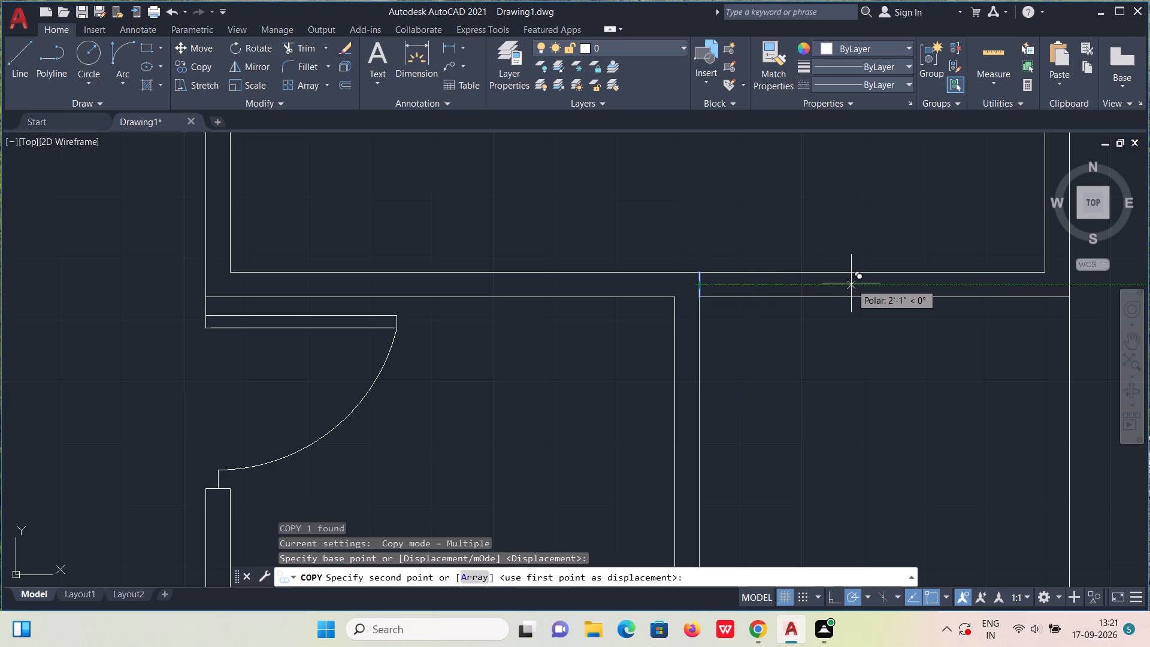
{"action": "type", "text": "2'8\""}
{"action": "key", "text": "Return"}
{"action": "key", "text": "Escape"}
Draw a 3" stub east from the midpoint of the opening's west jamb line.
{"action": "scroll", "coordinate": [807, 307], "scroll_direction": "down", "scroll_amount": 1}
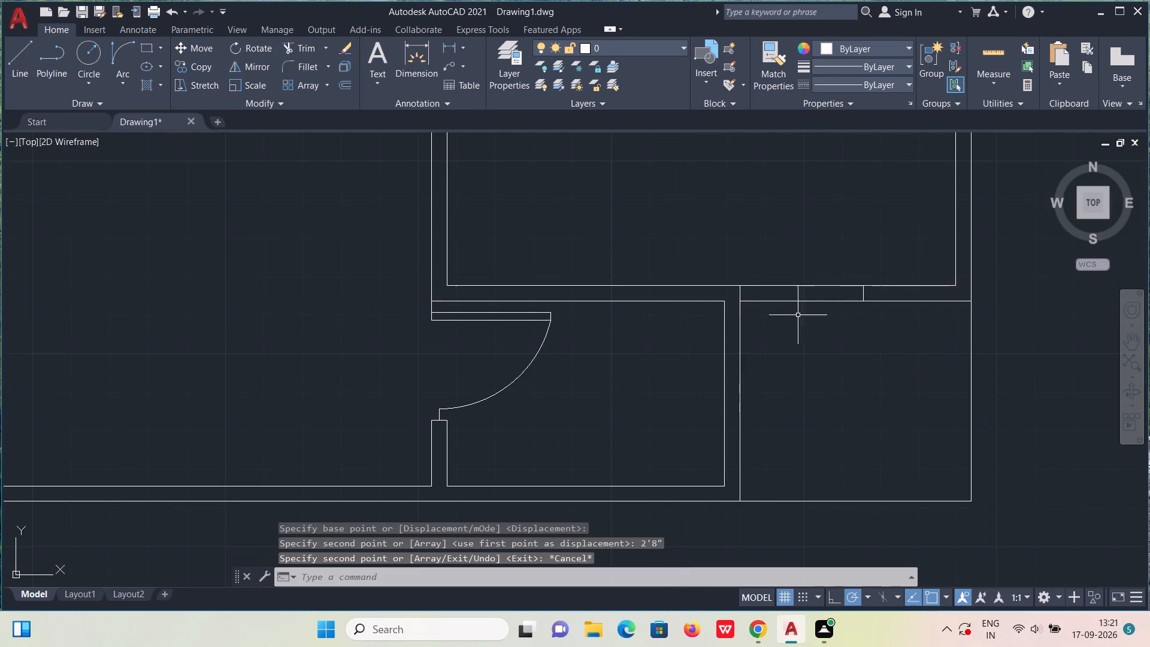
{"action": "scroll", "coordinate": [789, 315], "scroll_direction": "up", "scroll_amount": 2}
{"action": "key", "text": "l"}
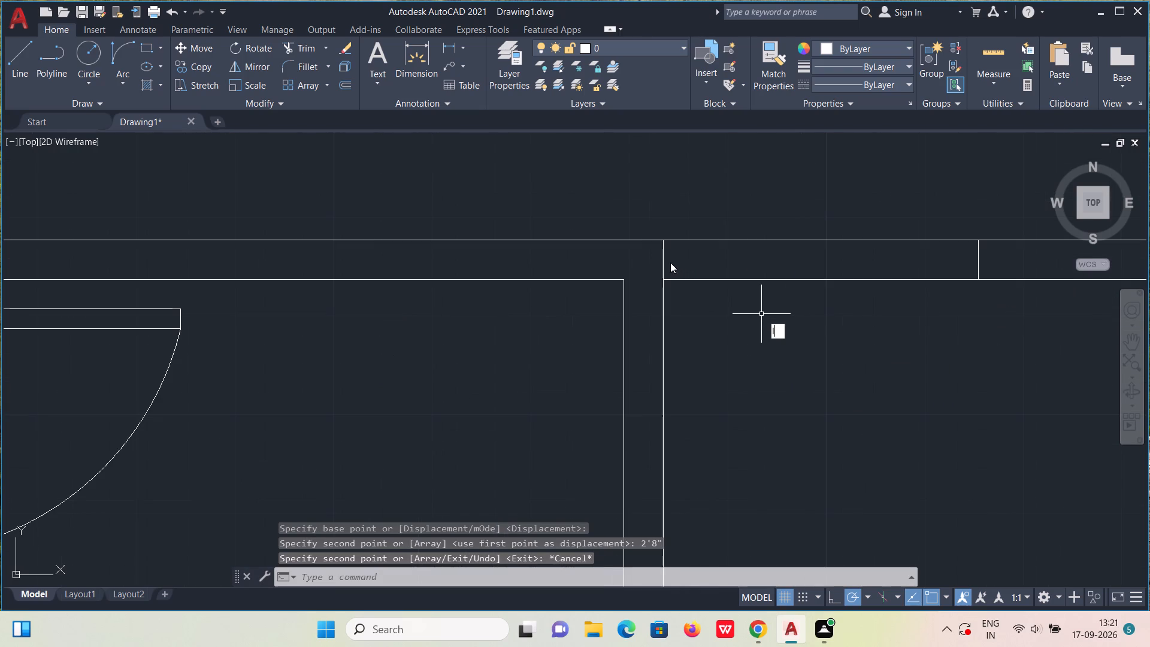
{"action": "key", "text": "Return"}
{"action": "left_click", "coordinate": [668, 260]}
{"action": "type", "text": "3\""}
{"action": "key", "text": "Return"}
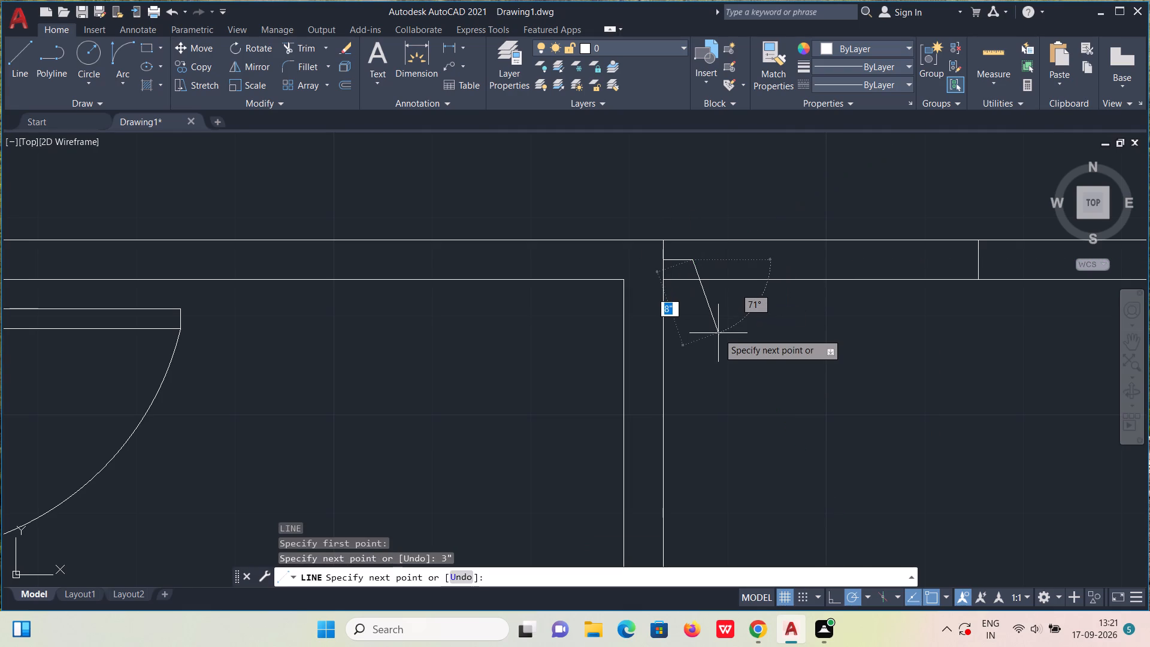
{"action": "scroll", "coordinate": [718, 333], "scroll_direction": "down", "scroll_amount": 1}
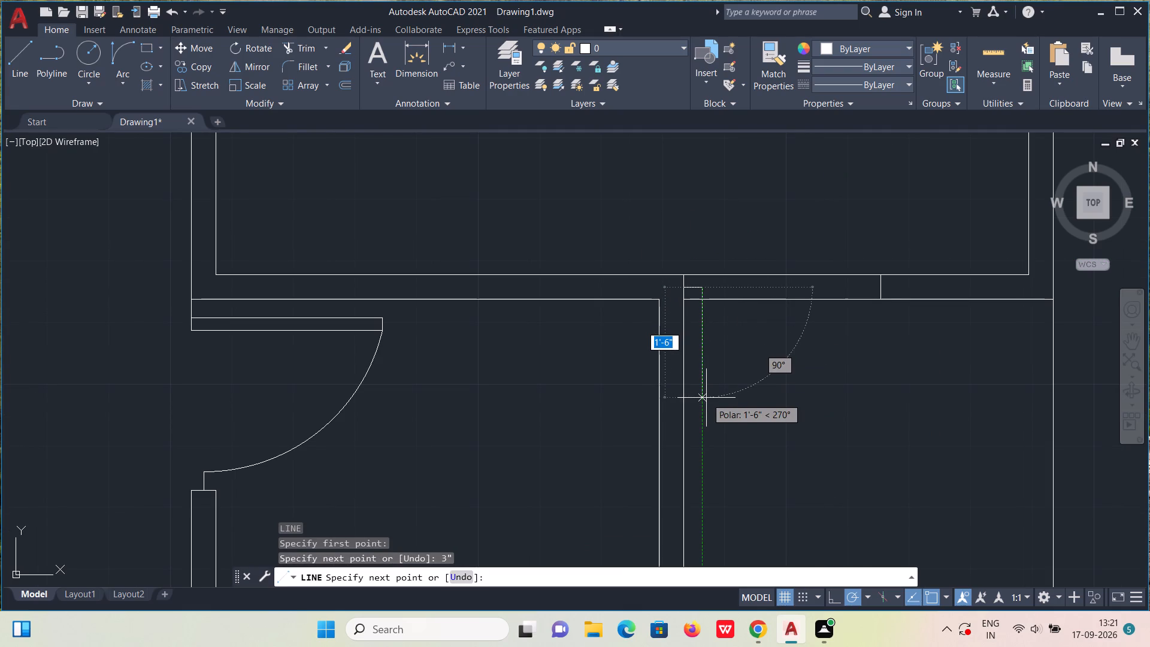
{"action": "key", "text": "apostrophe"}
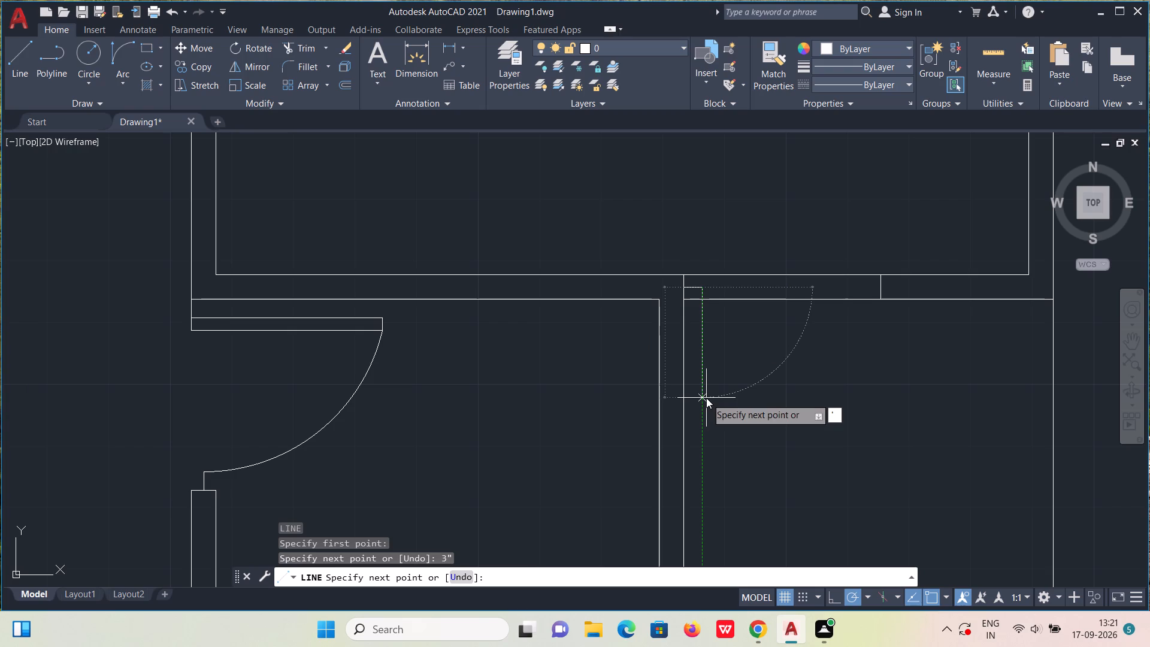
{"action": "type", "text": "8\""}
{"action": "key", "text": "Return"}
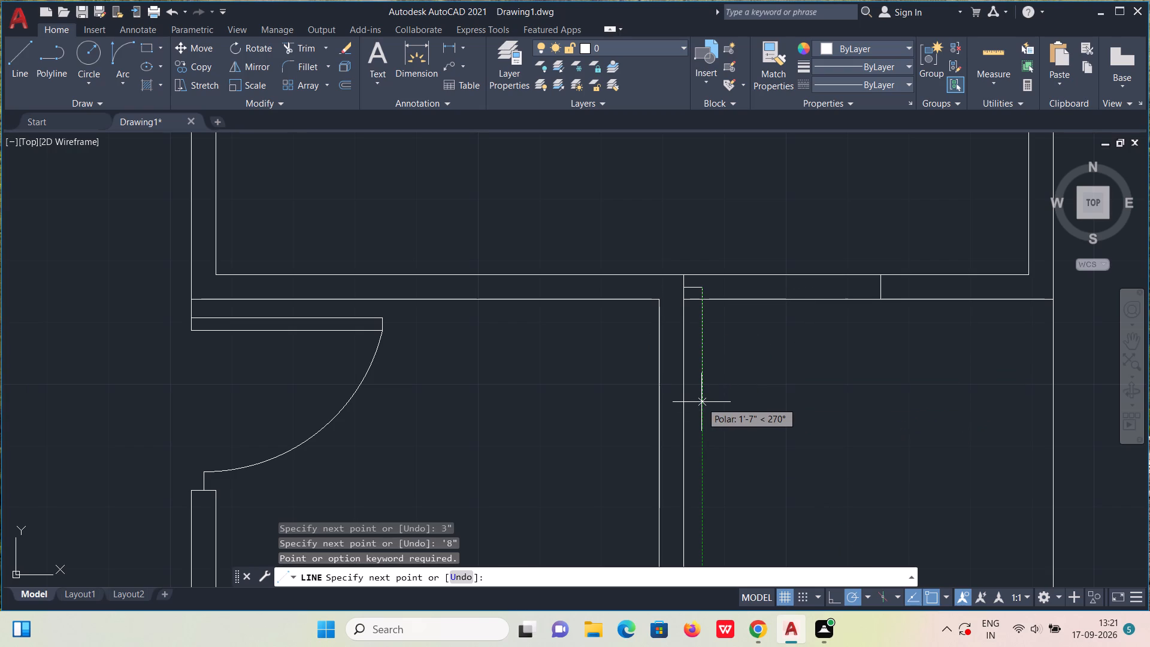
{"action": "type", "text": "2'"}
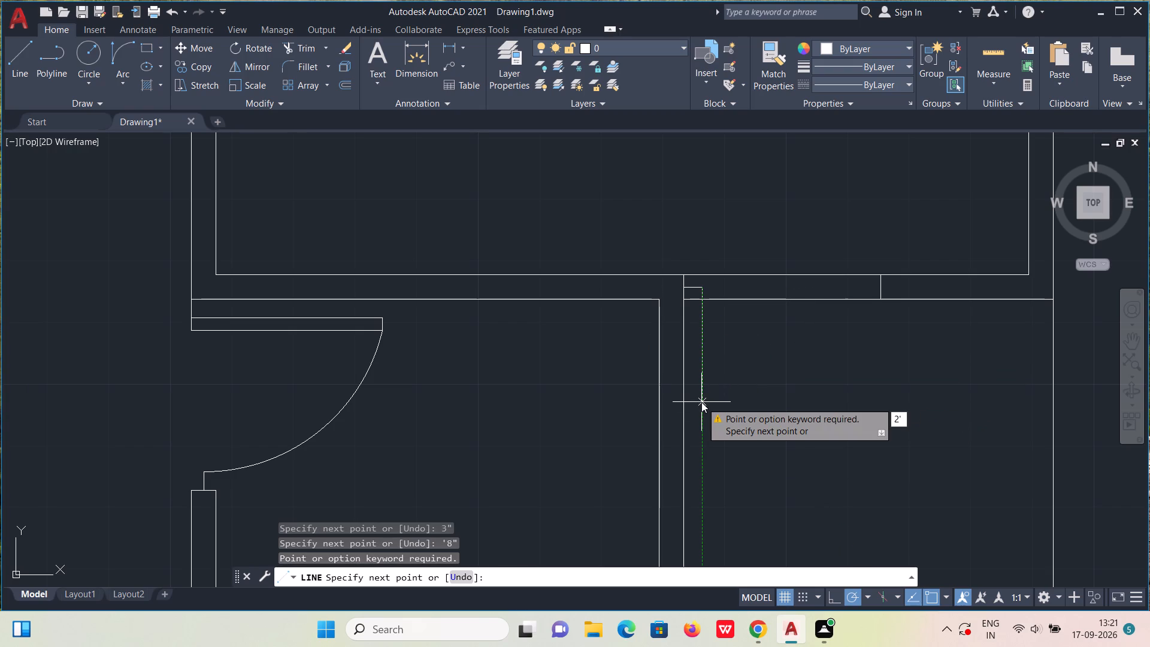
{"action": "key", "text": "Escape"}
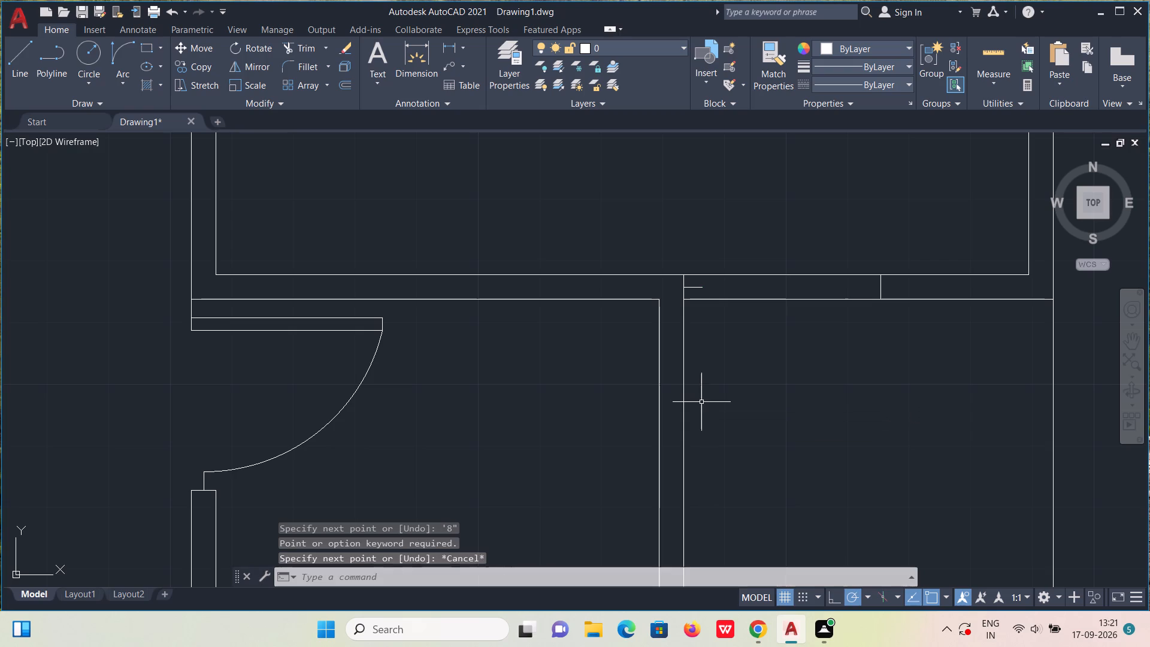
Draw the door leaf from the stub's end 2'8" south, 2" wide, back up to the wall's north face and closed at the stub.
{"action": "key", "text": "l"}
{"action": "key", "text": "Return"}
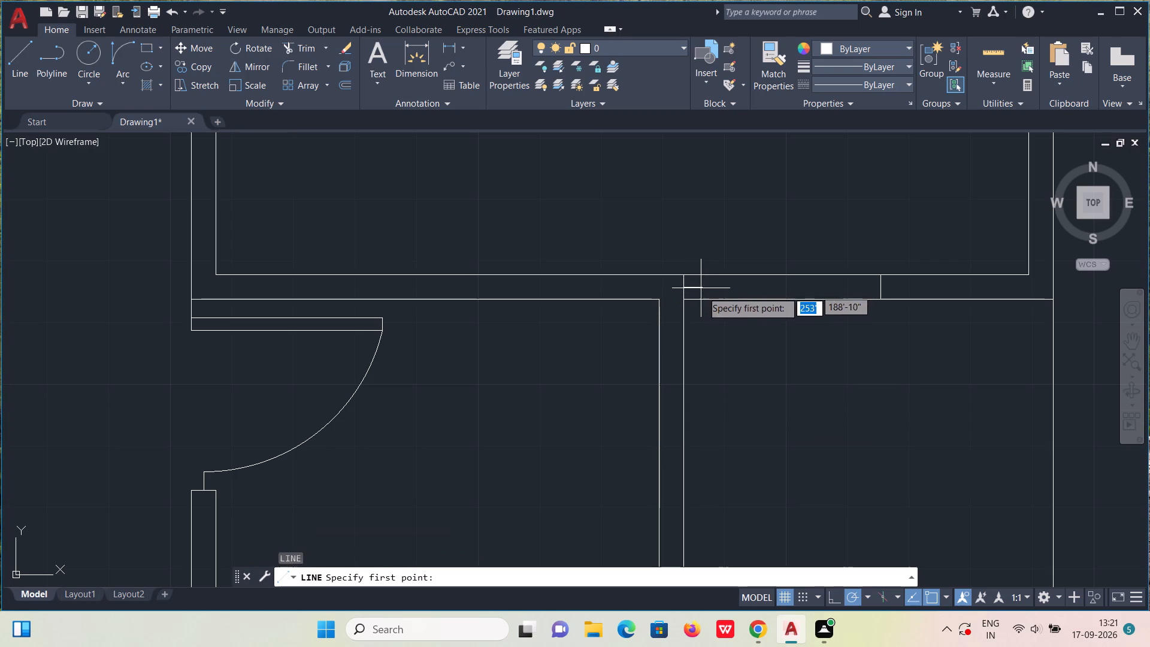
{"action": "left_click", "coordinate": [702, 291]}
{"action": "type", "text": "2'"}
{"action": "type", "text": "8\""}
{"action": "key", "text": "Return"}
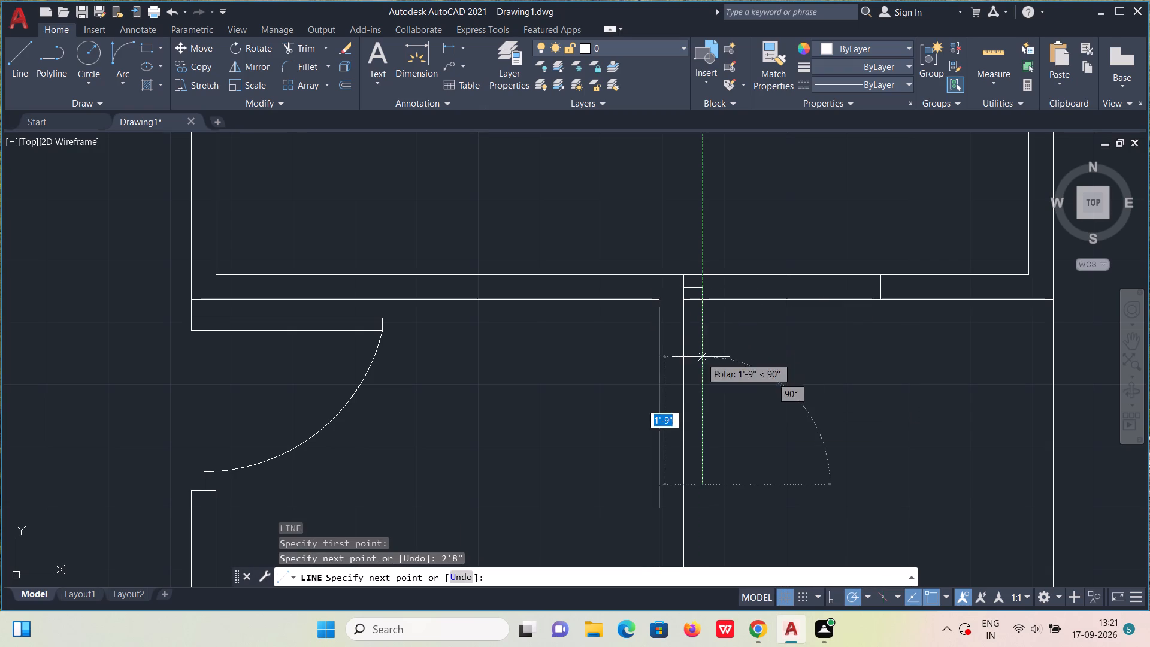
{"action": "type", "text": "2\""}
{"action": "key", "text": "Return"}
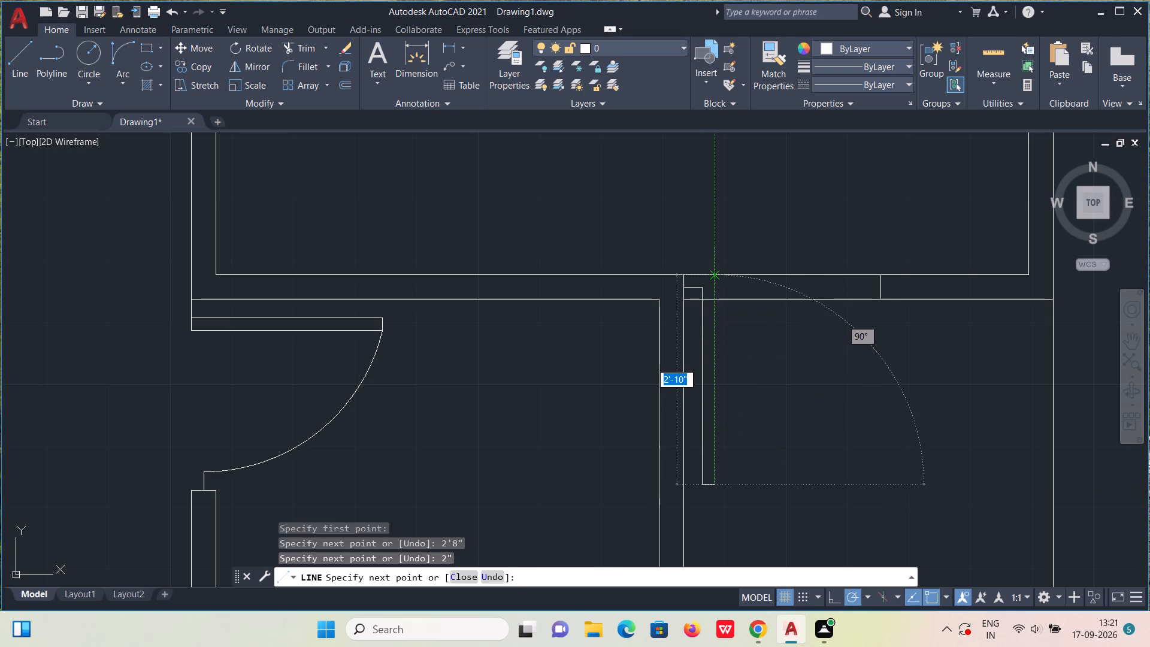
{"action": "left_click", "coordinate": [713, 271]}
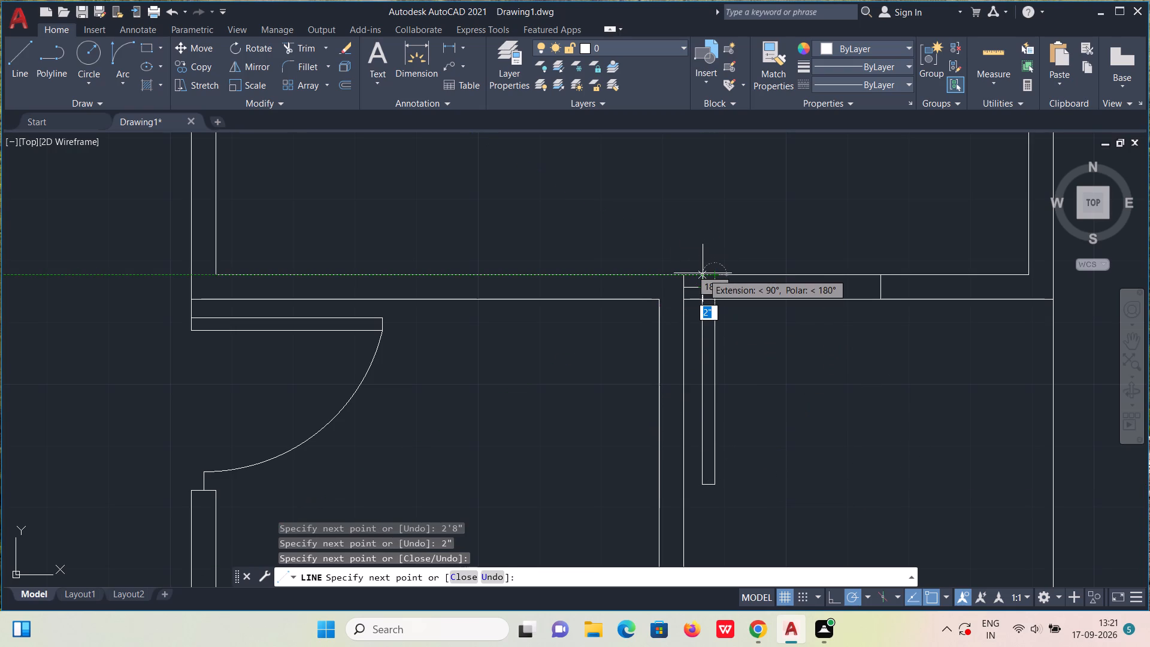
{"action": "type", "text": "2\""}
{"action": "key", "text": "Return"}
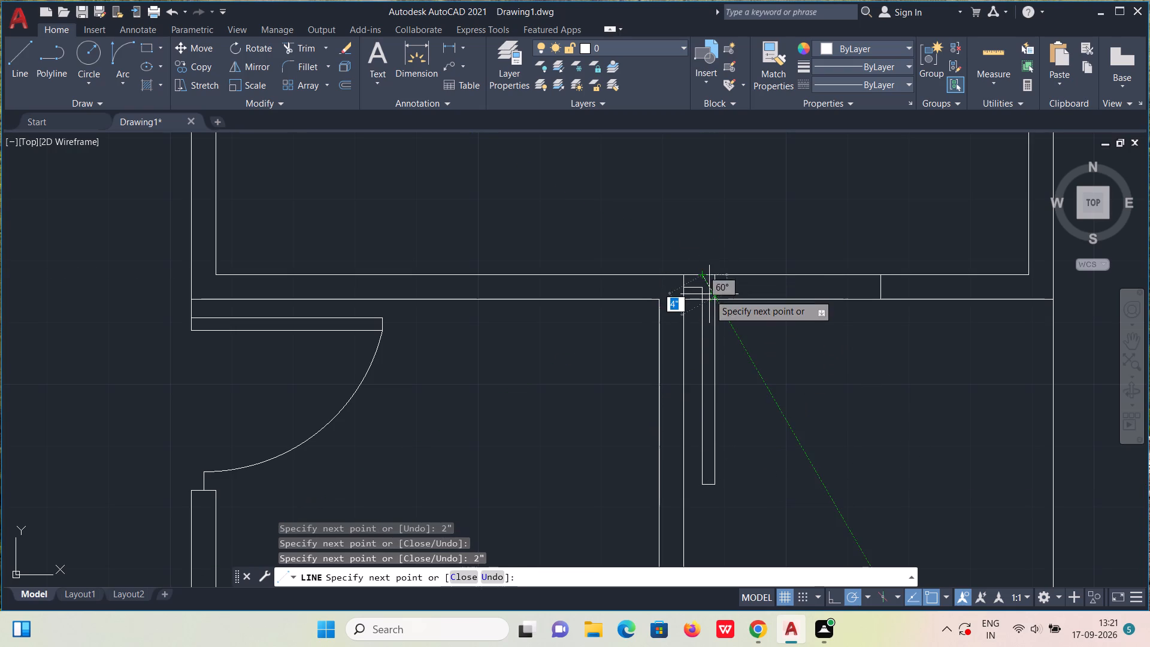
{"action": "left_click", "coordinate": [702, 292]}
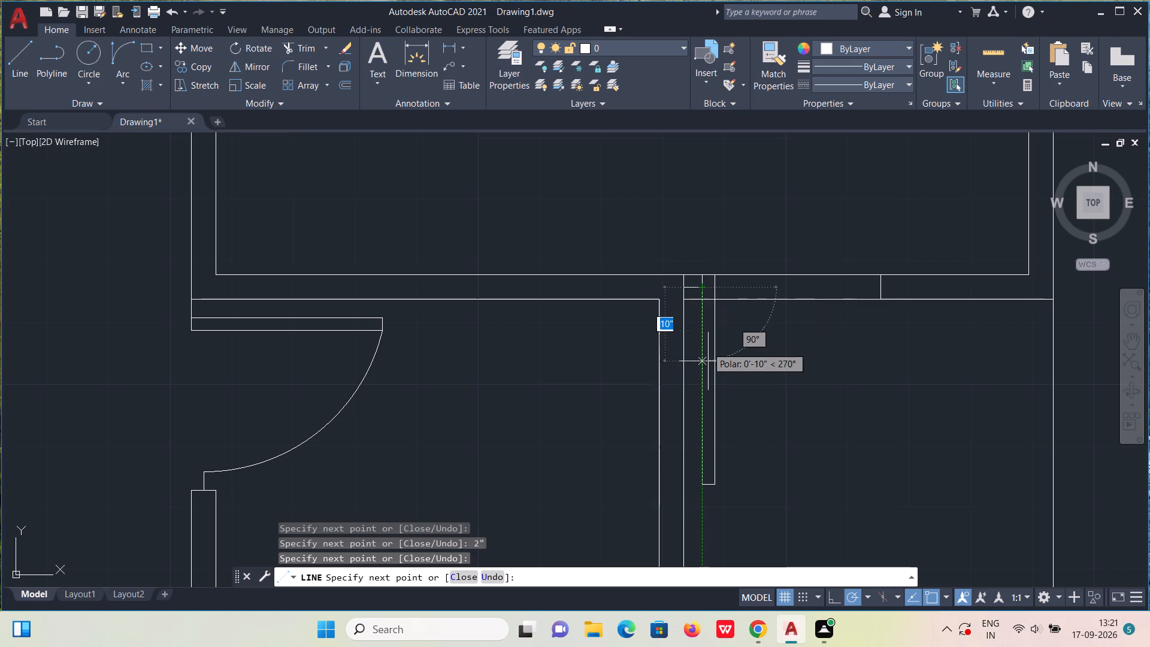
{"action": "key", "text": "Escape"}
Draw a 3" stub west from the midpoint of the opening's east jamb line.
{"action": "key", "text": "l"}
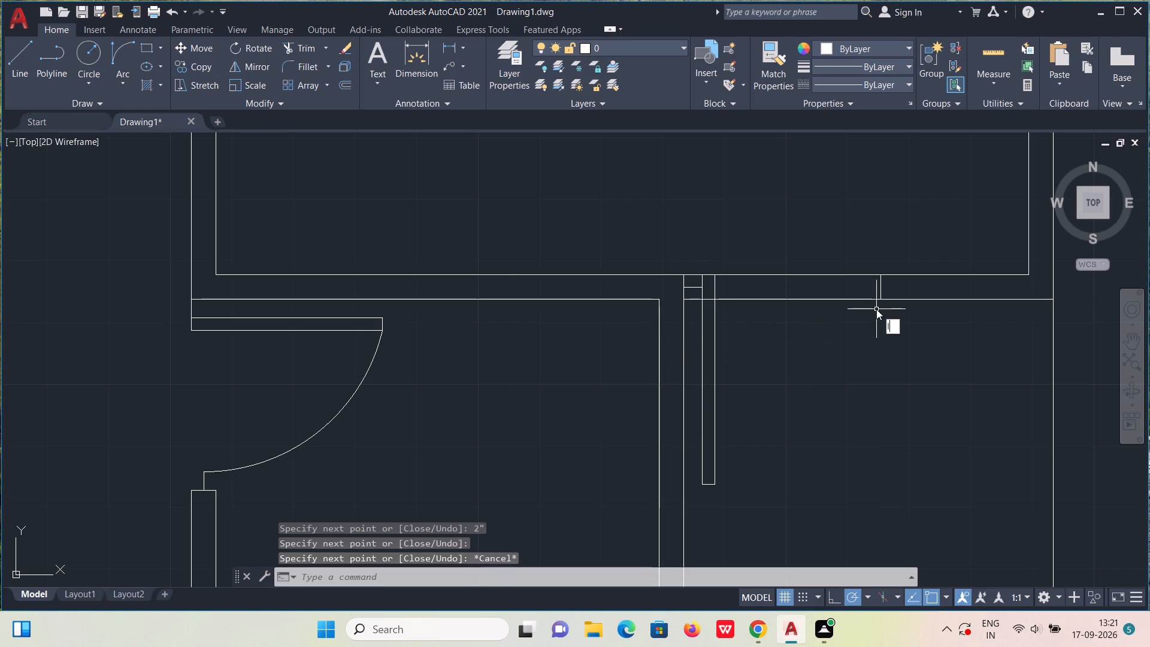
{"action": "key", "text": "Return"}
{"action": "left_click", "coordinate": [879, 286]}
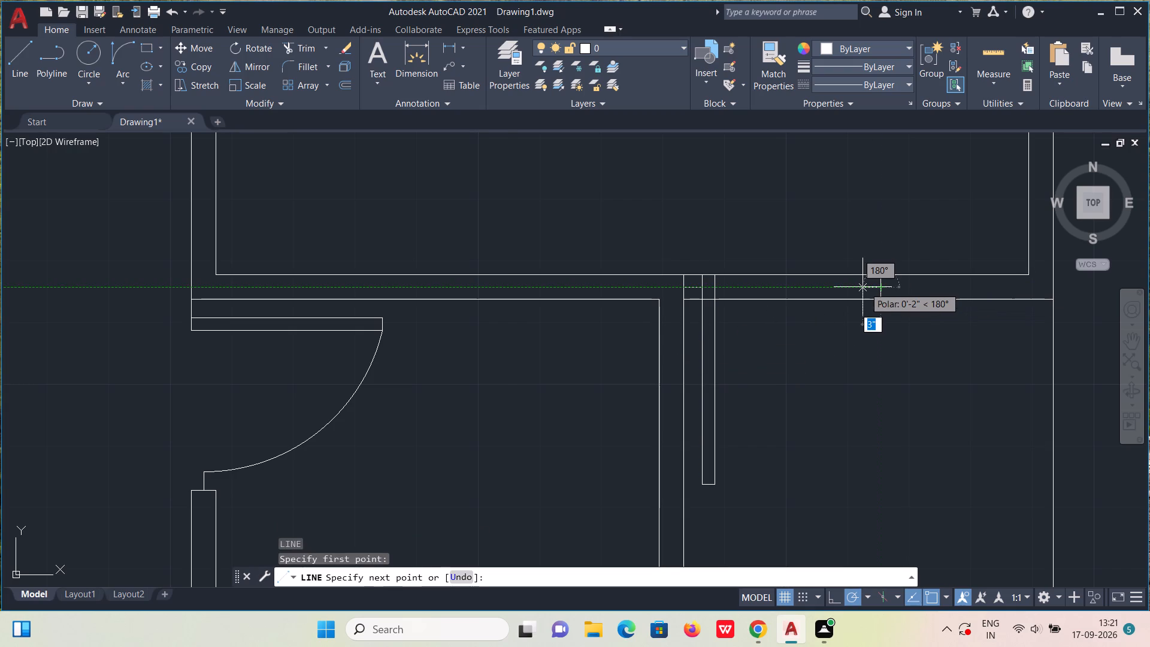
{"action": "type", "text": "3\""}
{"action": "key", "text": "Return"}
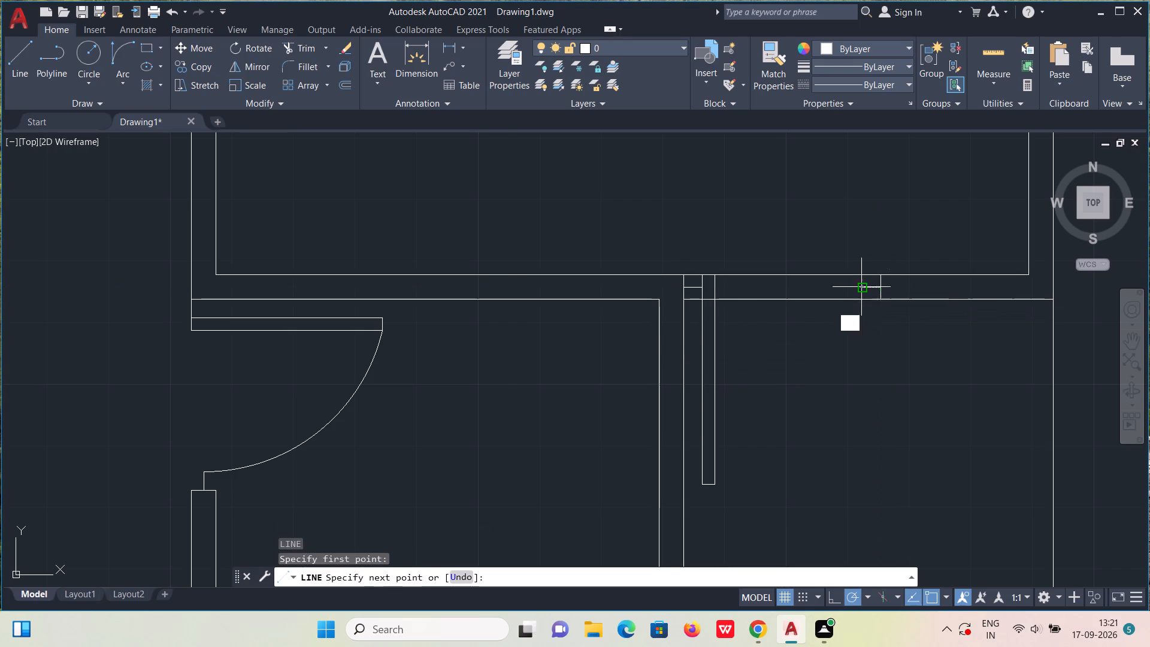
{"action": "key", "text": "Escape"}
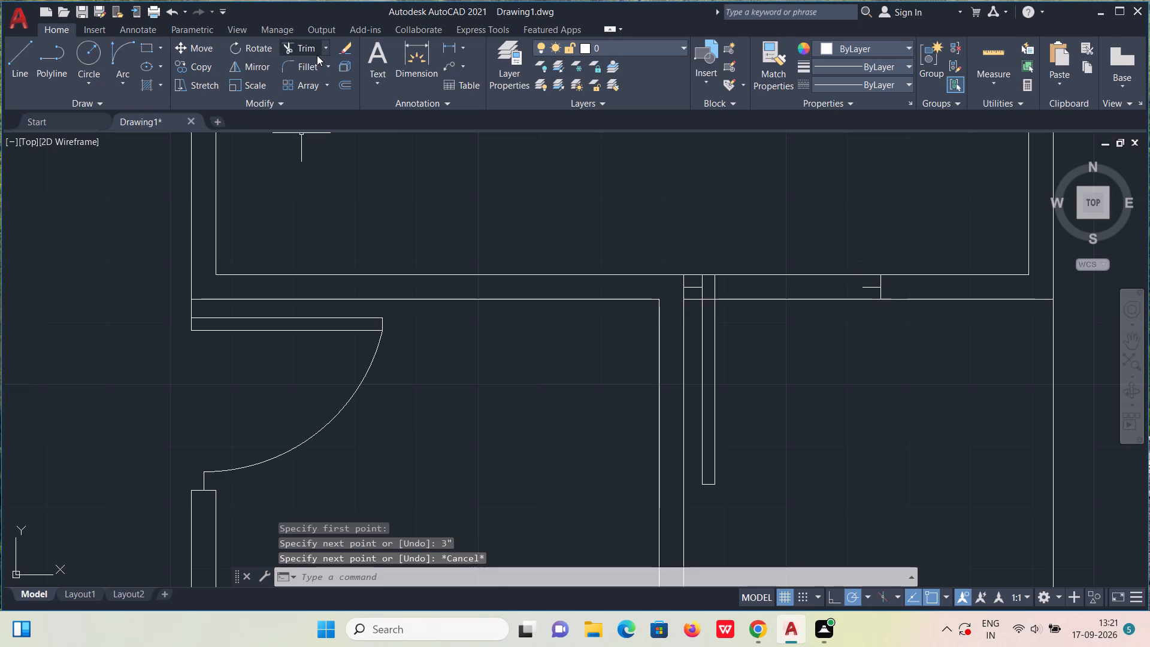
Trim the wall's face lines across the new opening, plus the west stub and the south face line beside and through the leaf.
{"action": "left_click", "coordinate": [317, 55]}
{"action": "left_click_drag", "start_coordinate": [787, 265], "coordinate": [788, 322]}
{"action": "scroll", "coordinate": [711, 324], "scroll_direction": "up", "scroll_amount": 3}
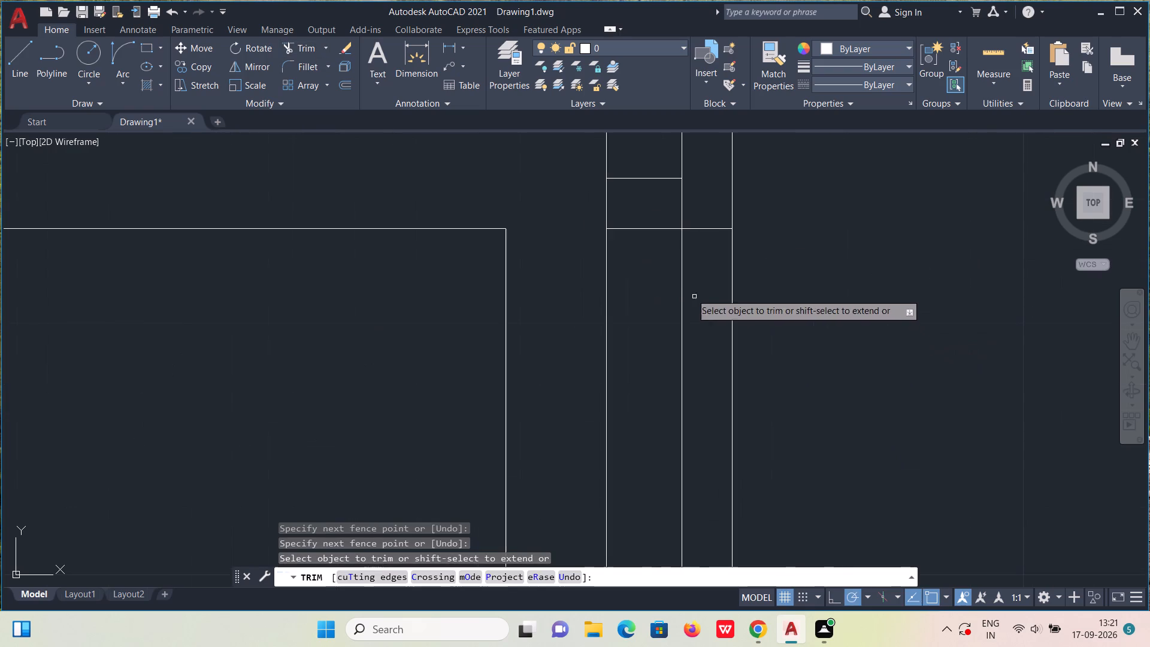
{"action": "left_click_drag", "start_coordinate": [651, 155], "coordinate": [662, 260]}
{"action": "left_click_drag", "start_coordinate": [697, 211], "coordinate": [710, 269]}
{"action": "key", "text": "Escape"}
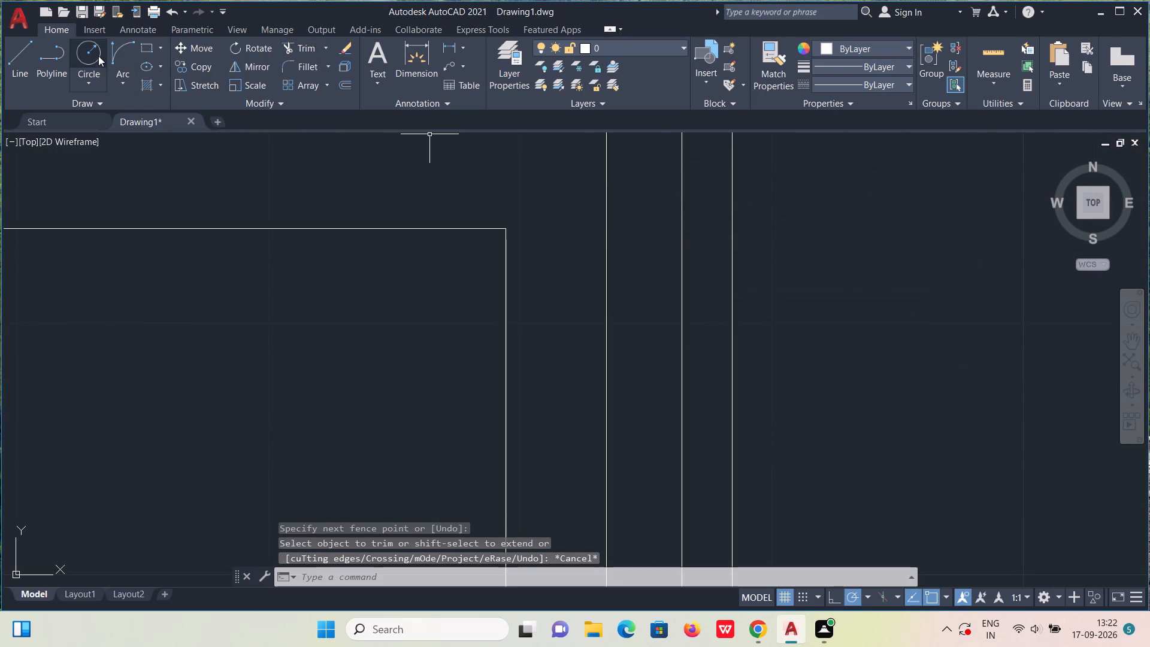
Draw the southeast corner room's door swing arc from the east jamb stub's end to the leaf's southeast corner, tangent due south at its start.
{"action": "left_click", "coordinate": [115, 56]}
{"action": "scroll", "coordinate": [569, 288], "scroll_direction": "down", "scroll_amount": 2}
{"action": "middle_click_drag", "start_coordinate": [785, 432], "coordinate": [798, 413]}
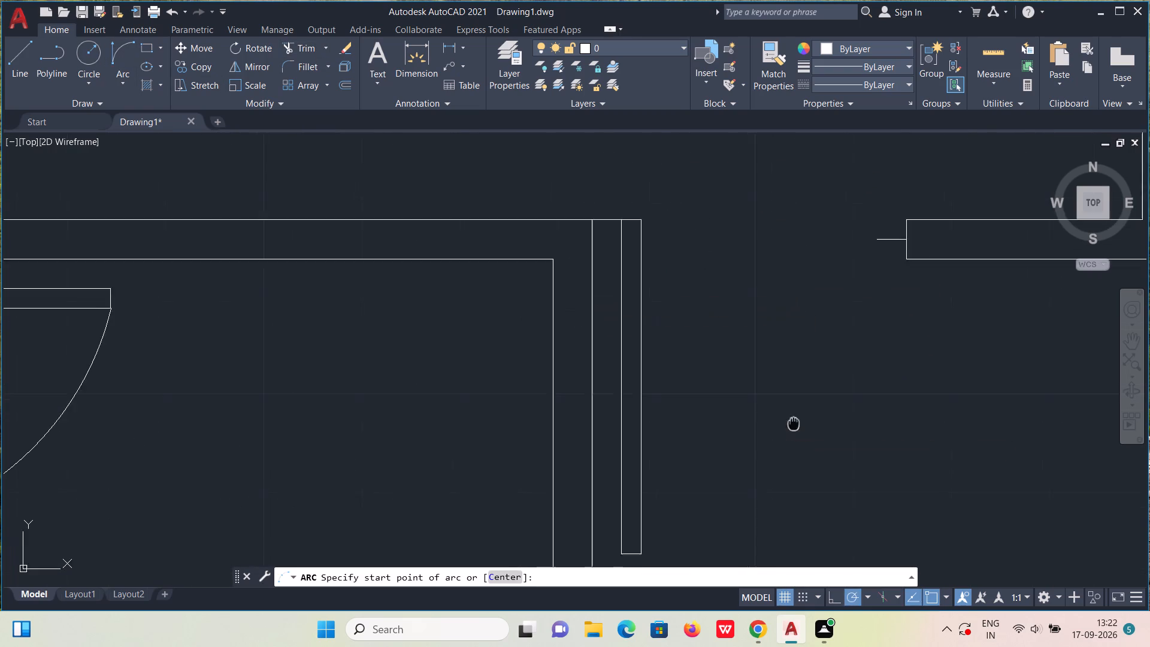
{"action": "middle_click_drag", "start_coordinate": [798, 413], "coordinate": [832, 329]}
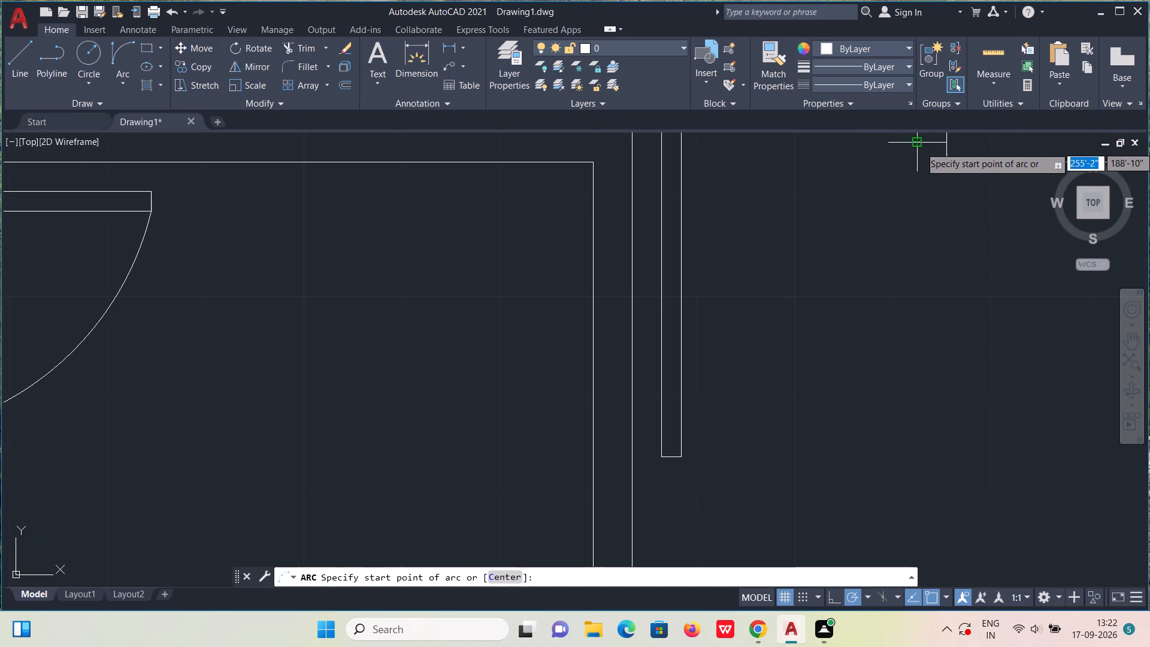
{"action": "left_click", "coordinate": [919, 143]}
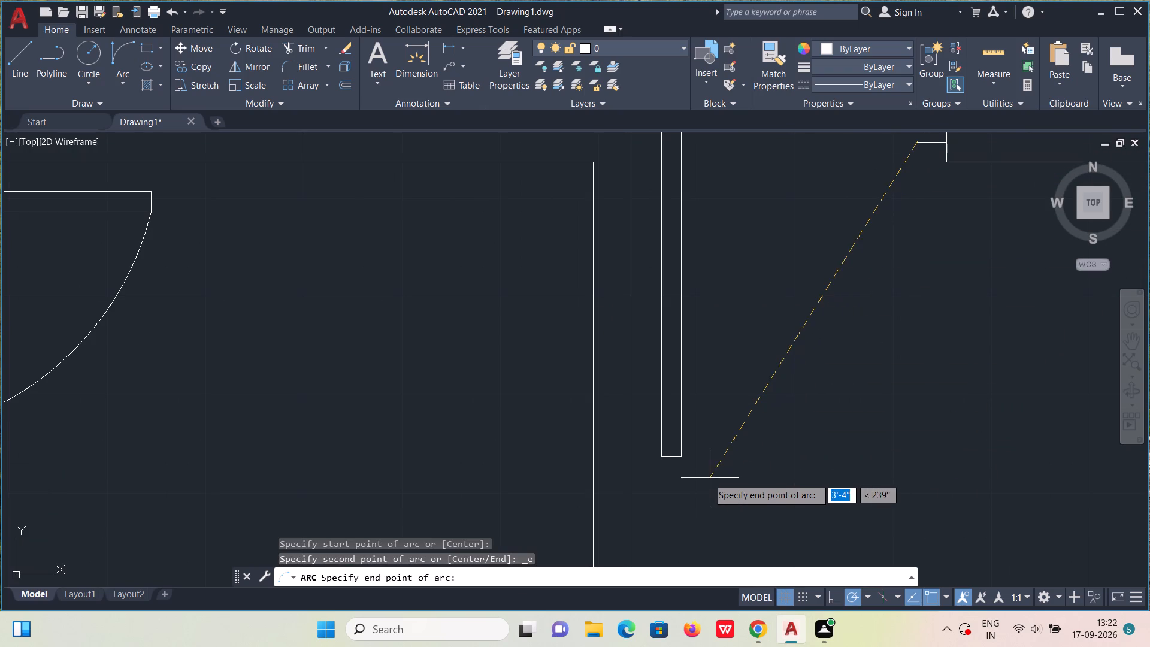
{"action": "left_click", "coordinate": [682, 459]}
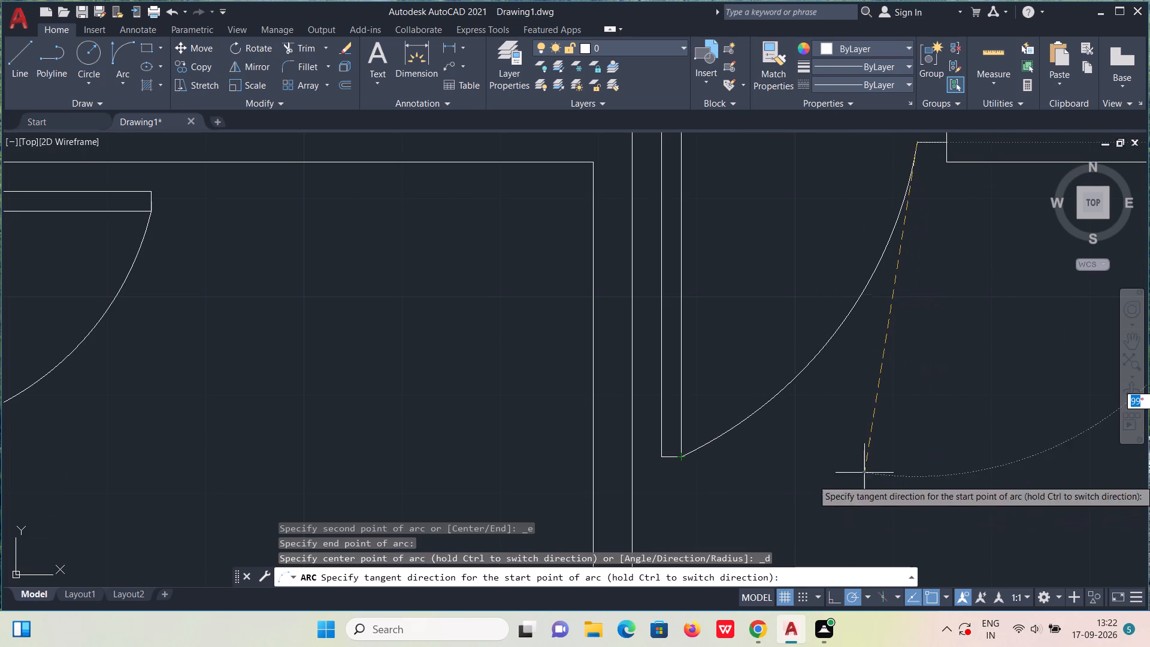
{"action": "left_click", "coordinate": [919, 464]}
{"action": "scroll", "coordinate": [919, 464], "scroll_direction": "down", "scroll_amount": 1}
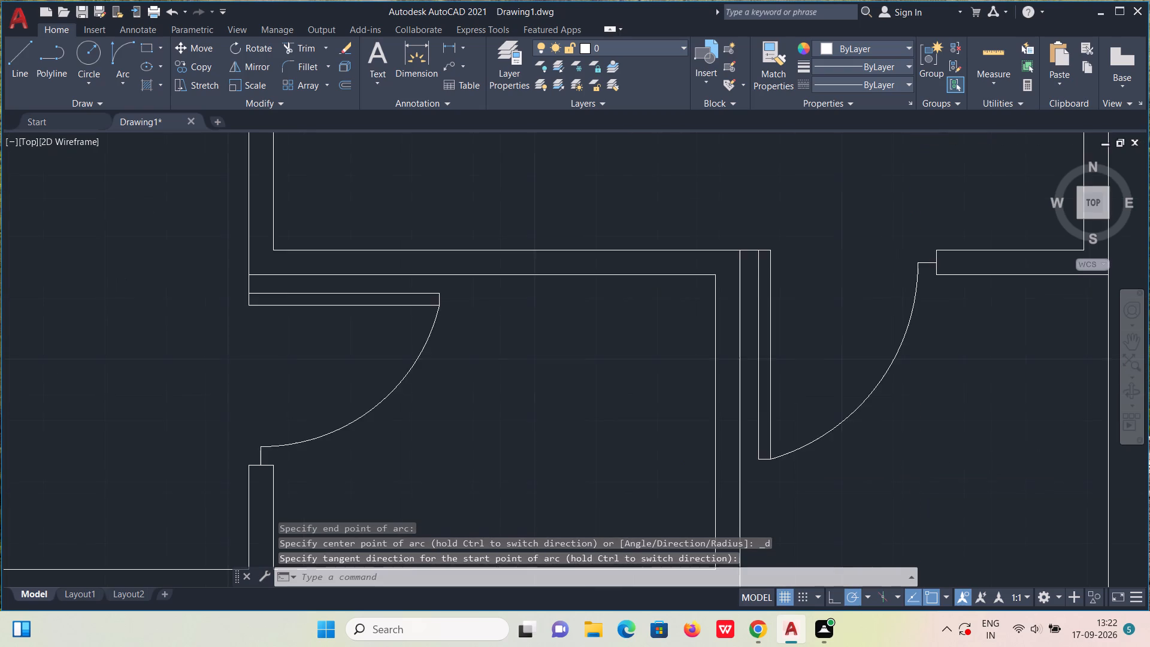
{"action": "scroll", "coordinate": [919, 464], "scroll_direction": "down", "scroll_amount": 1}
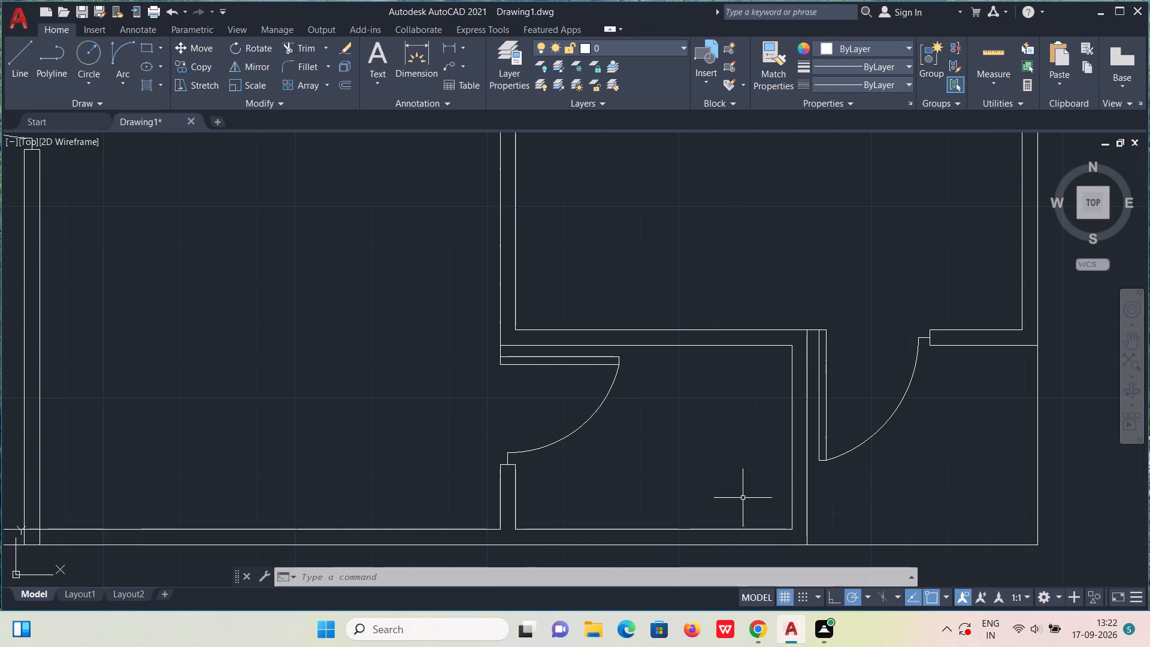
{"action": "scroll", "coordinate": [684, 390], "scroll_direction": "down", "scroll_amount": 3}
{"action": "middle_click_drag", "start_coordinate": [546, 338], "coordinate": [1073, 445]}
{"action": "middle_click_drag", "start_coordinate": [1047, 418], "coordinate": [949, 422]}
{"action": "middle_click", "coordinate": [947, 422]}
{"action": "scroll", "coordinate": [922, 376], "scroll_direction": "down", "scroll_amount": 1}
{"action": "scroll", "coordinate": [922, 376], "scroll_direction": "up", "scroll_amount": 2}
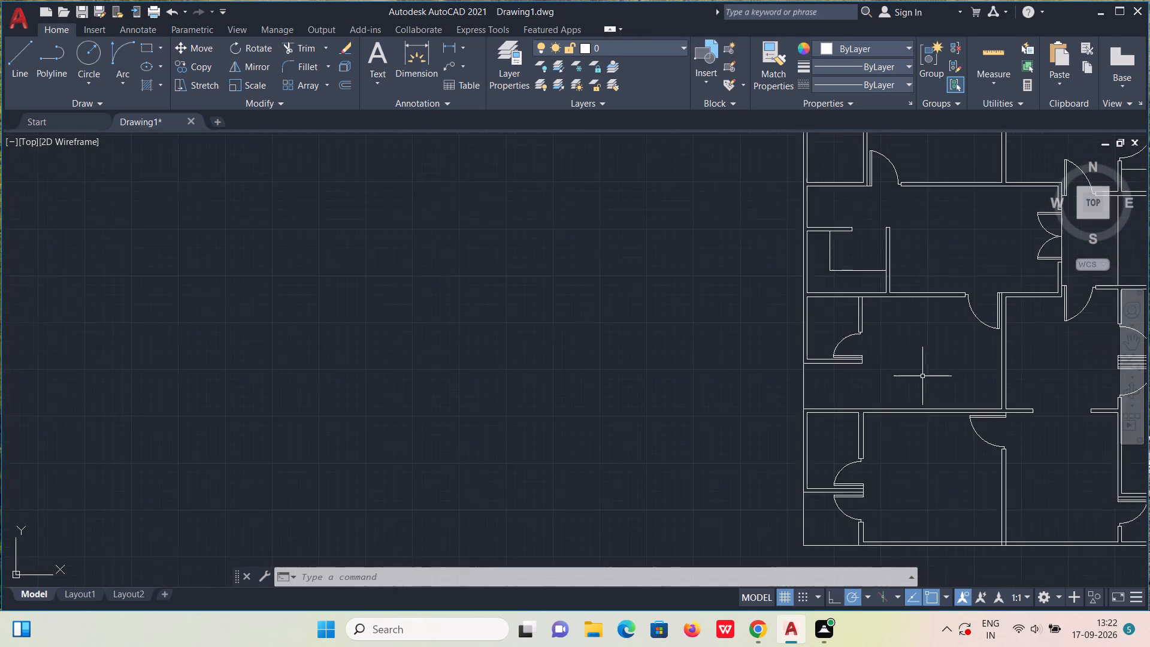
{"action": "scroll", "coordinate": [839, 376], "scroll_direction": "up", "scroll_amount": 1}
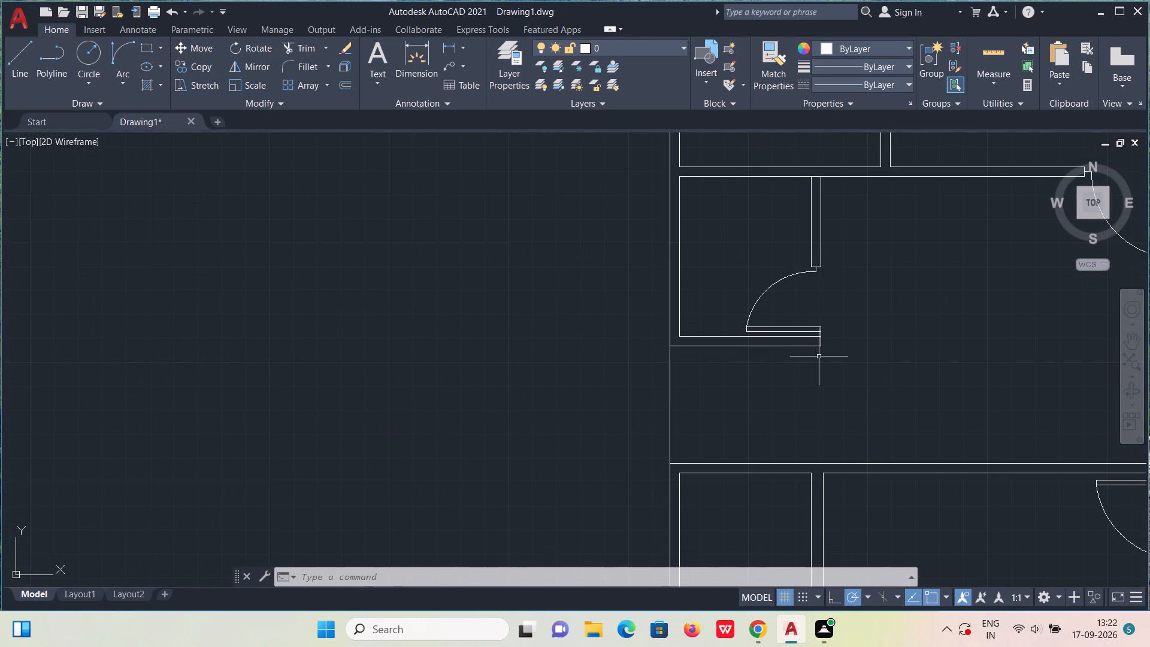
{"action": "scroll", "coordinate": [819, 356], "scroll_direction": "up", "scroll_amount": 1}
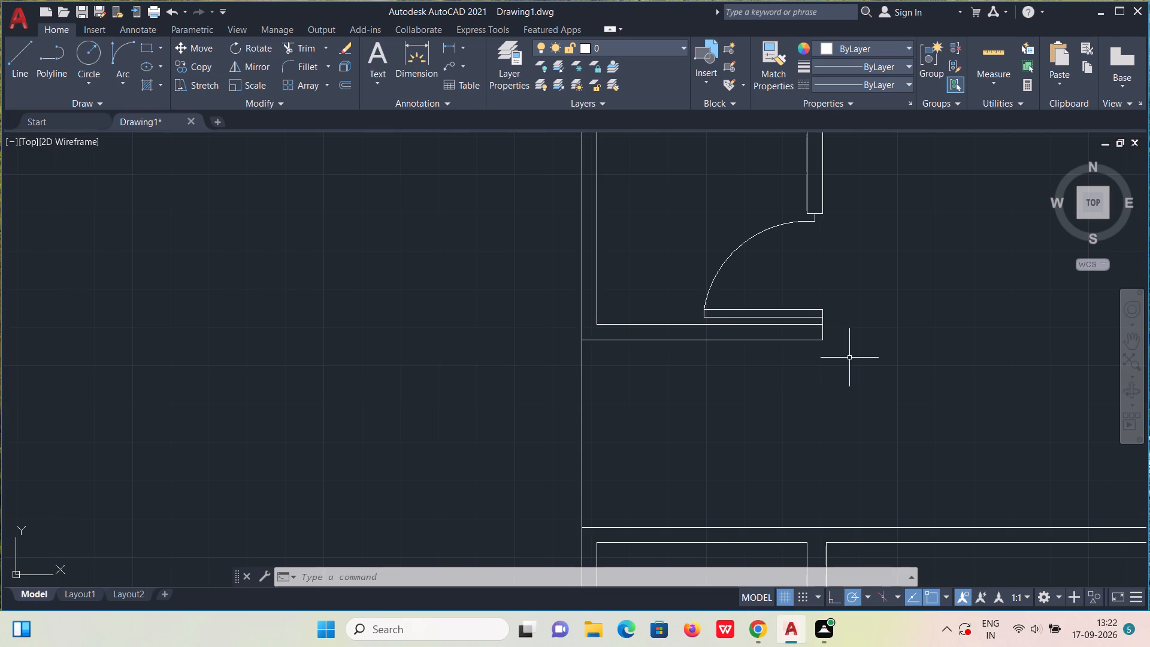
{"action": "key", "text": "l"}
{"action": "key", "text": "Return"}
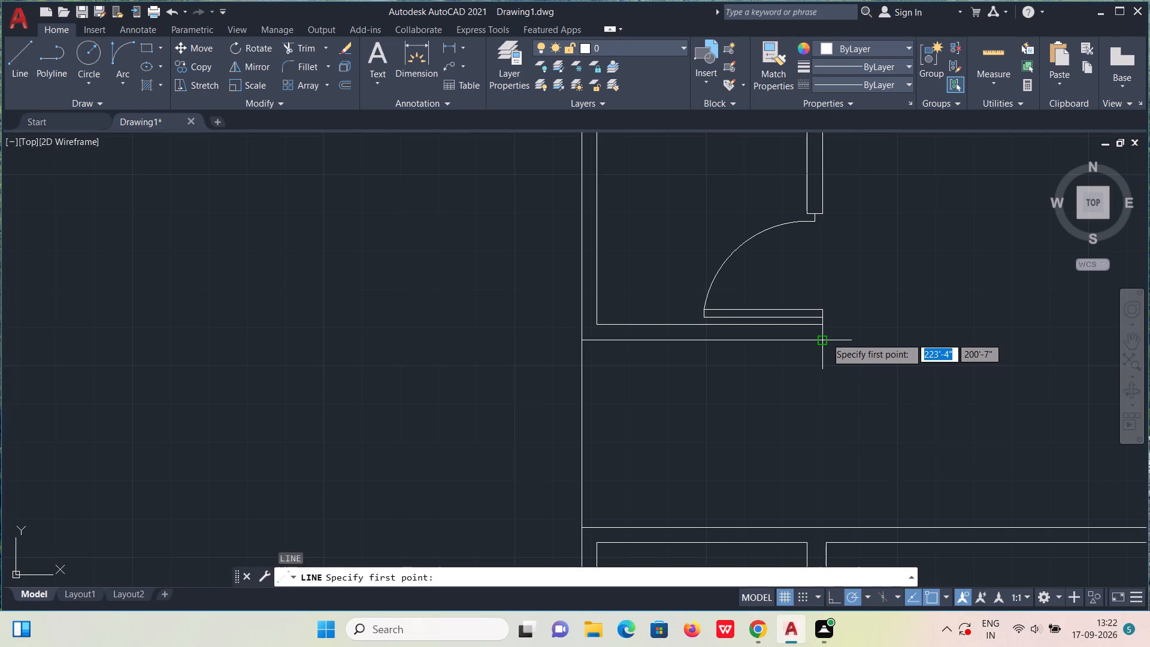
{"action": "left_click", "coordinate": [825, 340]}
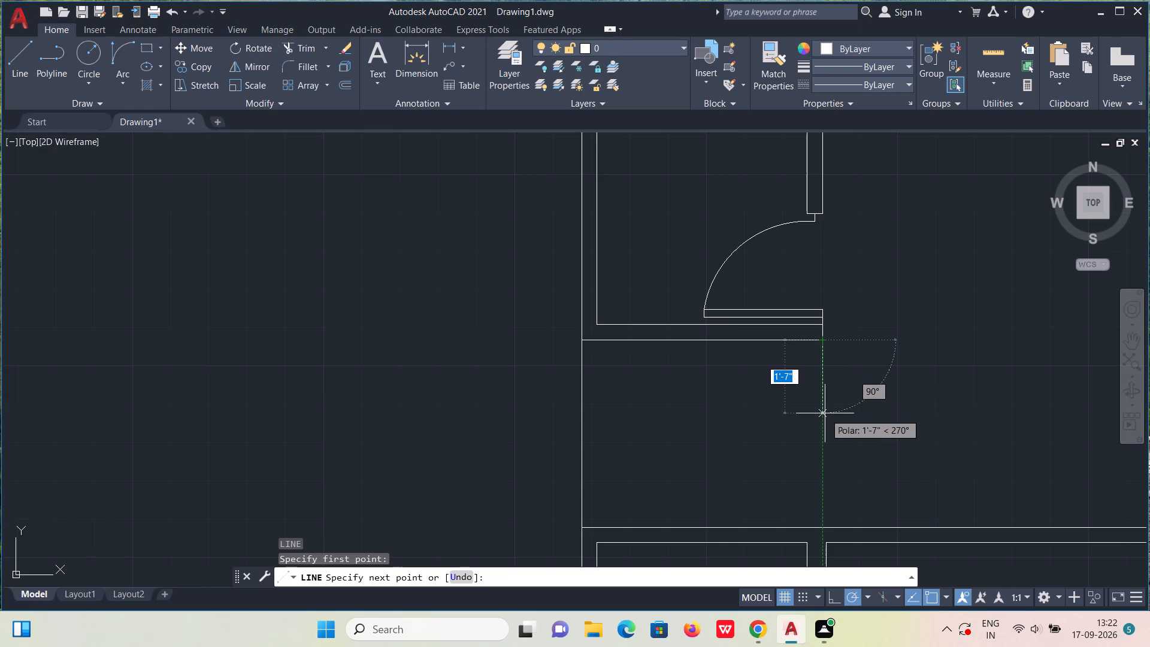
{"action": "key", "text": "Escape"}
Measure the recess opening on the west side, between the small west room's south wall and the next wall south.
{"action": "left_click", "coordinate": [992, 62]}
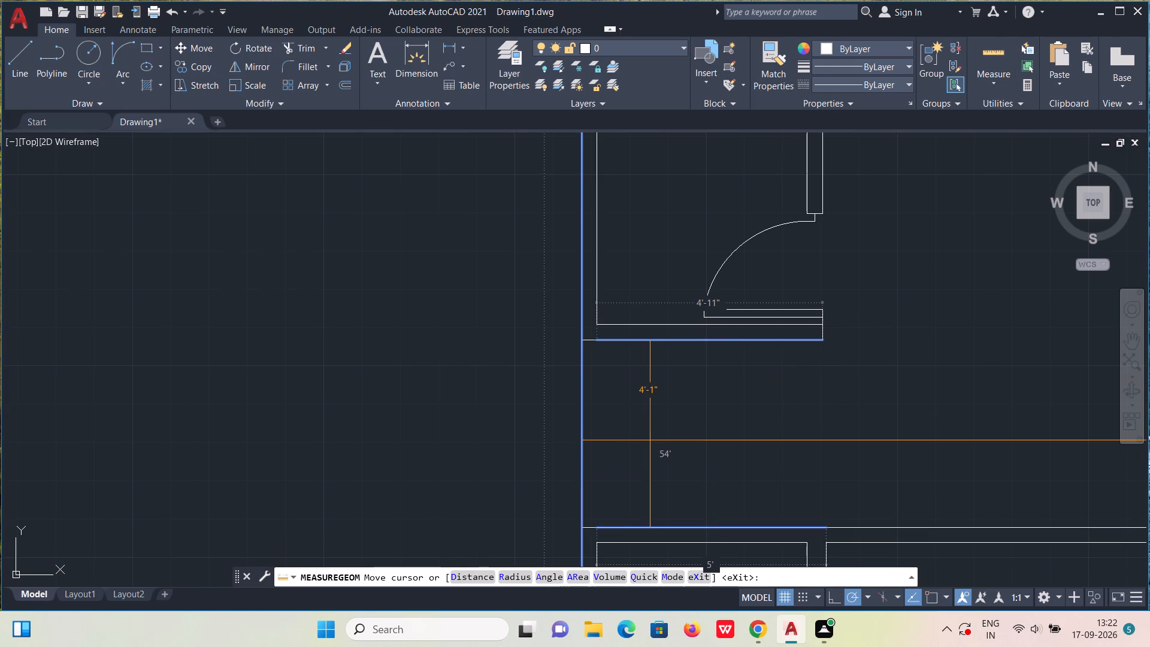
{"action": "key", "text": "Escape"}
Draw the first sliding panel of the west recess from the wall end's corner 2' south, 2" west and back north to the wall face.
{"action": "key", "text": "l"}
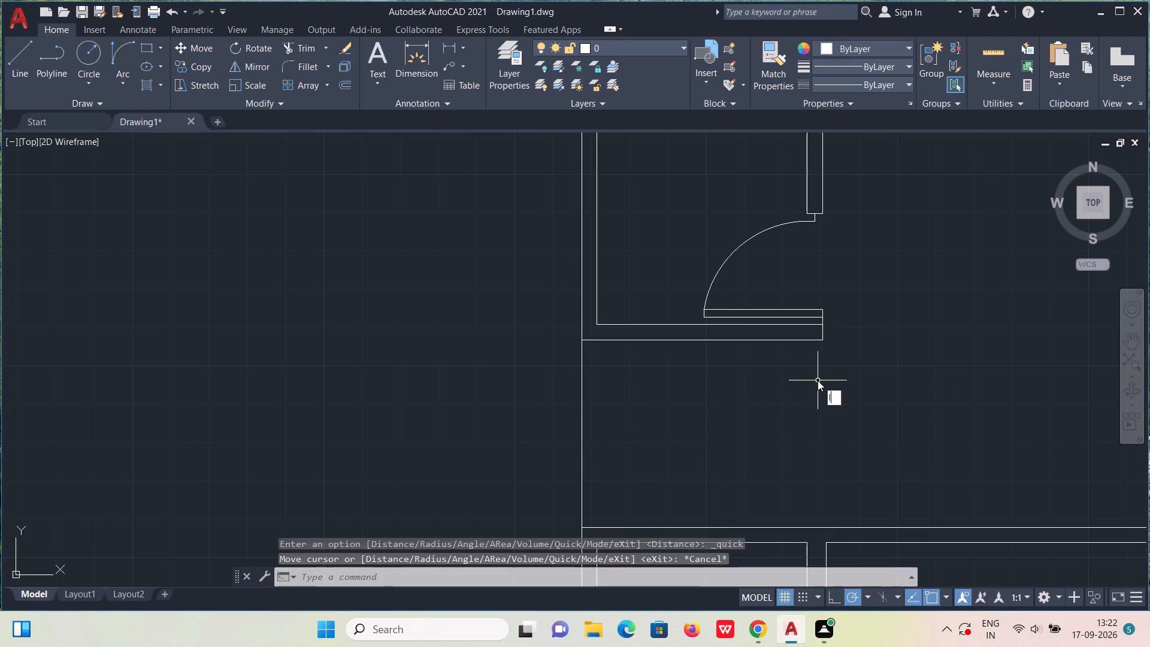
{"action": "key", "text": "Return"}
{"action": "left_click", "coordinate": [822, 343]}
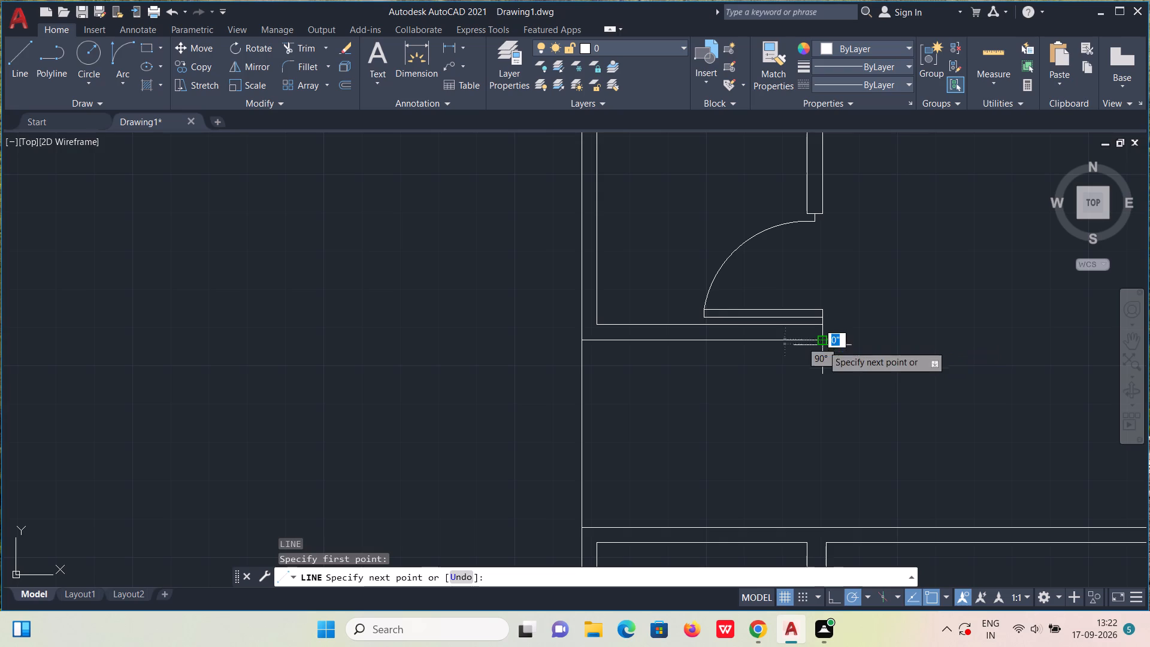
{"action": "type", "text": "2'"}
{"action": "key", "text": "Return"}
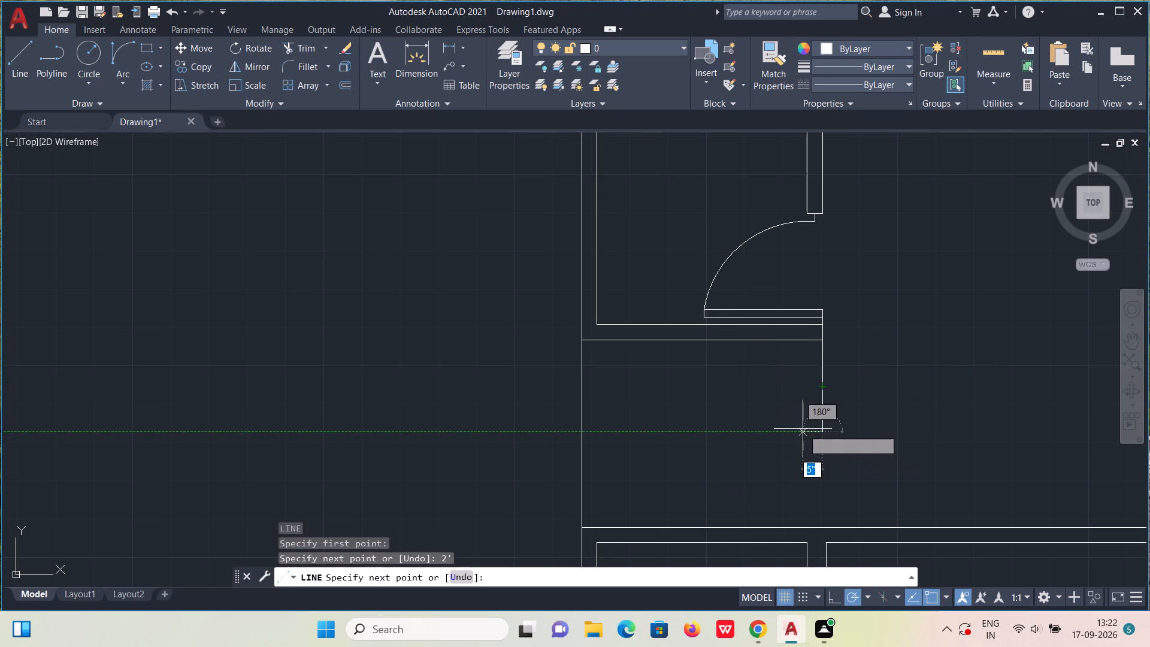
{"action": "type", "text": "2\""}
{"action": "key", "text": "Return"}
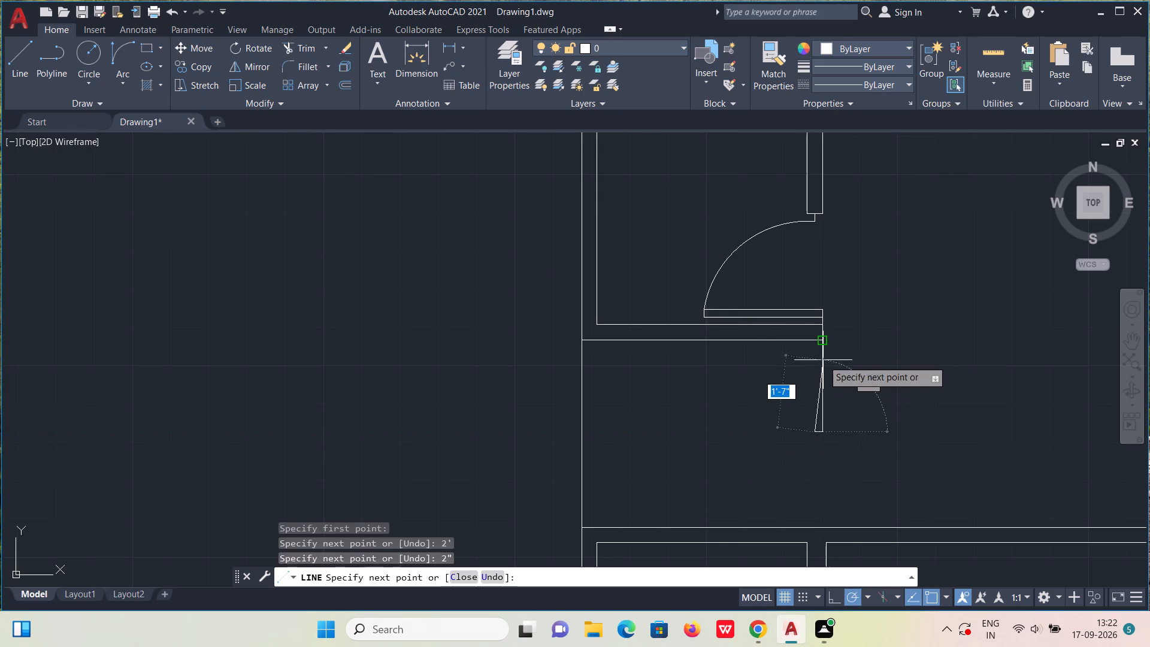
{"action": "left_click", "coordinate": [812, 342]}
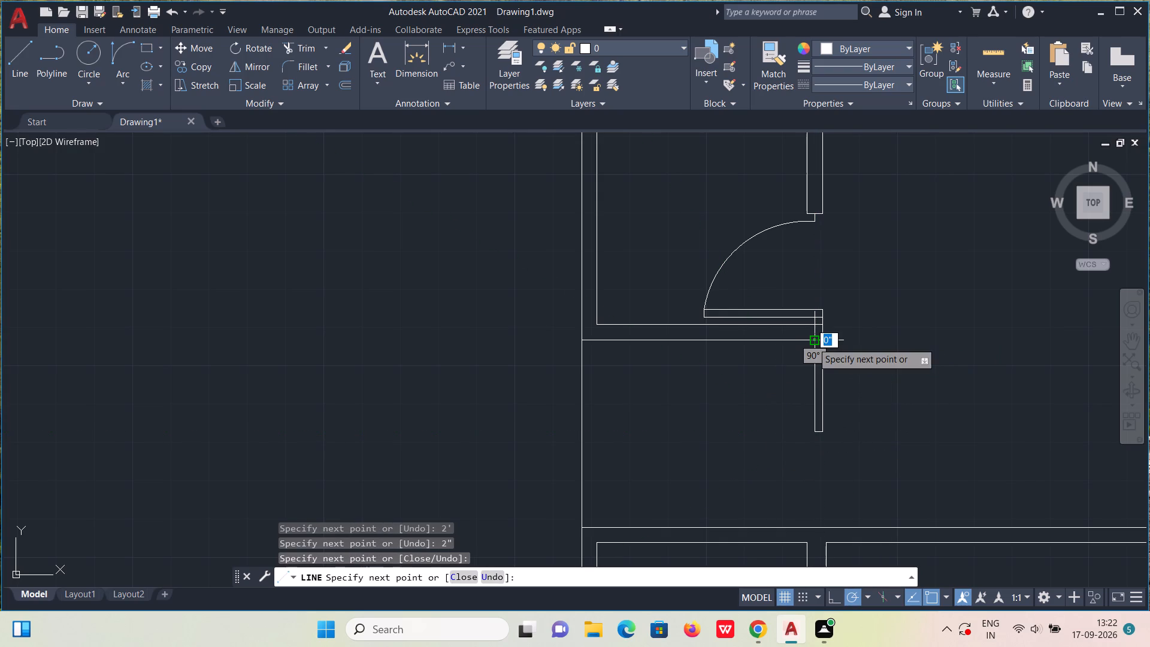
{"action": "key", "text": "Escape"}
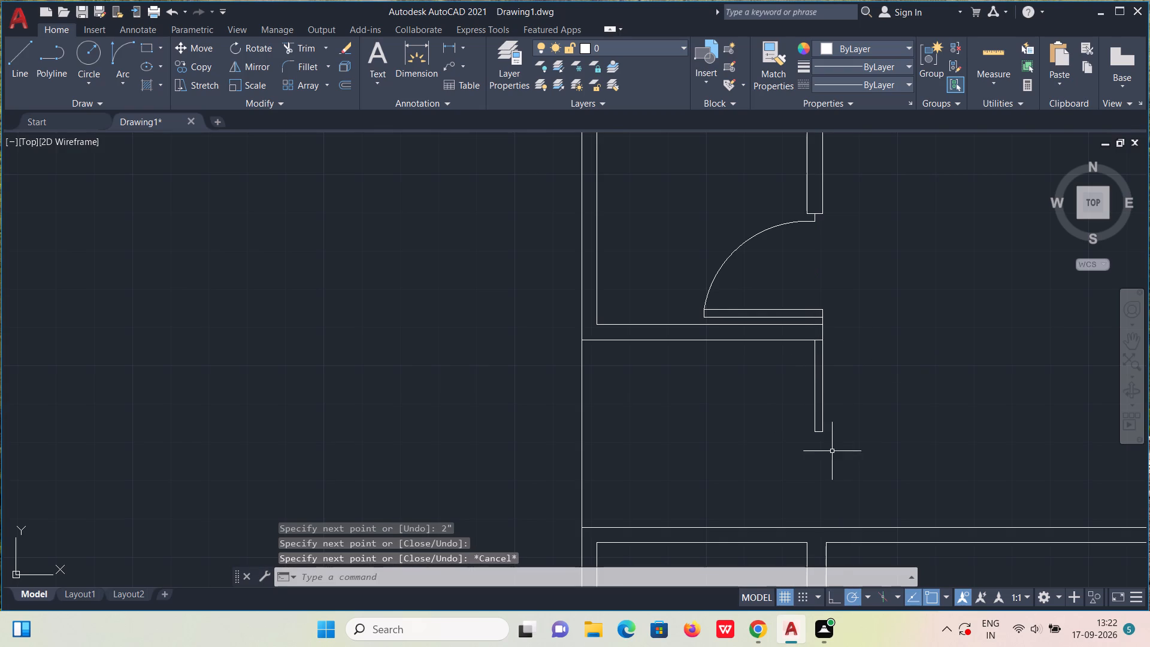
Draw the second sliding panel from the first's southwest corner south to the wall face, 2" west, back north and closed at the start.
{"action": "middle_click_drag", "start_coordinate": [833, 450], "coordinate": [858, 319]}
{"action": "key", "text": "l"}
{"action": "key", "text": "Return"}
{"action": "scroll", "coordinate": [853, 304], "scroll_direction": "up", "scroll_amount": 1}
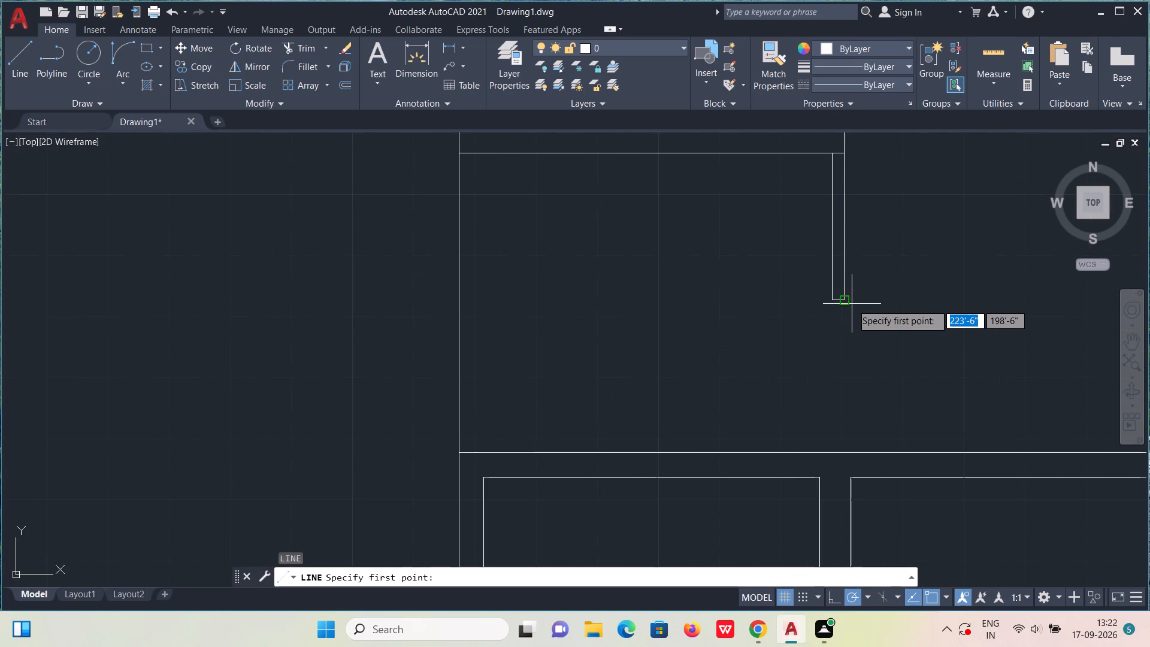
{"action": "left_click", "coordinate": [830, 298]}
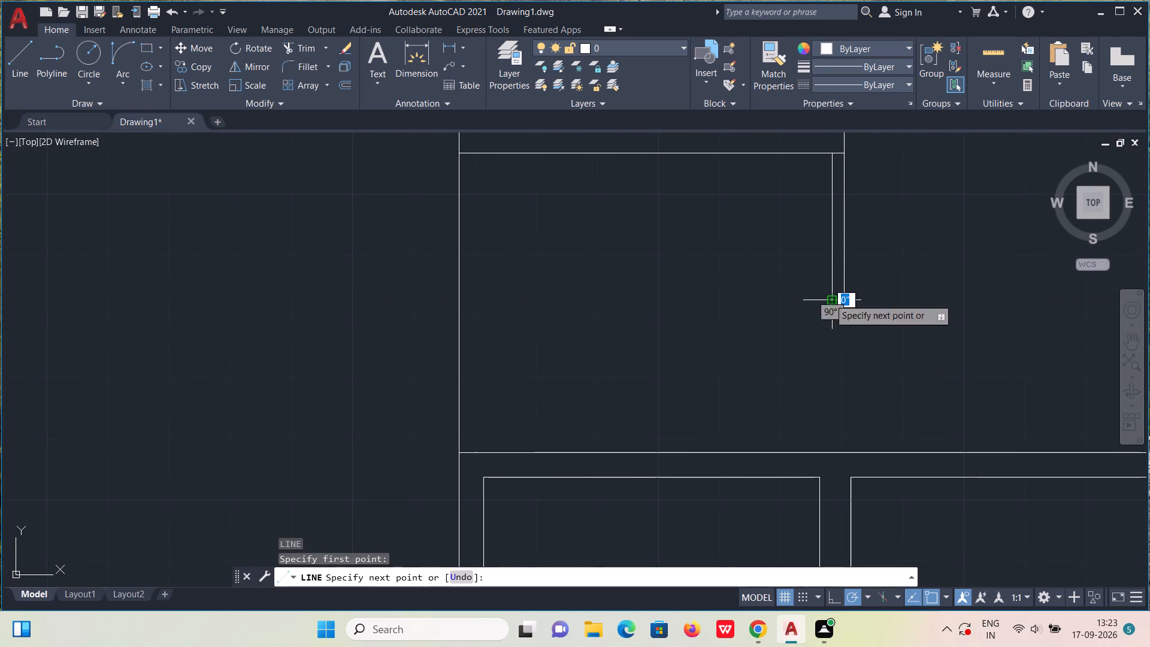
{"action": "left_click", "coordinate": [835, 456]}
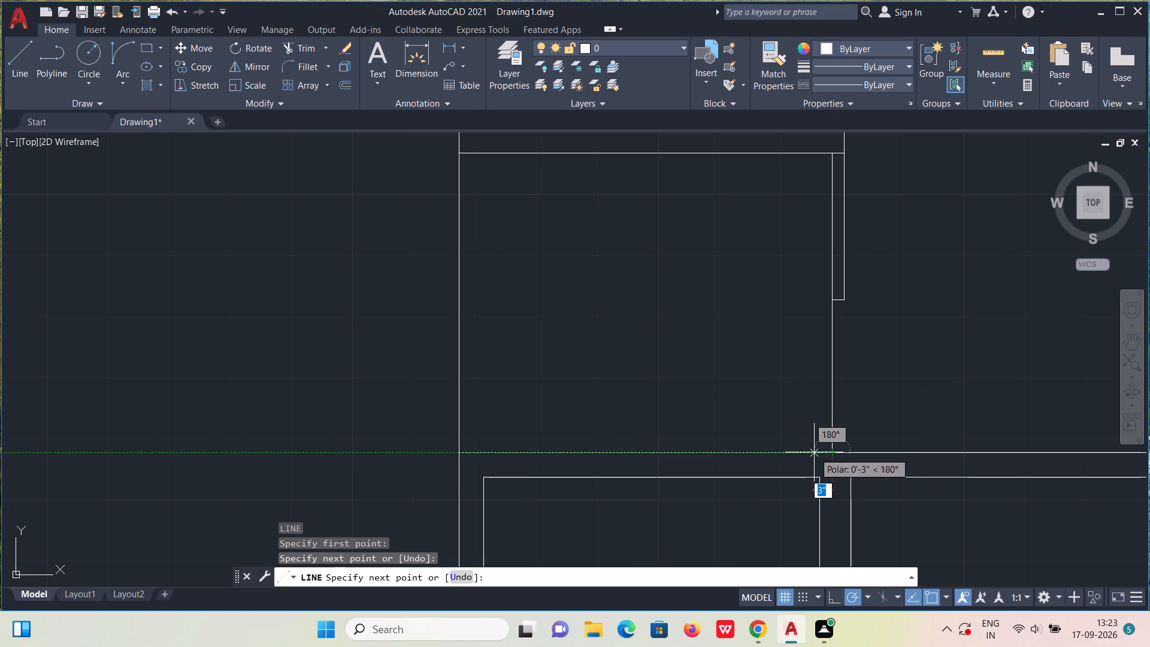
{"action": "type", "text": "2\""}
{"action": "key", "text": "Return"}
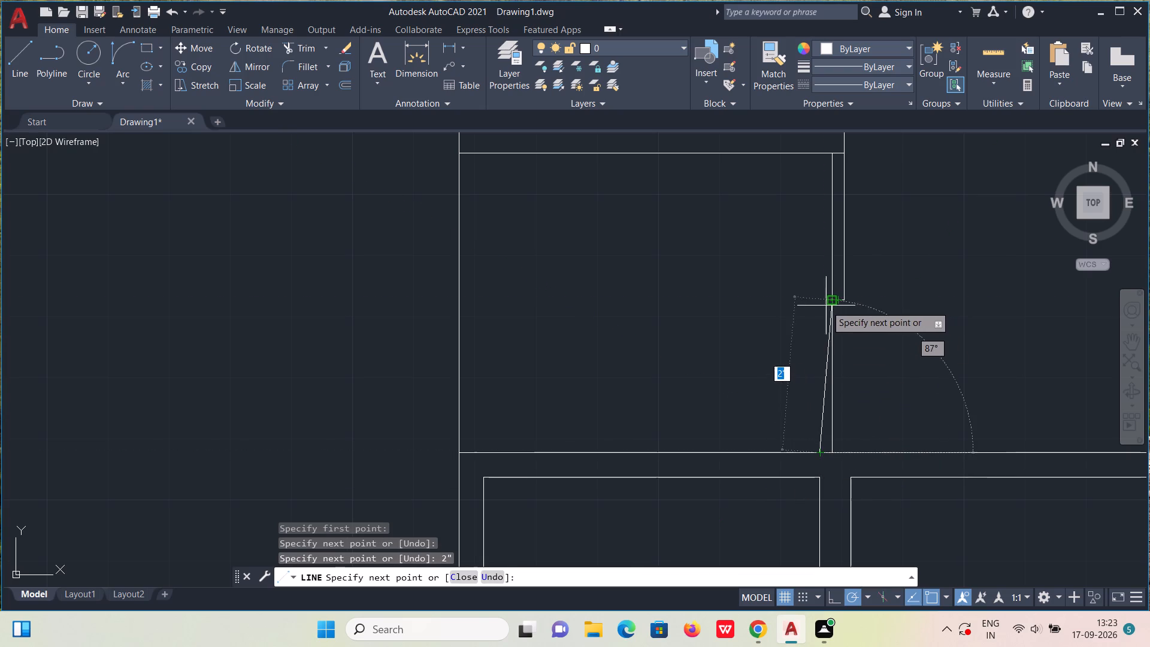
{"action": "left_click", "coordinate": [821, 305]}
{"action": "left_click", "coordinate": [834, 298]}
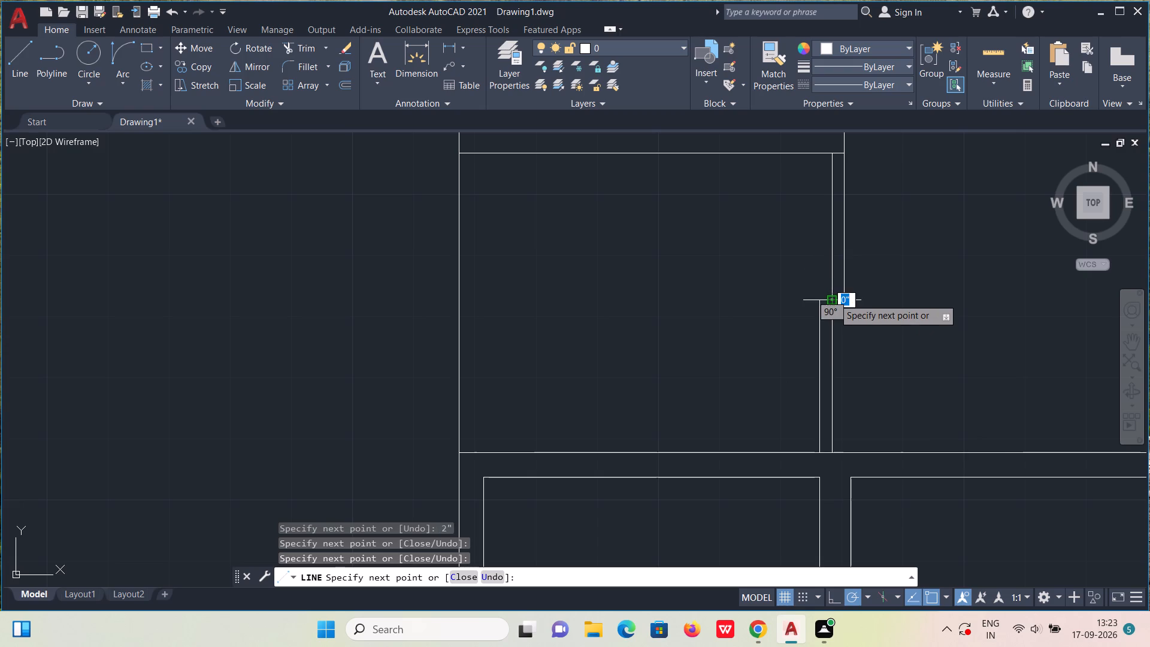
{"action": "key", "text": "Escape"}
Measure the width and depth of the middle east room, between the two walls opposite the double door.
{"action": "scroll", "coordinate": [841, 315], "scroll_direction": "down", "scroll_amount": 2}
{"action": "middle_click_drag", "start_coordinate": [961, 264], "coordinate": [652, 330]}
{"action": "scroll", "coordinate": [658, 329], "scroll_direction": "down", "scroll_amount": 4}
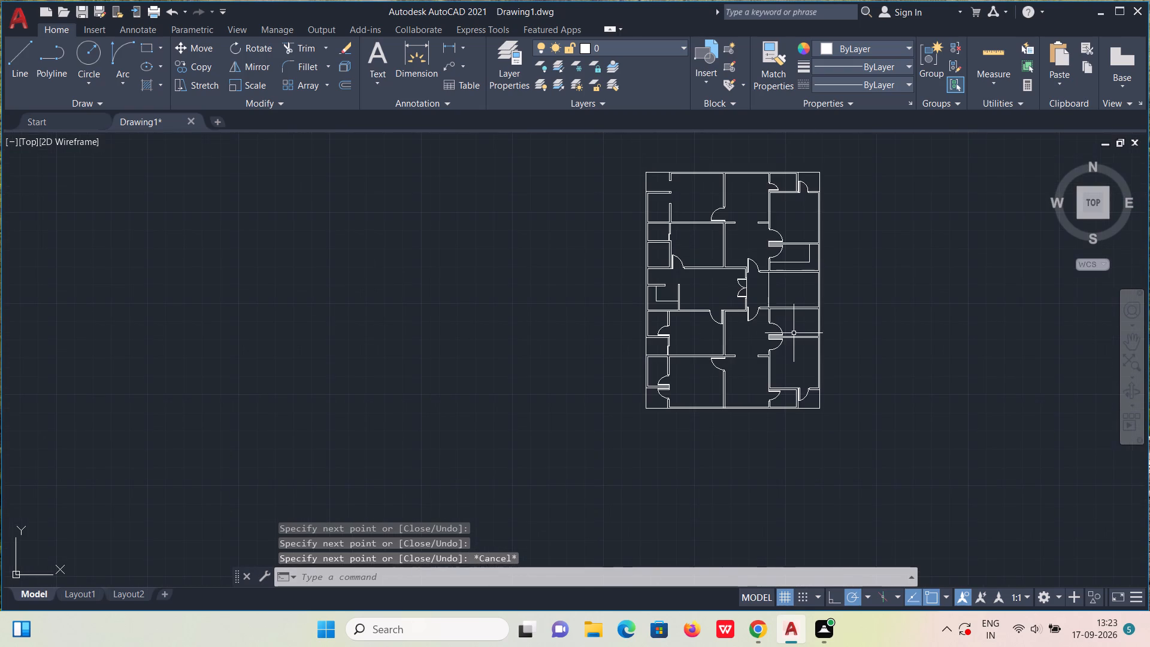
{"action": "scroll", "coordinate": [818, 298], "scroll_direction": "up", "scroll_amount": 3}
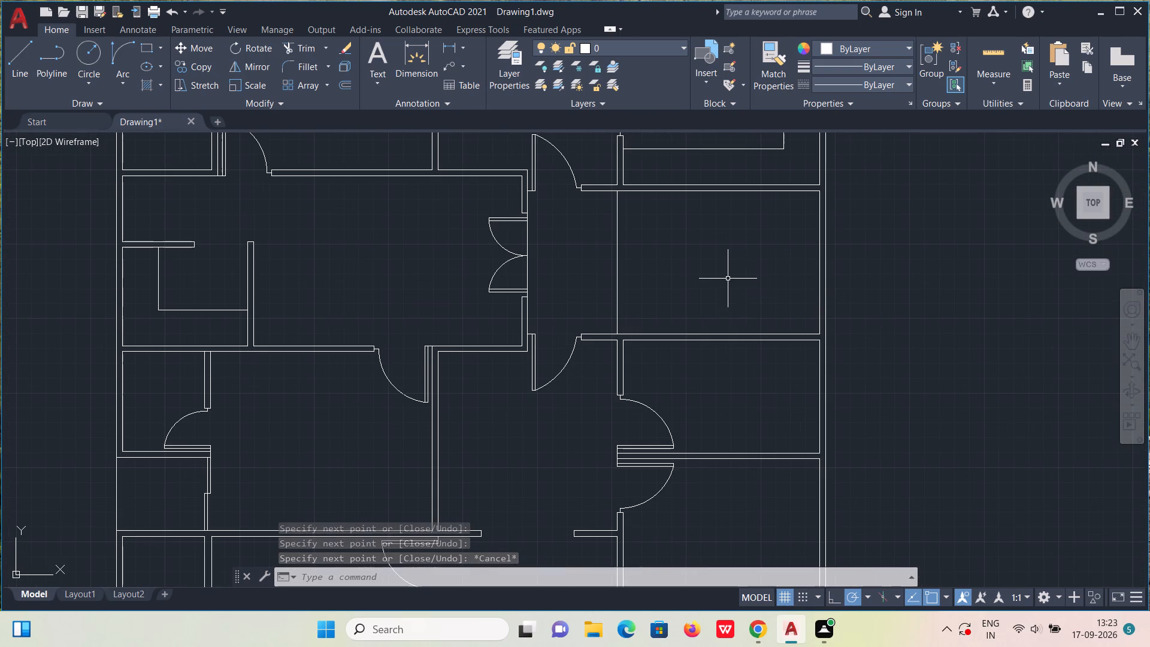
{"action": "left_click", "coordinate": [1001, 55]}
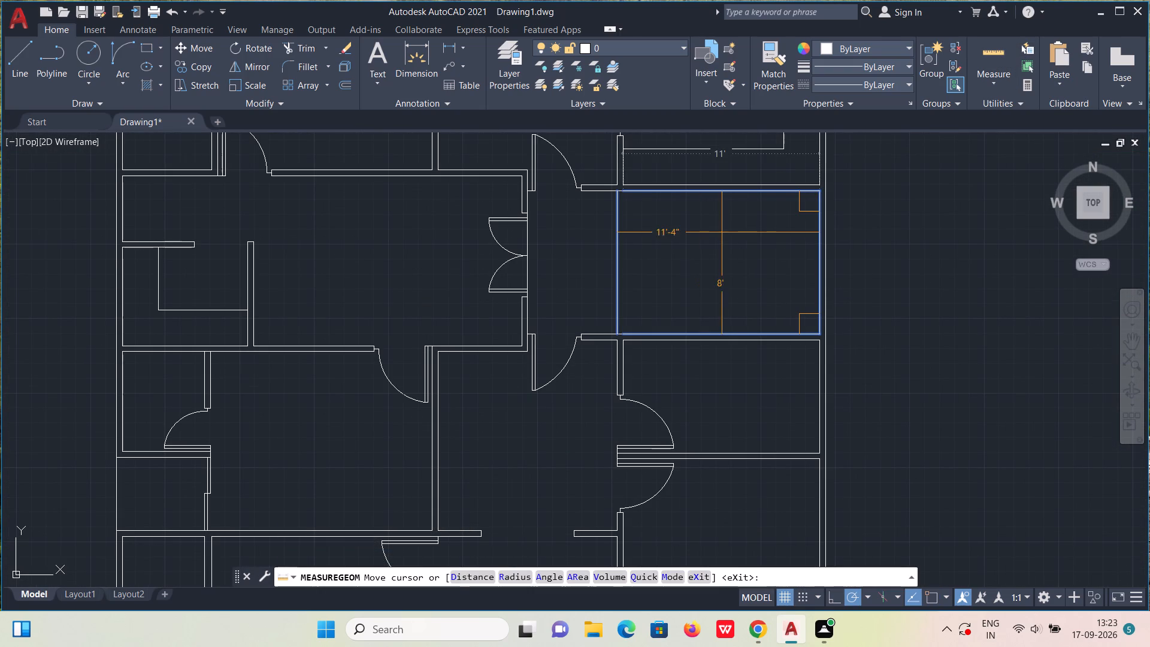
{"action": "key", "text": "Escape"}
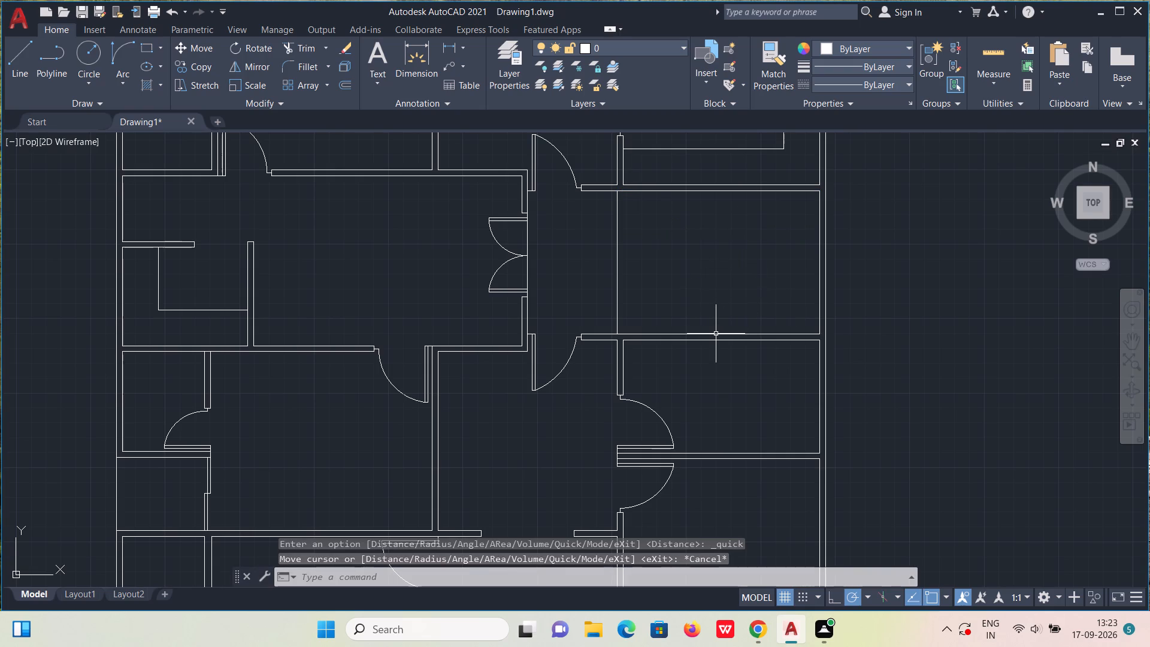
Offset the north face line of the middle east room's south wall northward into the room, using the Through option.
{"action": "left_click", "coordinate": [343, 84]}
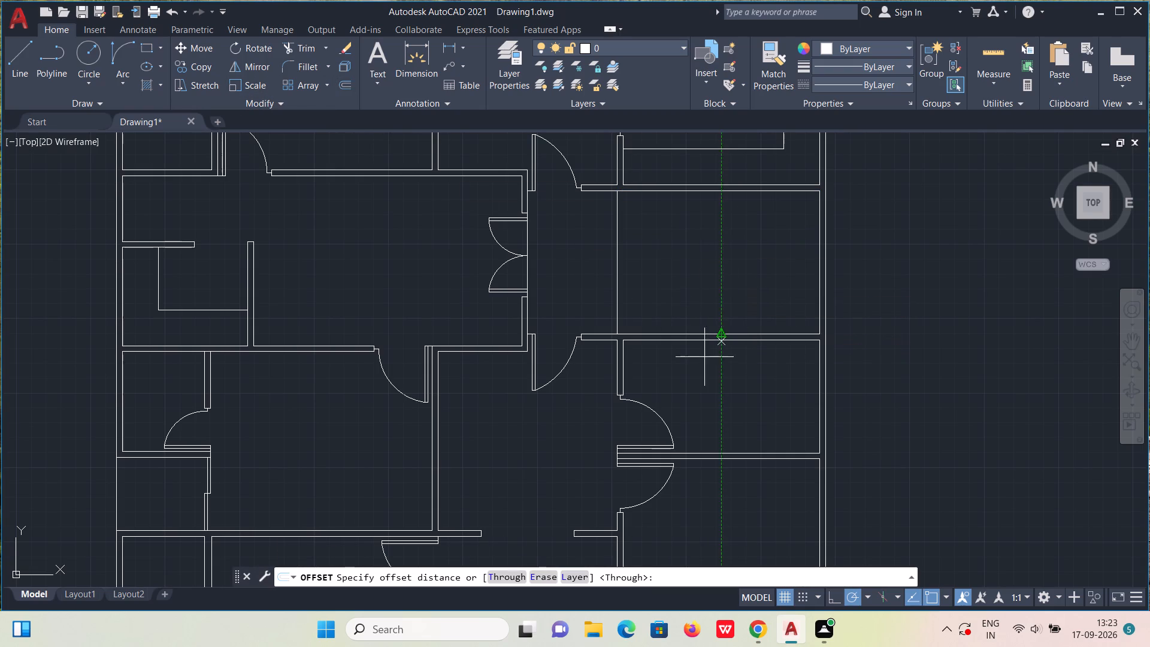
{"action": "left_click", "coordinate": [501, 573]}
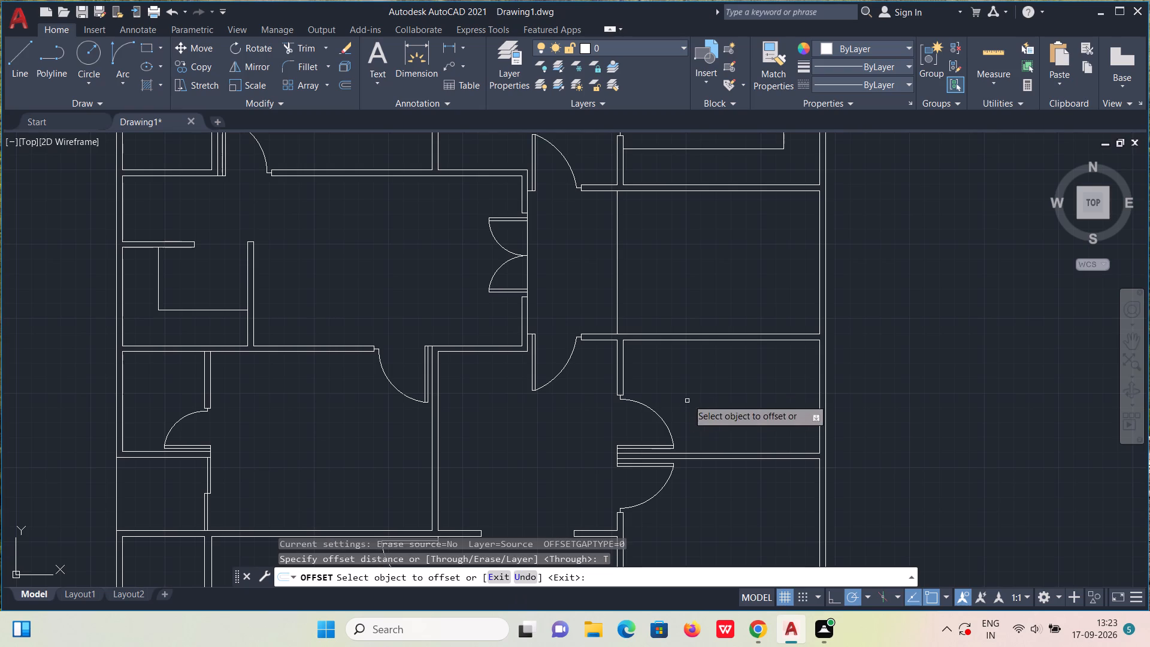
{"action": "left_click", "coordinate": [706, 333]}
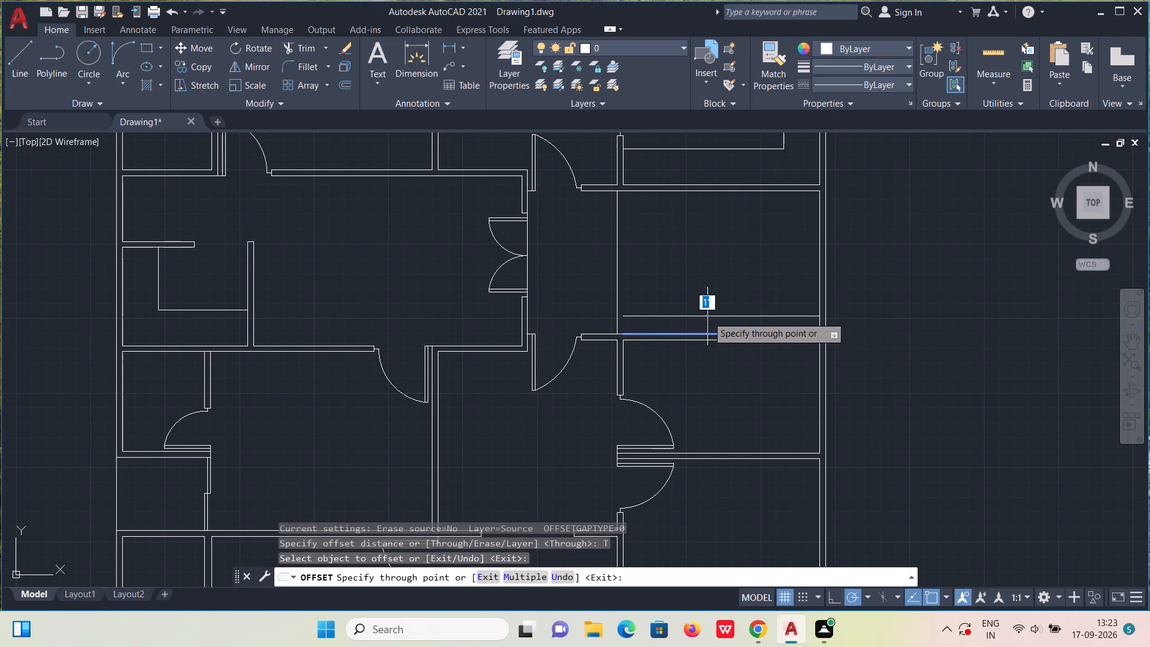
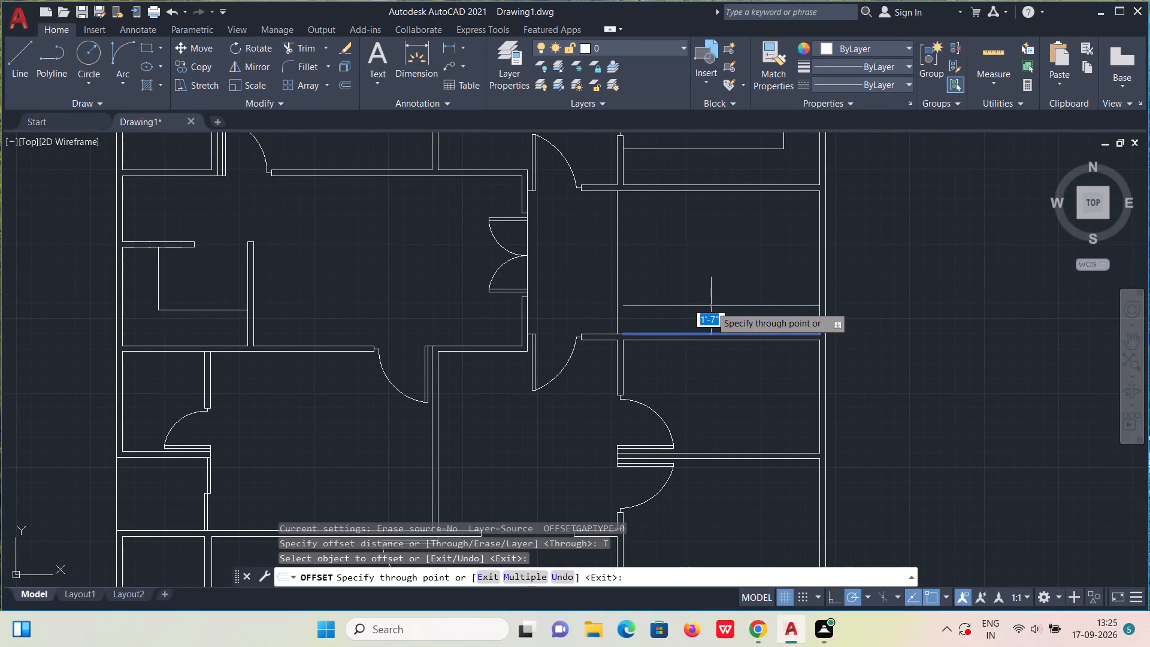
Offset the lower wall line of the east room opposite the double door 3'7" upward, and offset that copy 8" further upward.
{"action": "key", "text": "3"}
{"action": "type", "text": "'7\""}
{"action": "key", "text": "Return"}
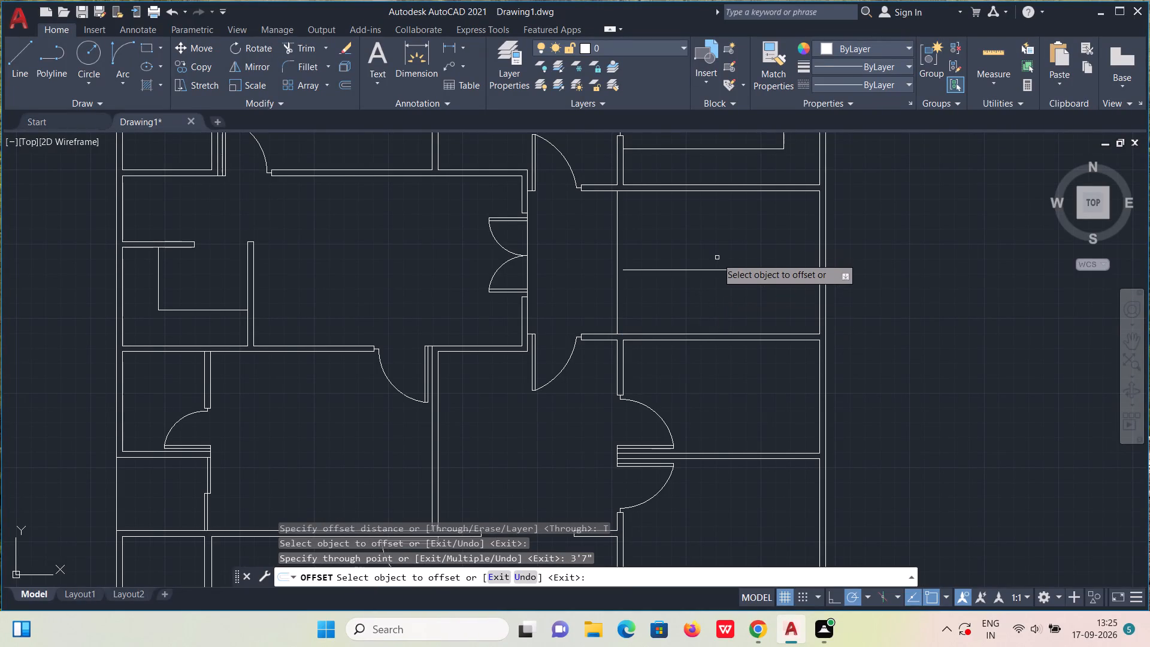
{"action": "left_click", "coordinate": [722, 270]}
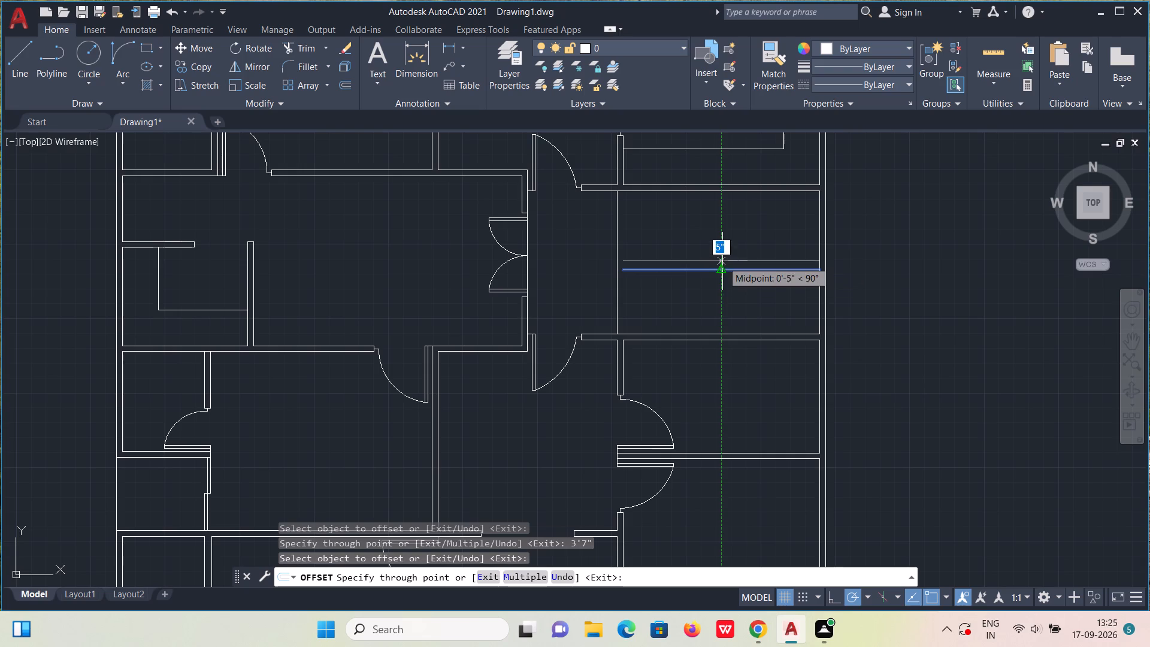
{"action": "type", "text": "8\""}
{"action": "key", "text": "Return"}
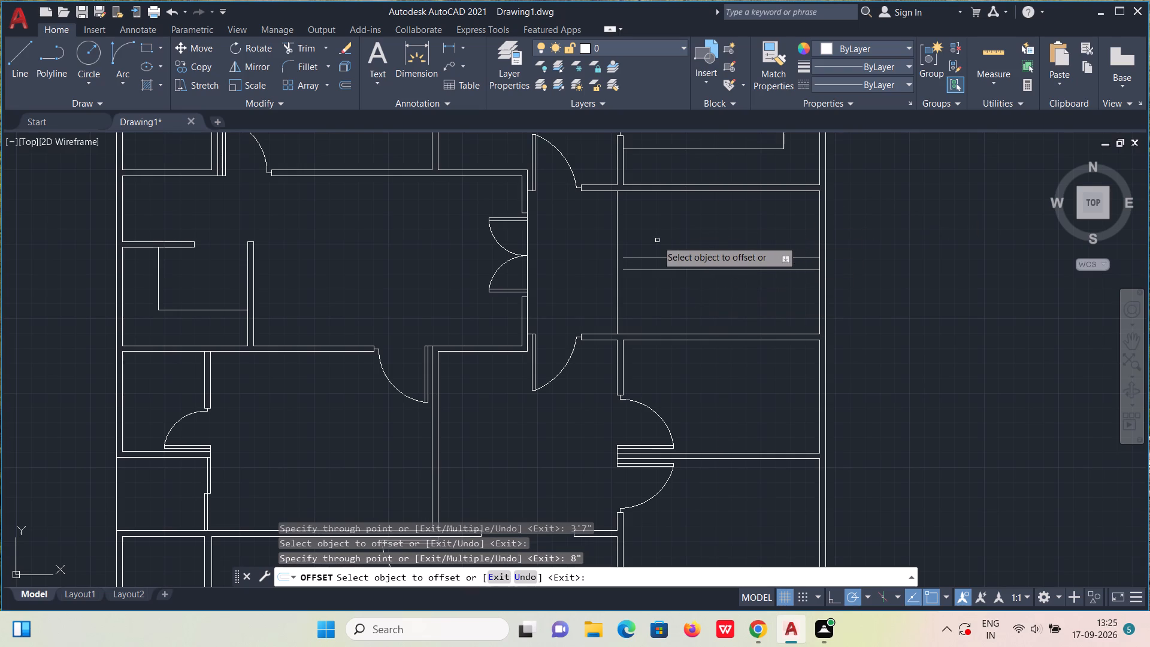
{"action": "key", "text": "Escape"}
Draw connected lines joining the west ends of the two offset lines to the room's vertical west line, with an 8" segment between them.
{"action": "scroll", "coordinate": [656, 241], "scroll_direction": "up", "scroll_amount": 3}
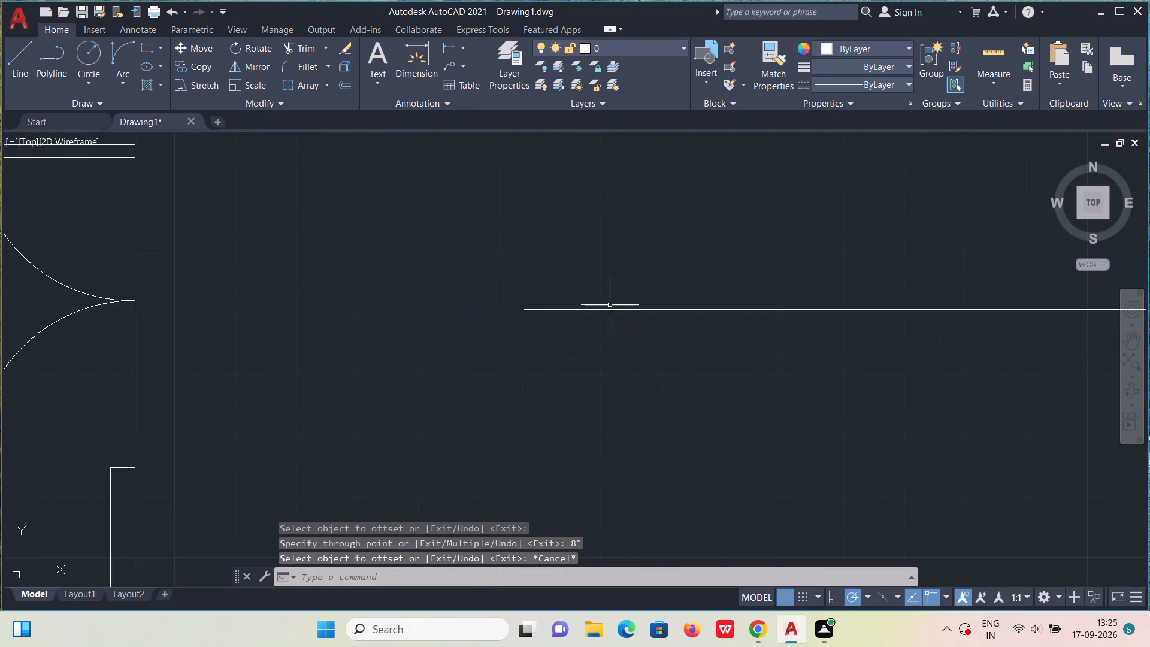
{"action": "key", "text": "l"}
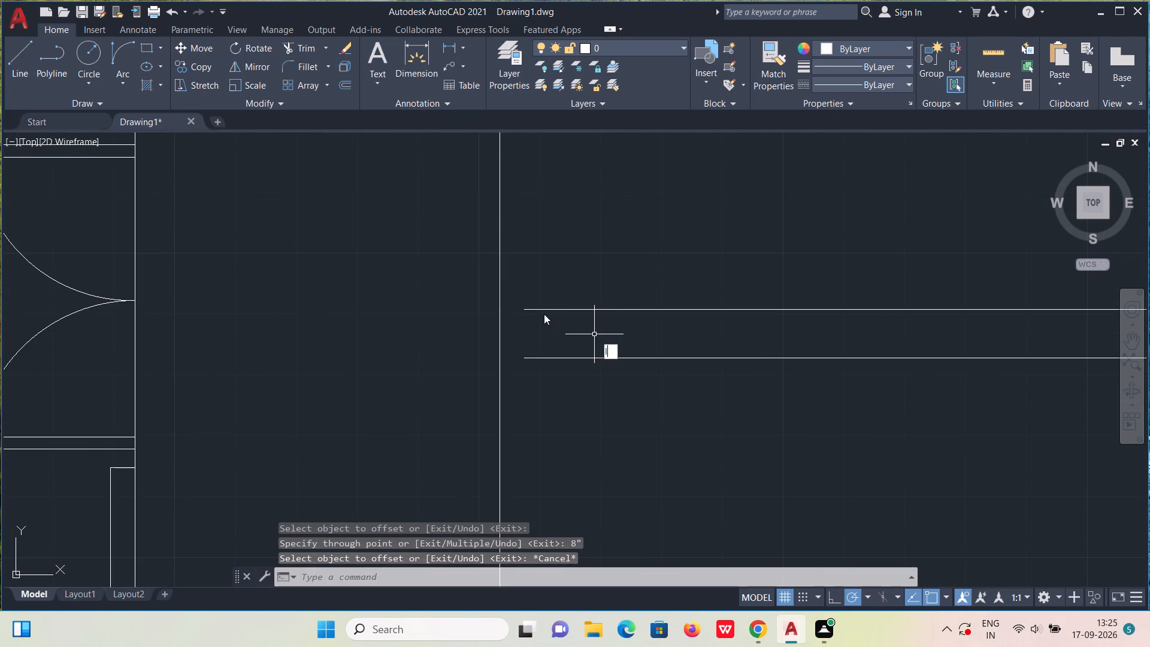
{"action": "key", "text": "Return"}
{"action": "left_click", "coordinate": [521, 312]}
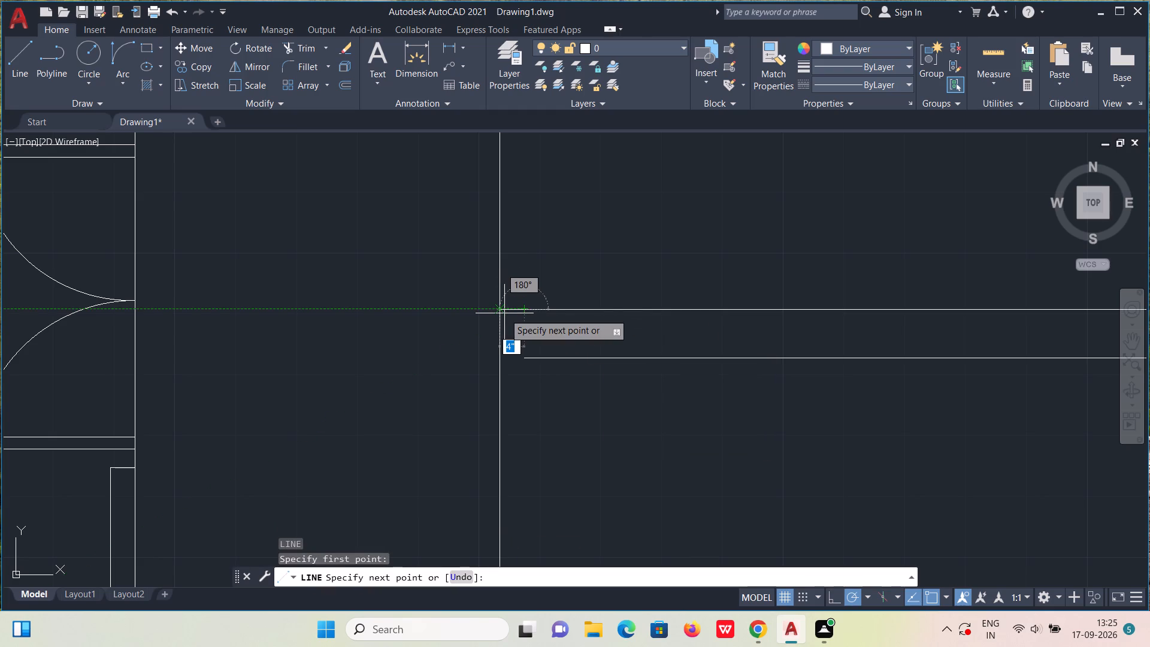
{"action": "left_click", "coordinate": [504, 313]}
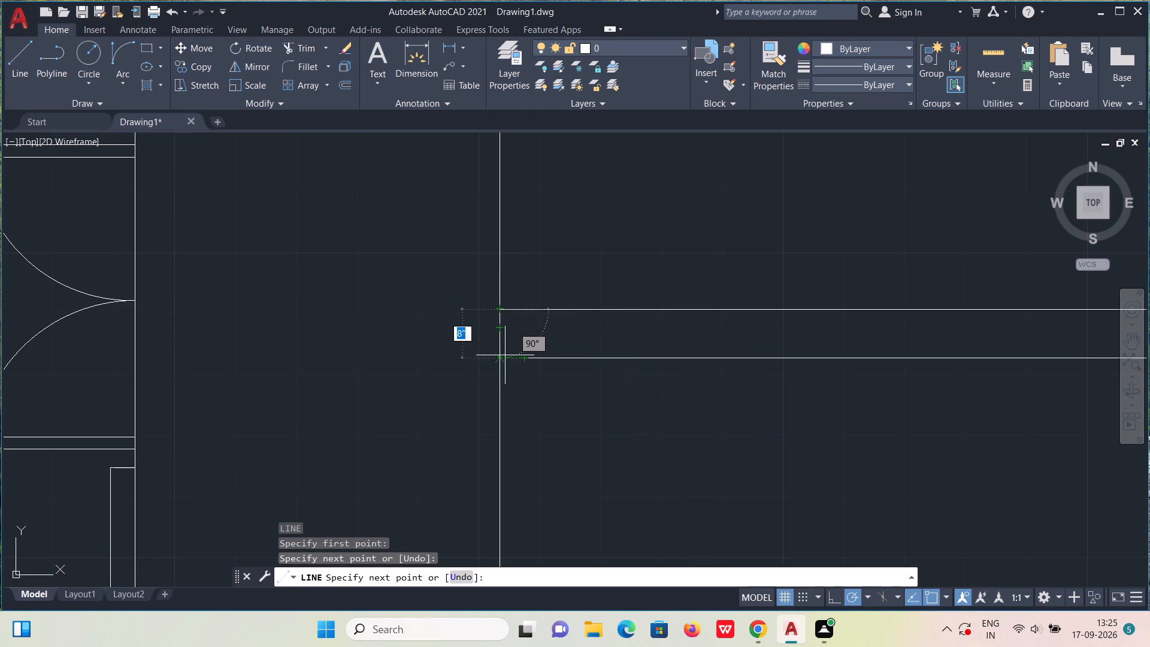
{"action": "left_click", "coordinate": [503, 358]}
{"action": "left_click", "coordinate": [526, 358]}
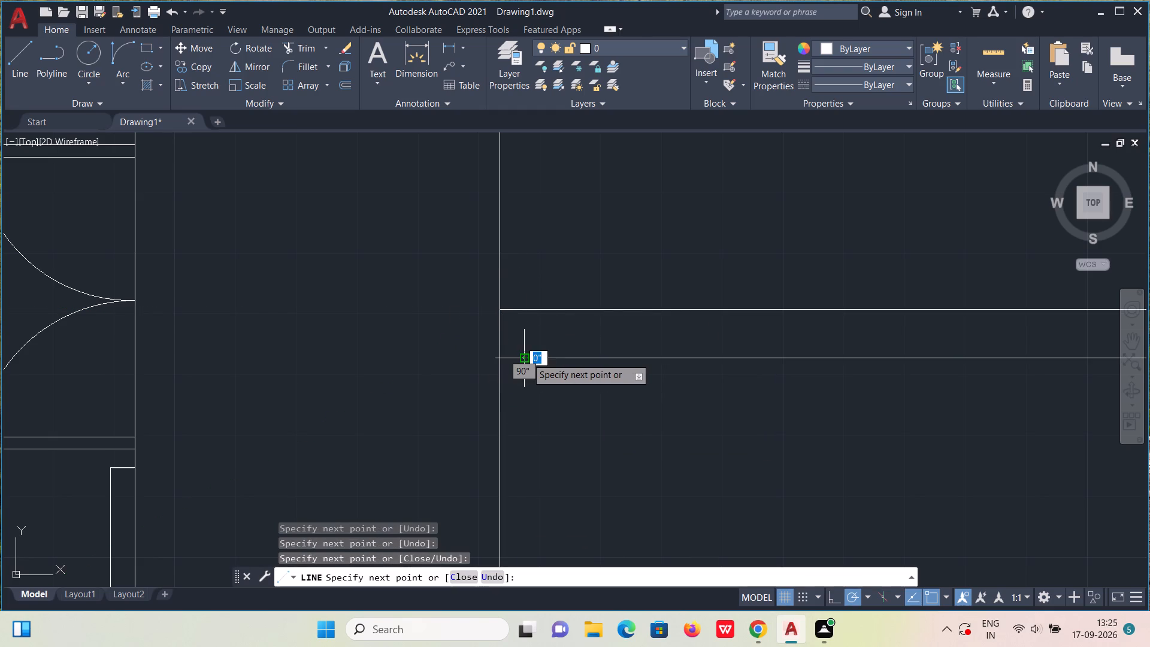
{"action": "key", "text": "Escape"}
Offset the room's inner east wall line 3' into the room using the Through option.
{"action": "scroll", "coordinate": [530, 356], "scroll_direction": "down", "scroll_amount": 3}
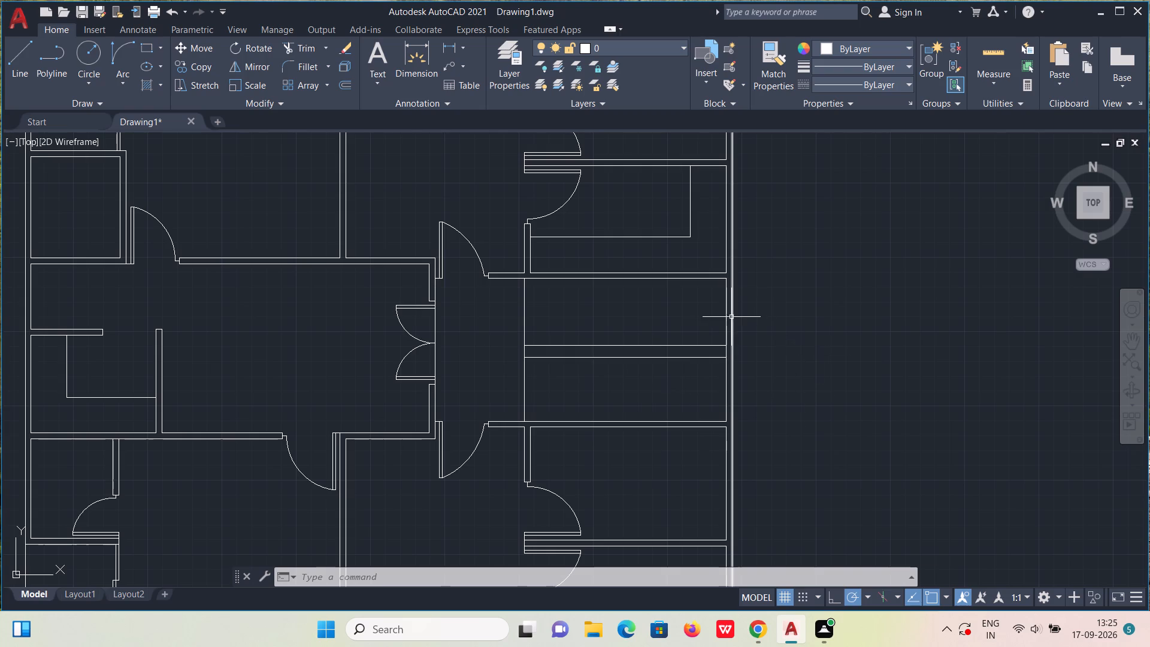
{"action": "left_click", "coordinate": [343, 87]}
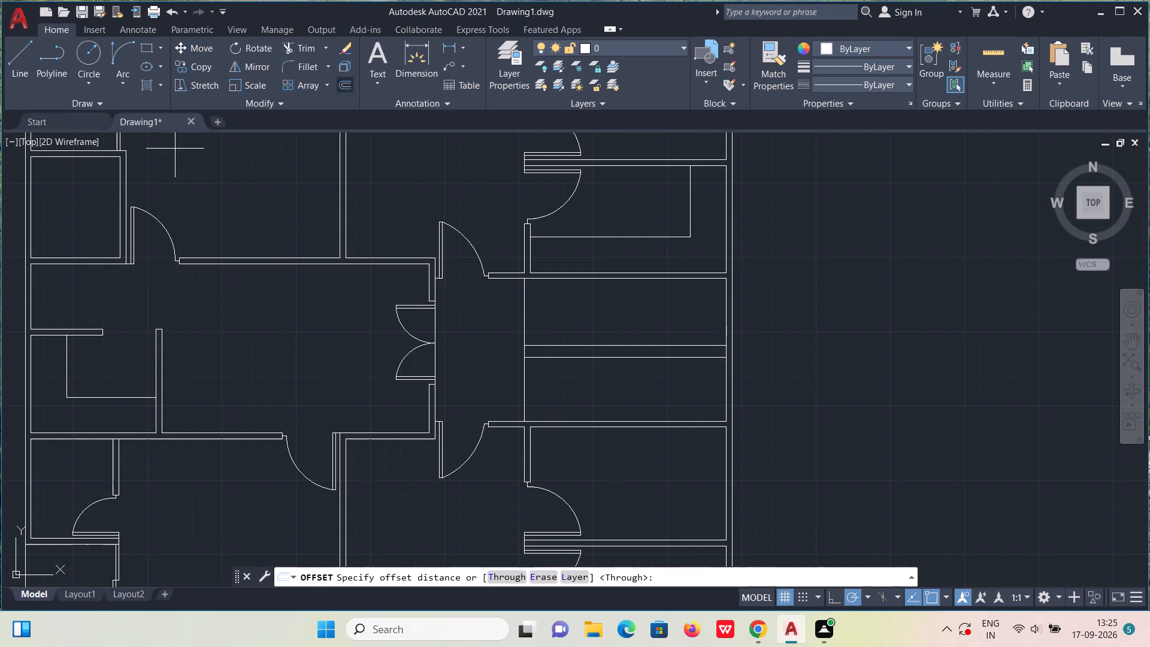
{"action": "left_click", "coordinate": [507, 573]}
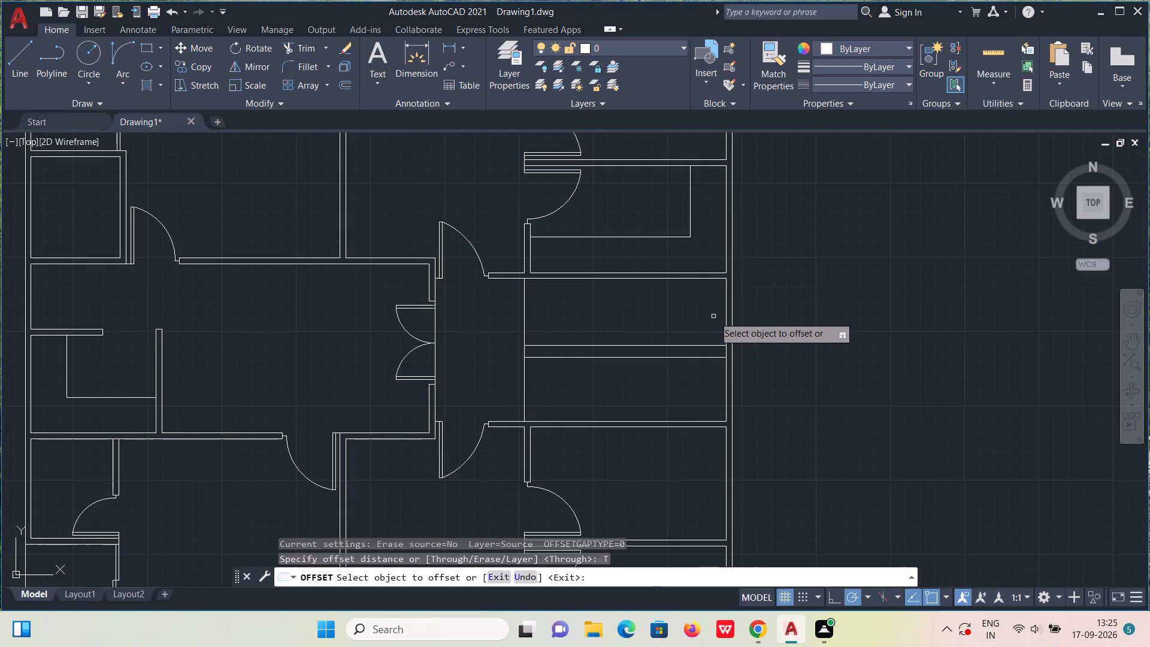
{"action": "left_click", "coordinate": [724, 316]}
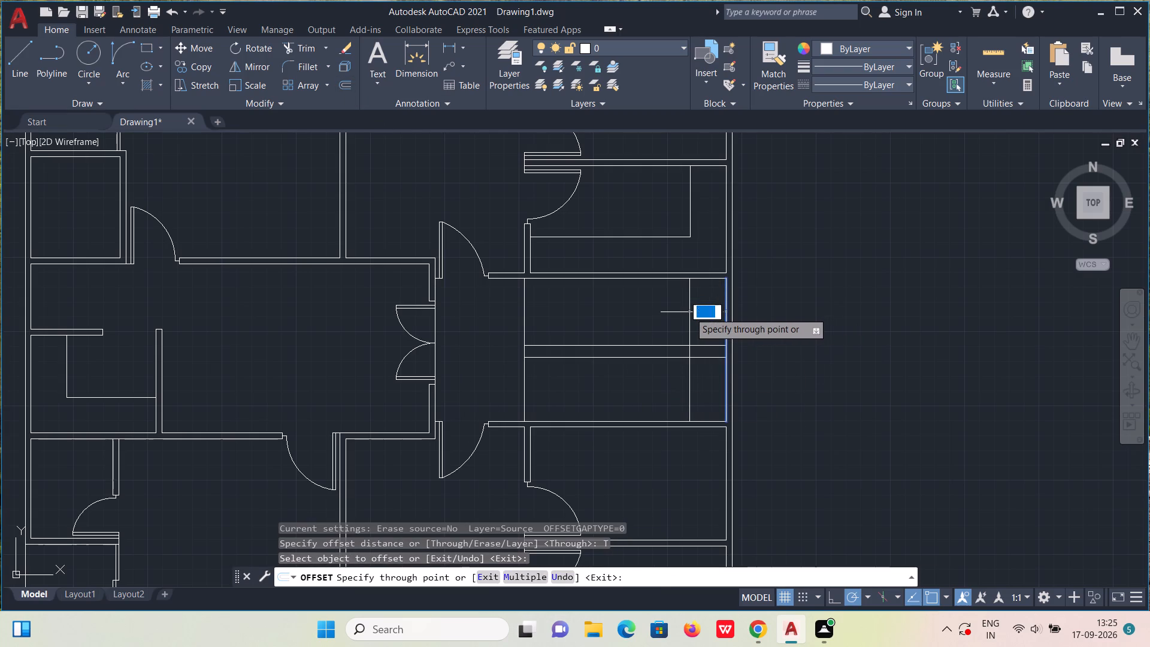
{"action": "type", "text": "3'"}
{"action": "key", "text": "Return"}
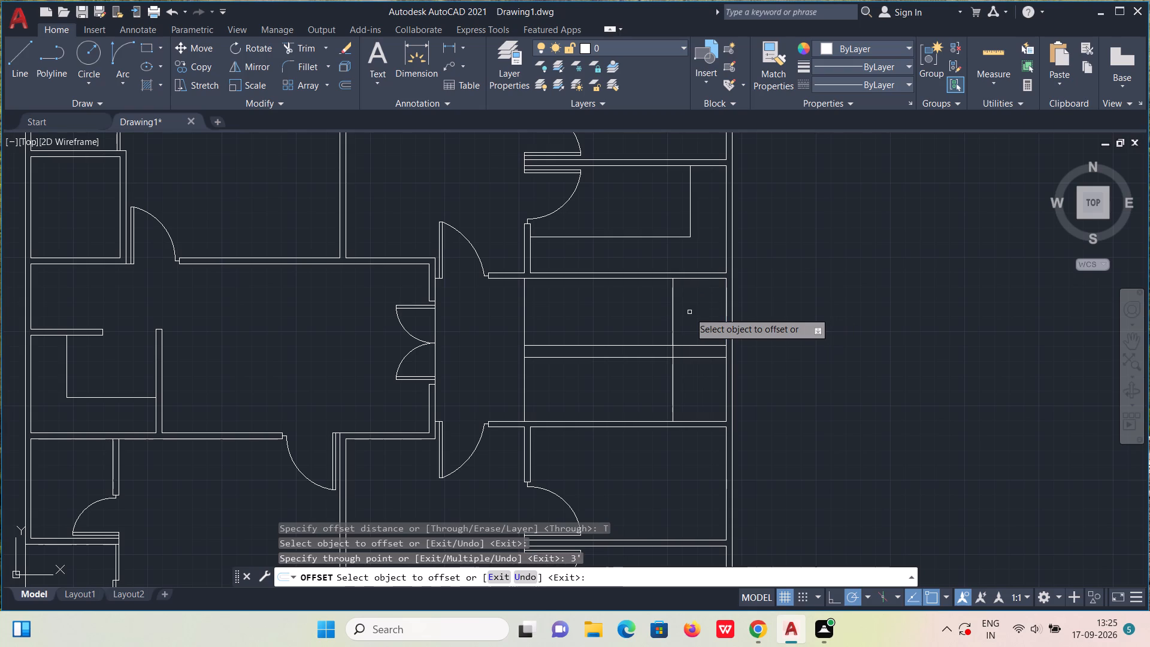
{"action": "key", "text": "Escape"}
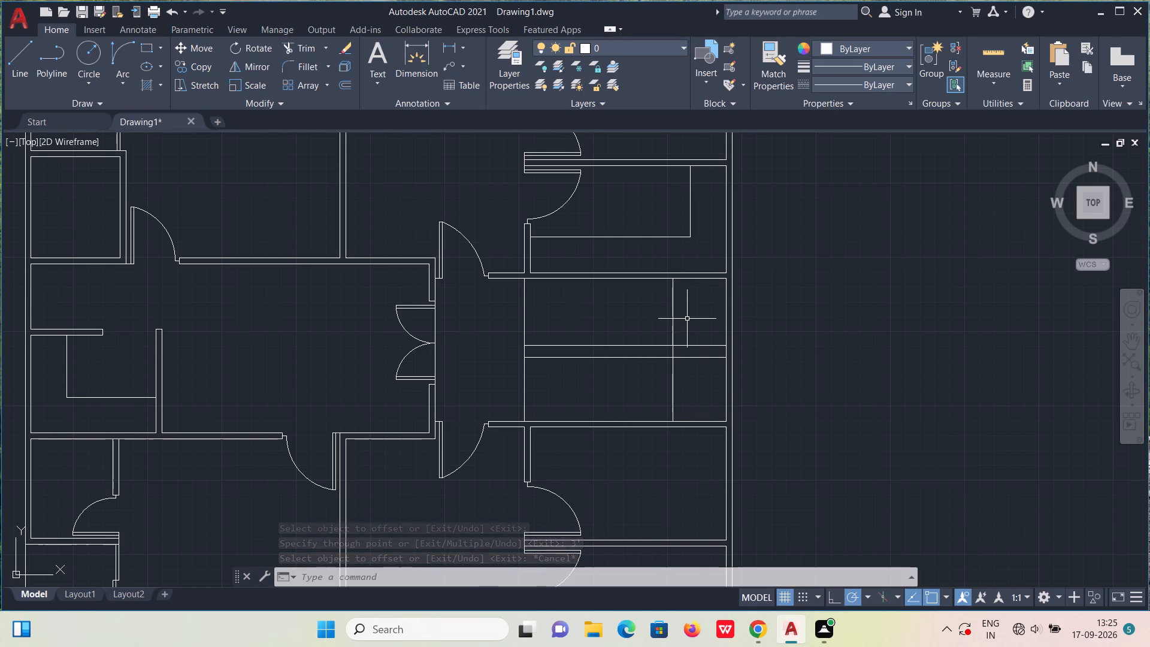
Quick-measure the spaces between the new offset lines and the room's walls.
{"action": "left_click", "coordinate": [1000, 48]}
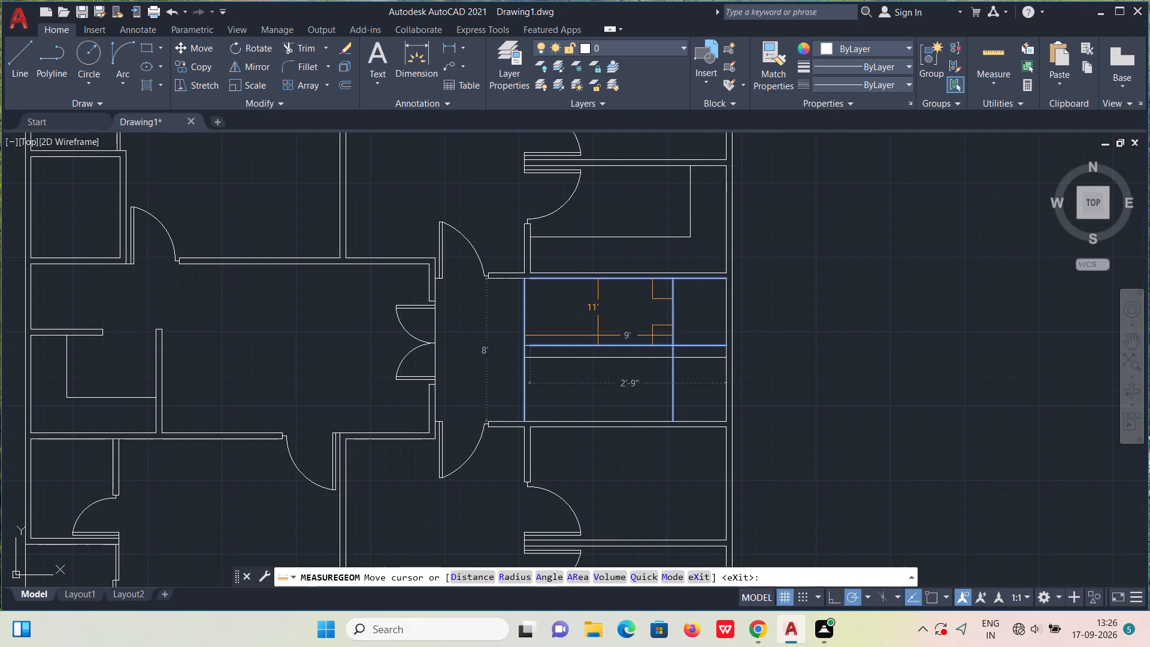
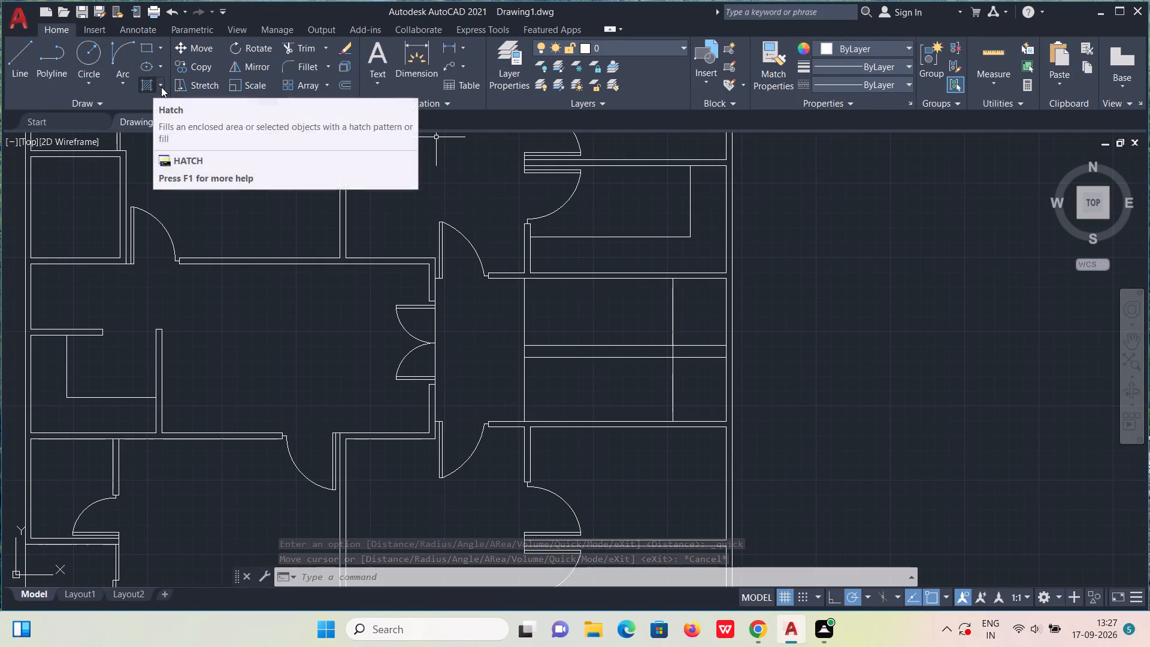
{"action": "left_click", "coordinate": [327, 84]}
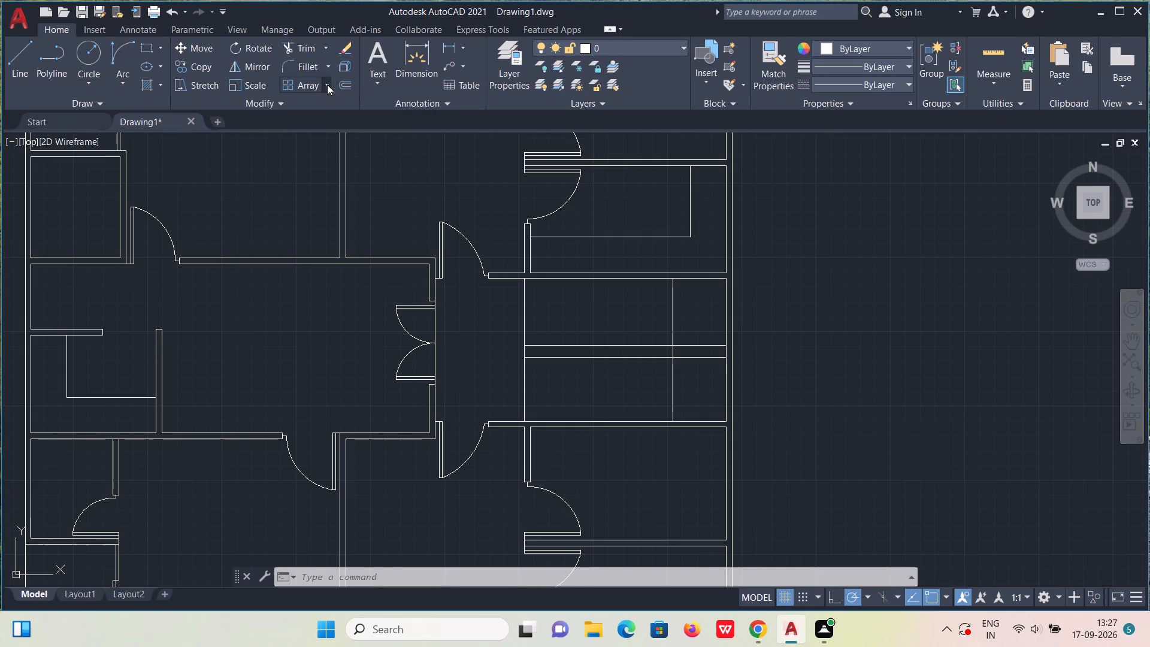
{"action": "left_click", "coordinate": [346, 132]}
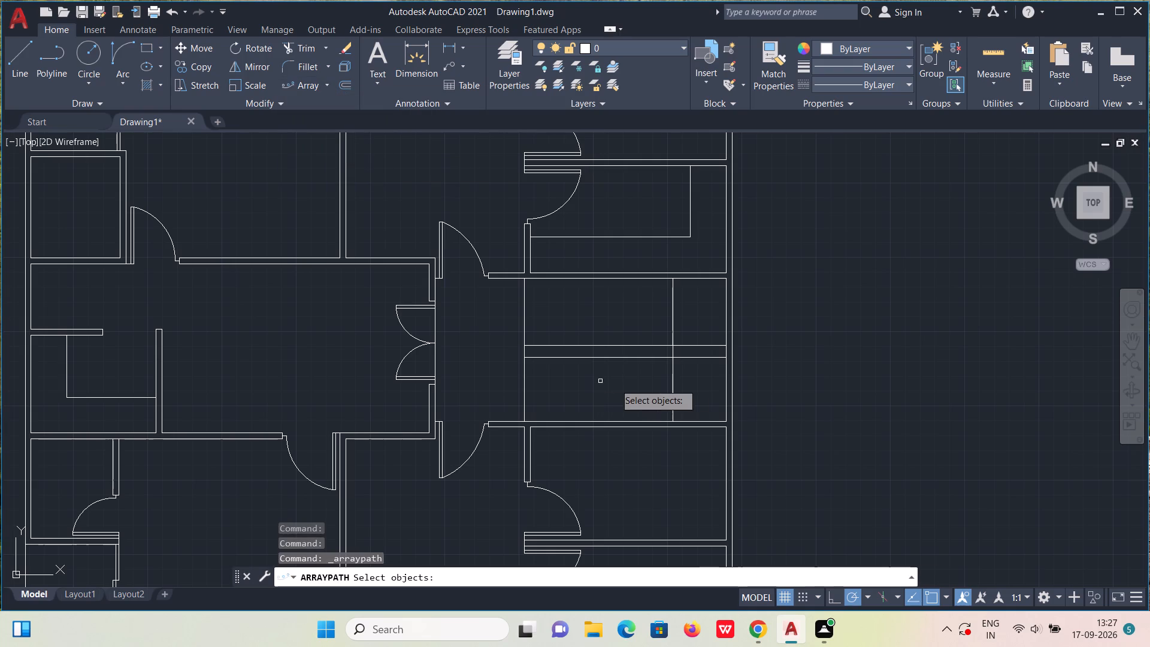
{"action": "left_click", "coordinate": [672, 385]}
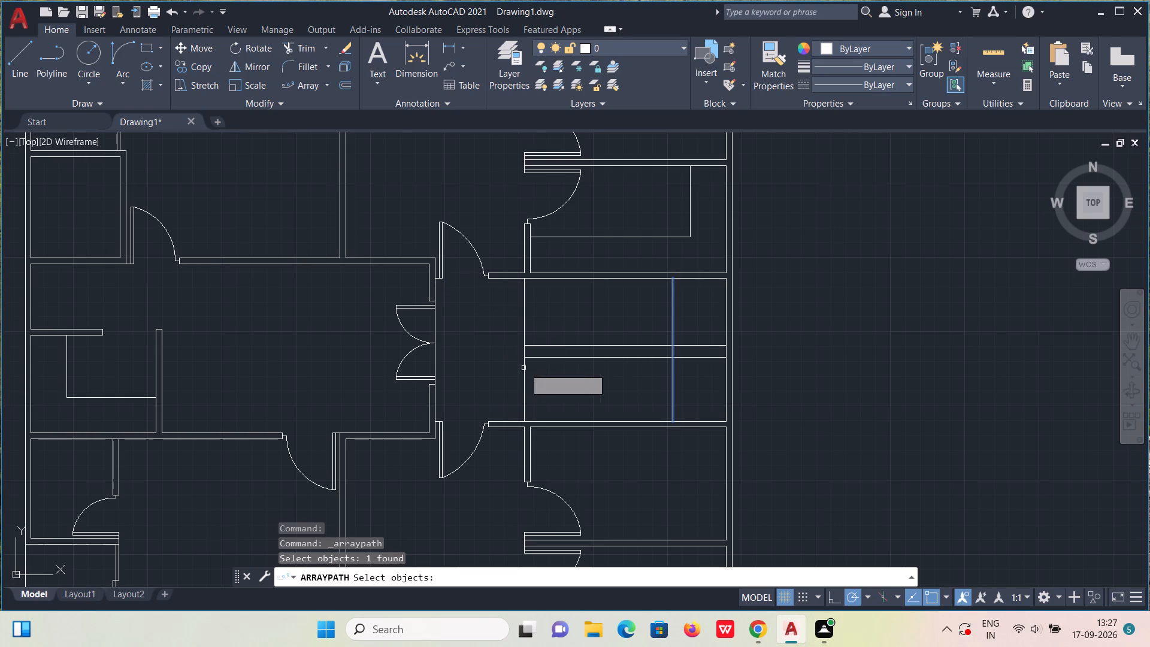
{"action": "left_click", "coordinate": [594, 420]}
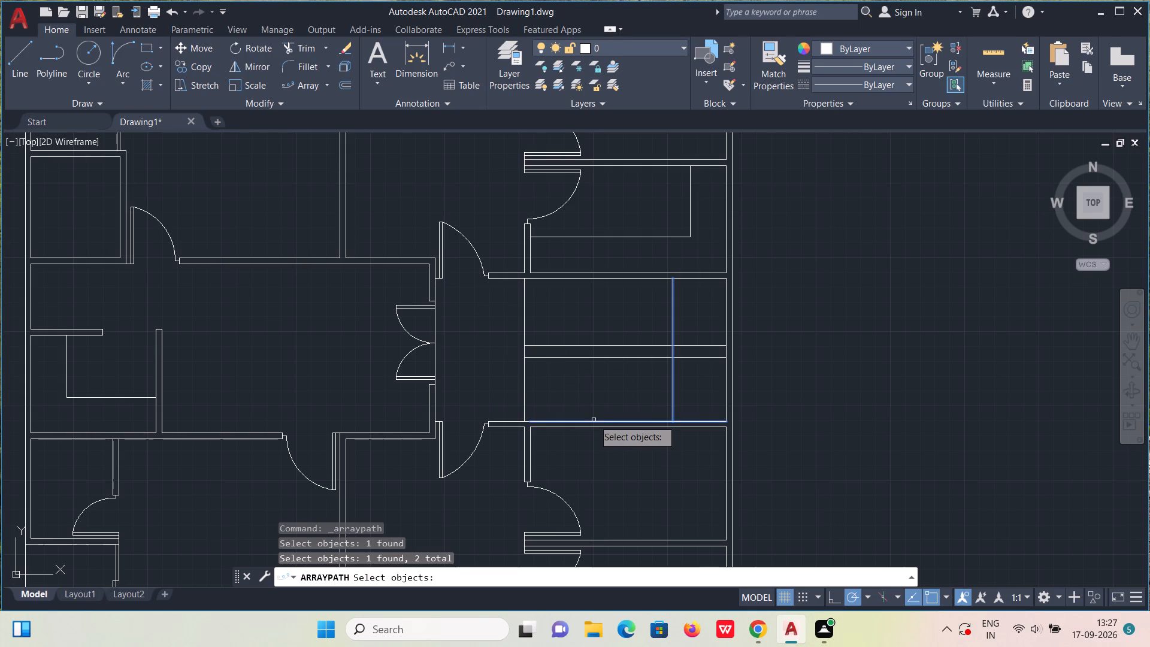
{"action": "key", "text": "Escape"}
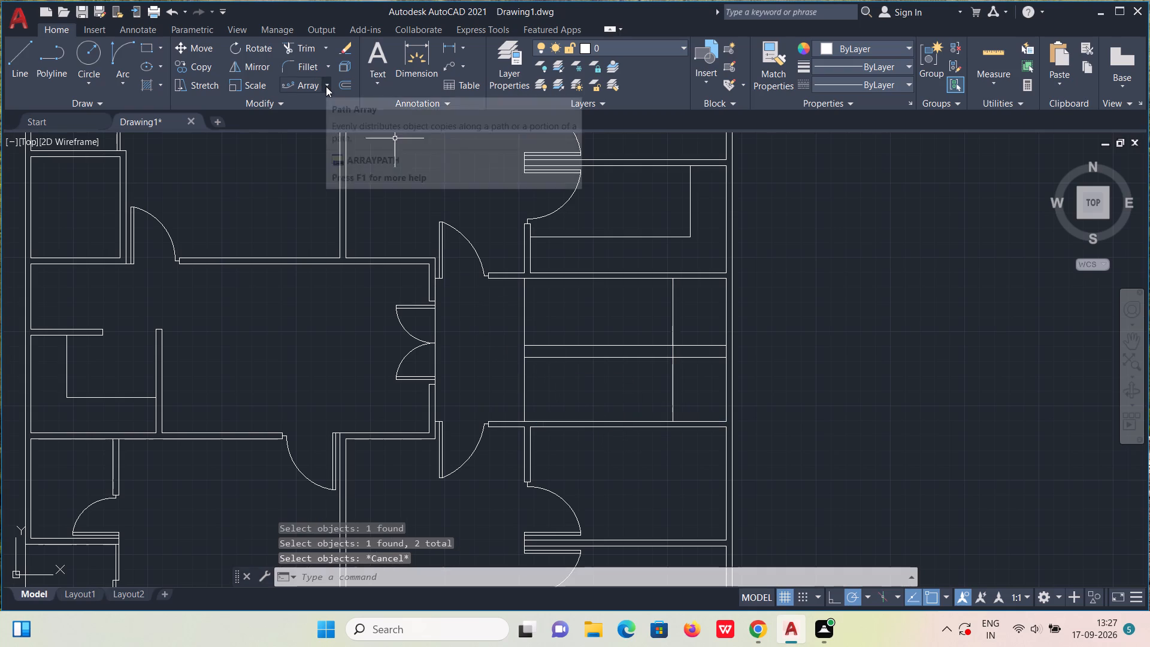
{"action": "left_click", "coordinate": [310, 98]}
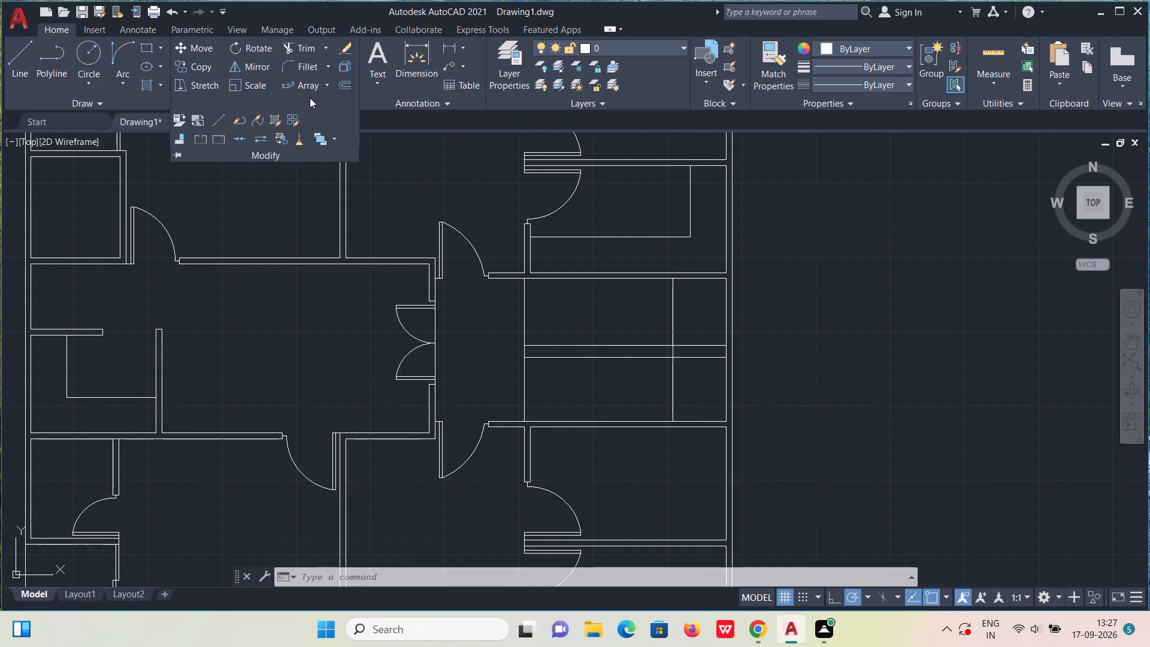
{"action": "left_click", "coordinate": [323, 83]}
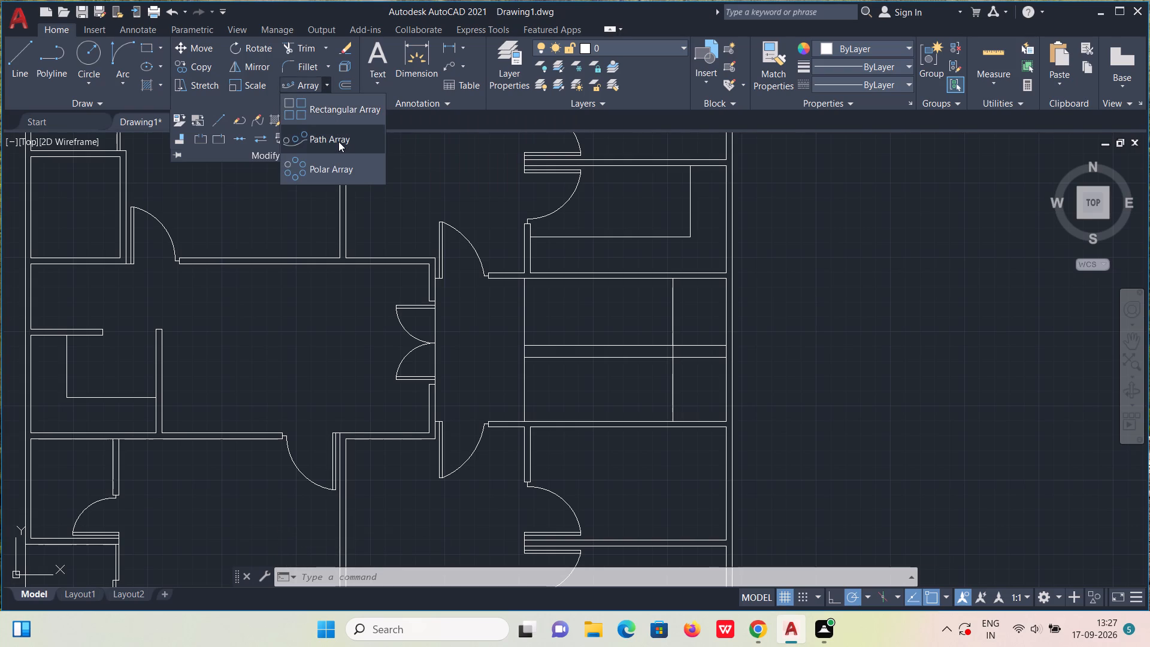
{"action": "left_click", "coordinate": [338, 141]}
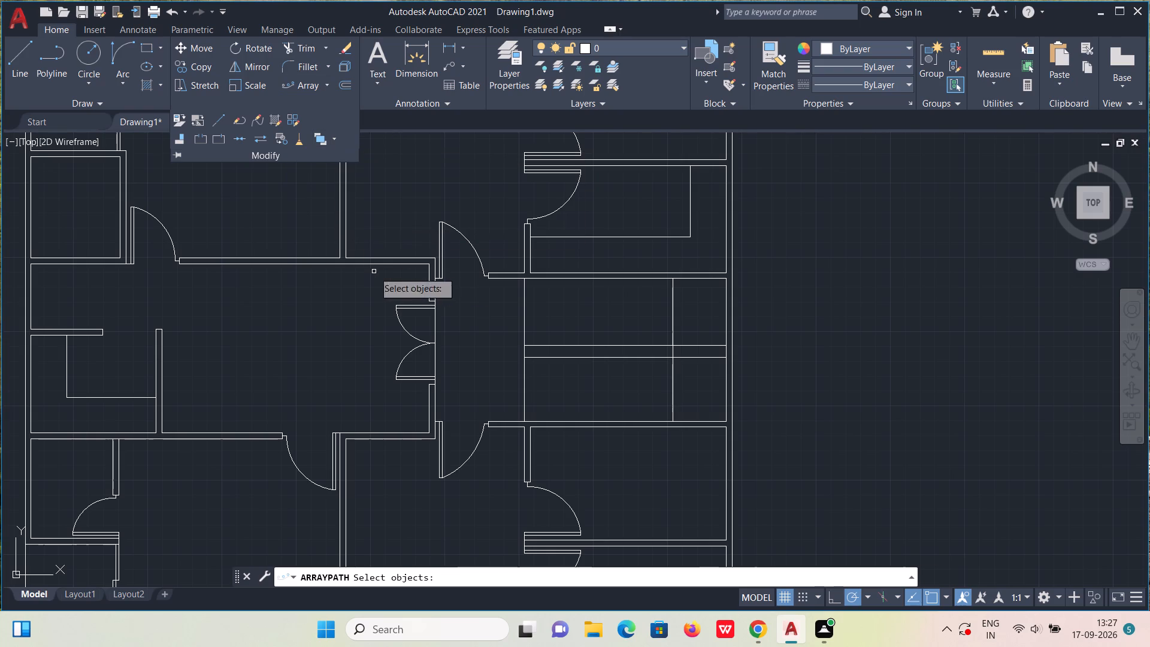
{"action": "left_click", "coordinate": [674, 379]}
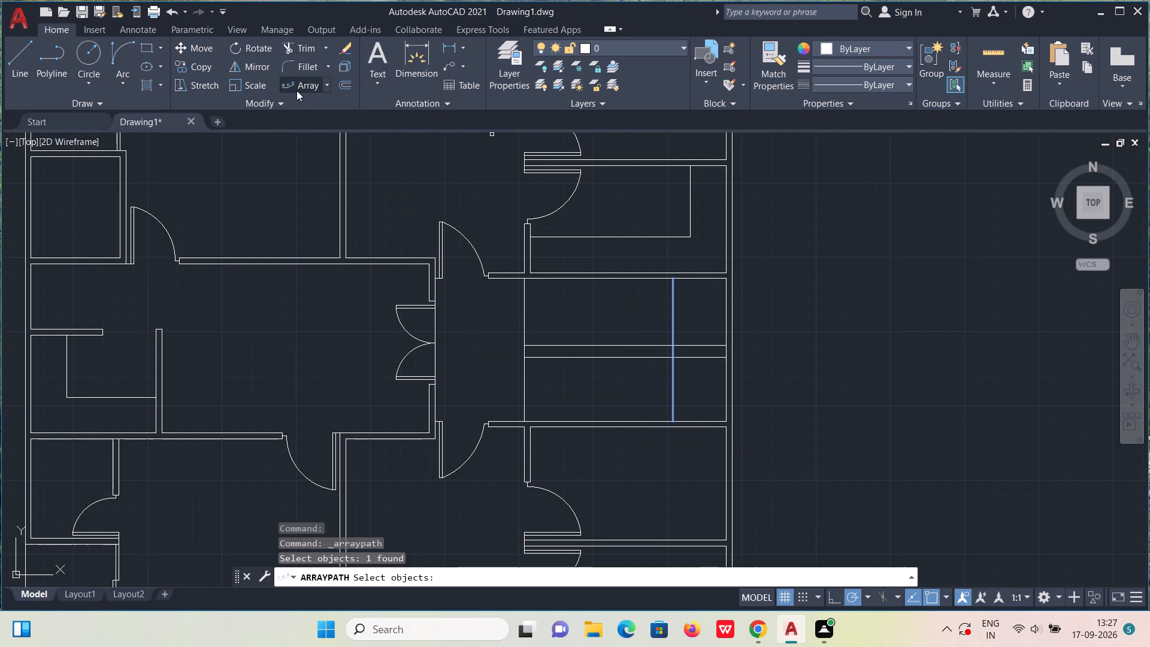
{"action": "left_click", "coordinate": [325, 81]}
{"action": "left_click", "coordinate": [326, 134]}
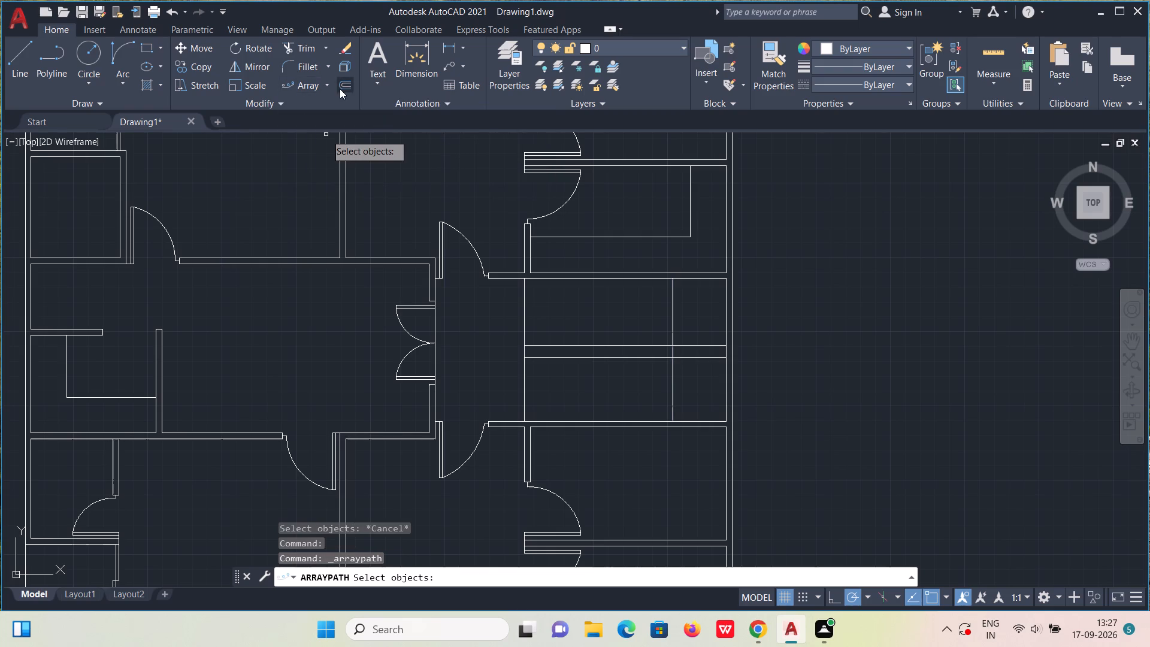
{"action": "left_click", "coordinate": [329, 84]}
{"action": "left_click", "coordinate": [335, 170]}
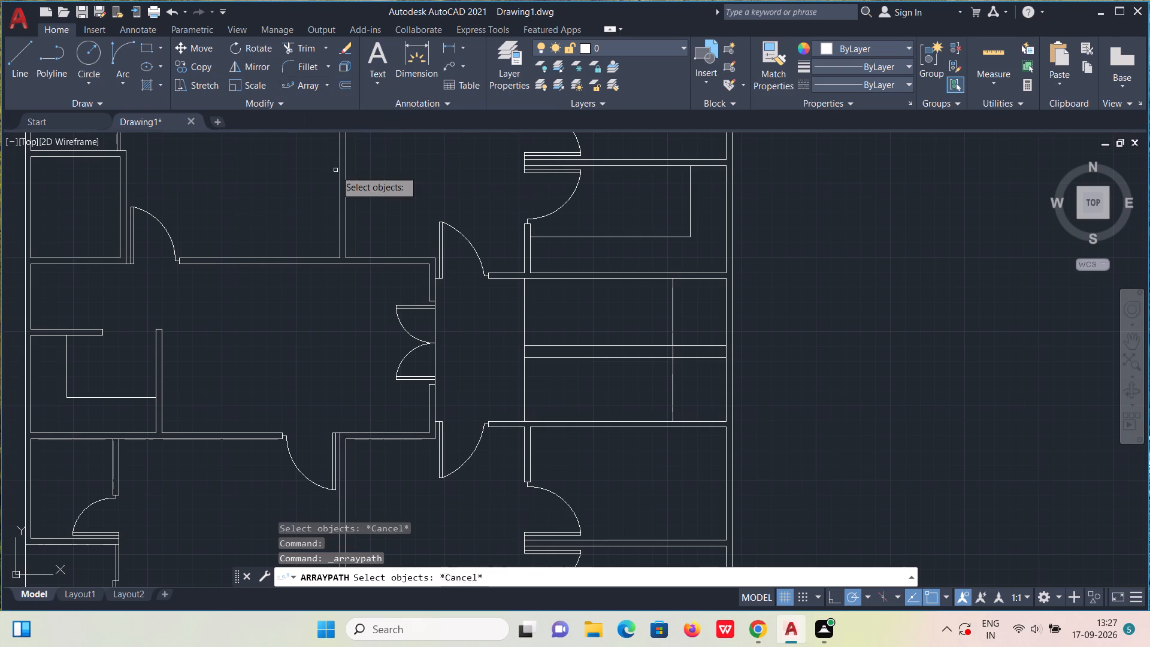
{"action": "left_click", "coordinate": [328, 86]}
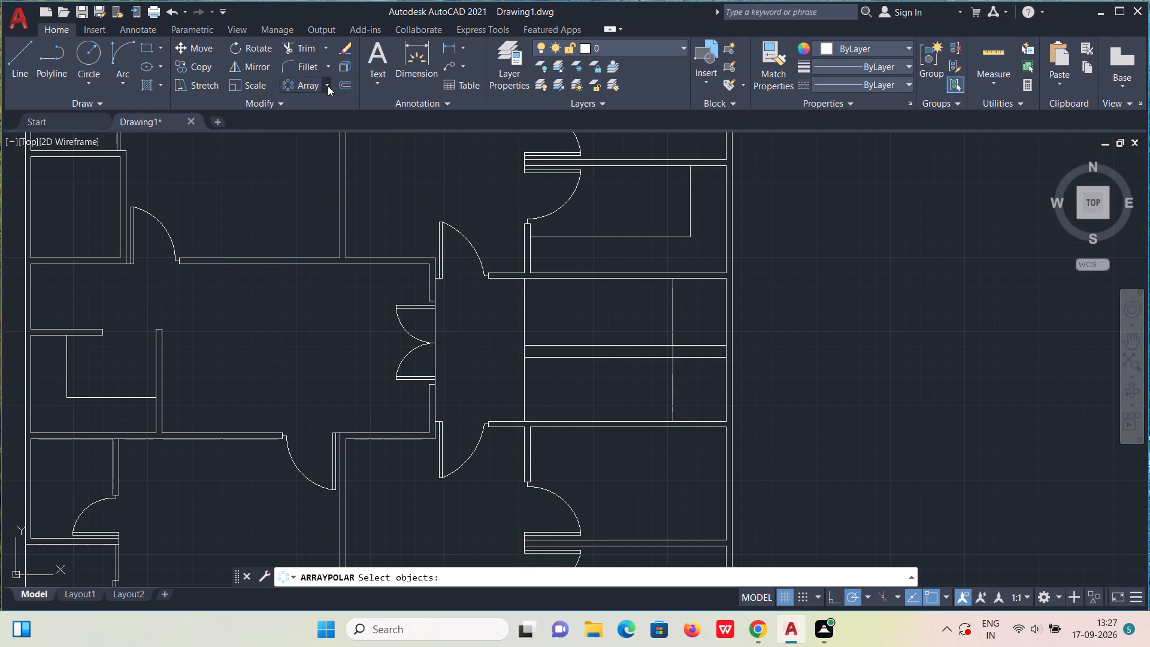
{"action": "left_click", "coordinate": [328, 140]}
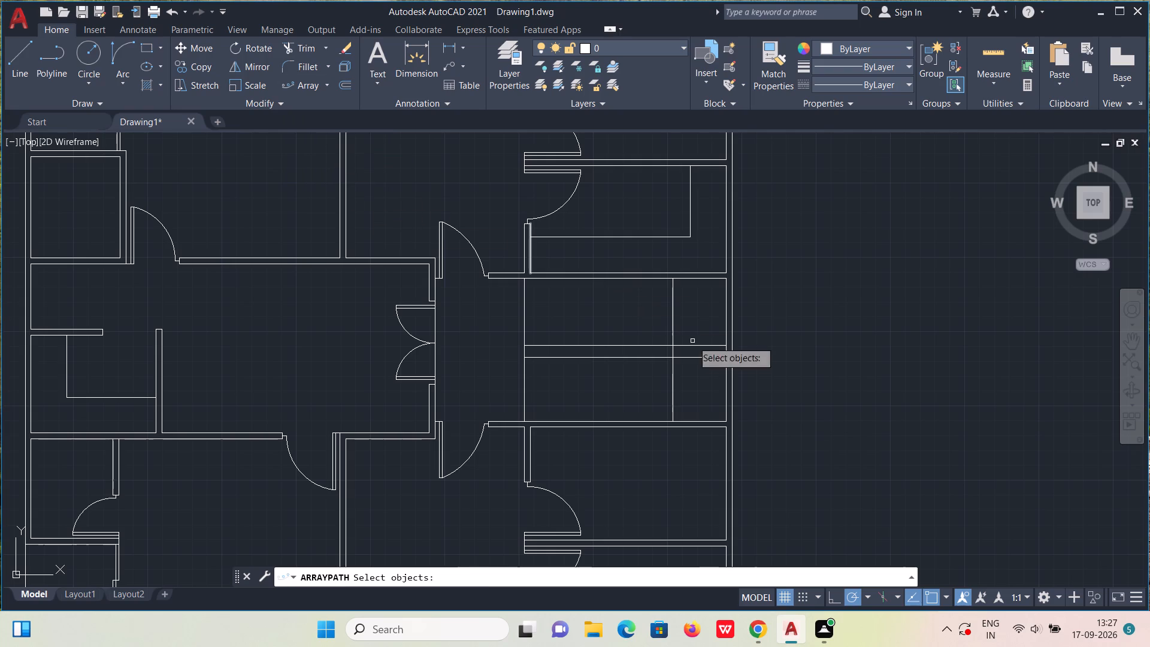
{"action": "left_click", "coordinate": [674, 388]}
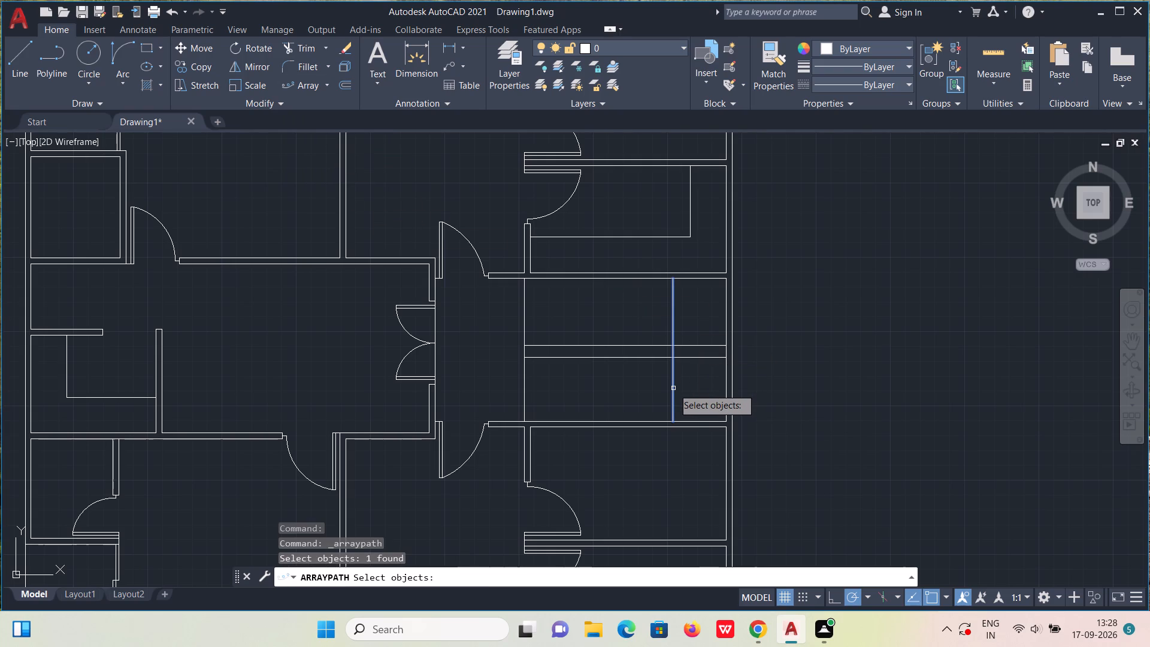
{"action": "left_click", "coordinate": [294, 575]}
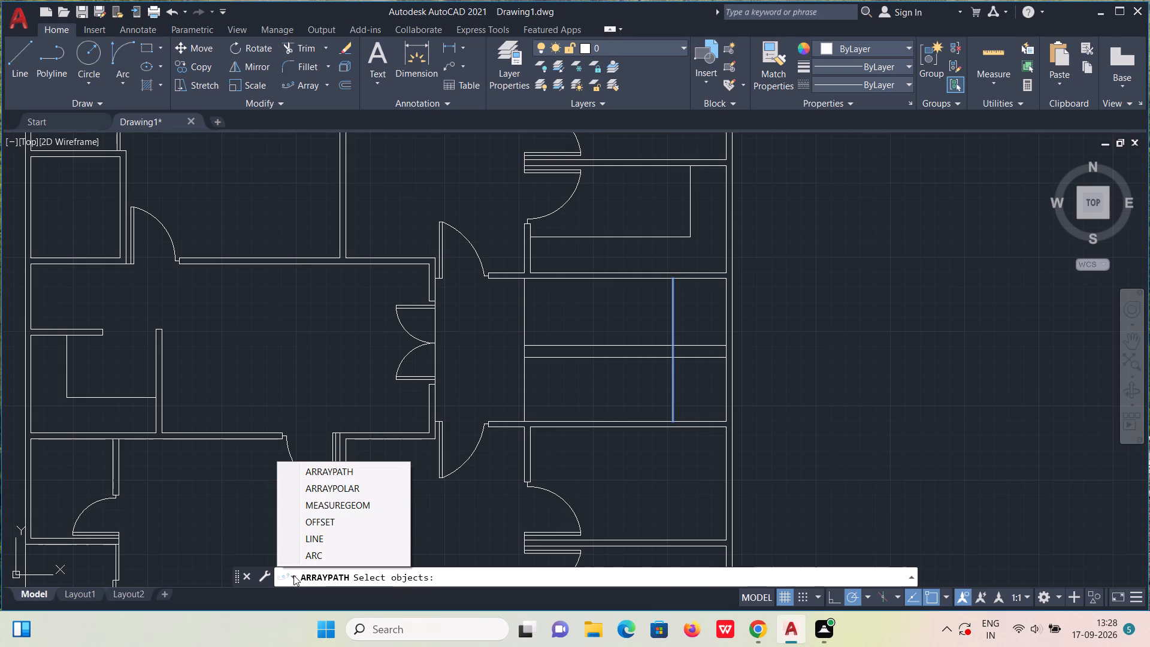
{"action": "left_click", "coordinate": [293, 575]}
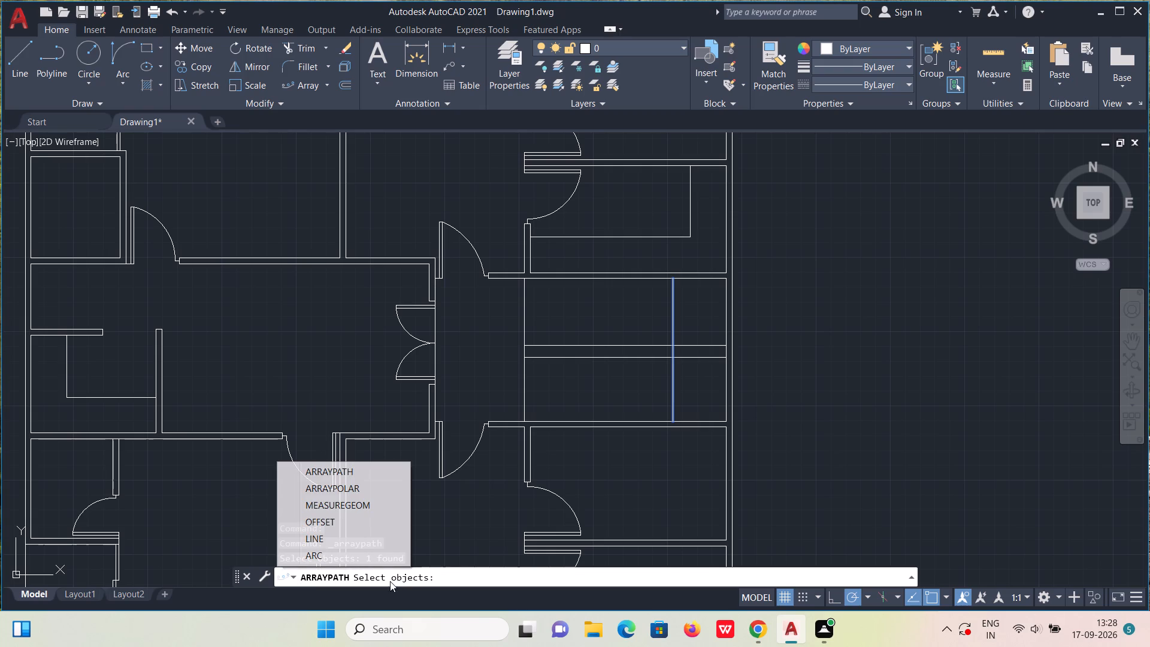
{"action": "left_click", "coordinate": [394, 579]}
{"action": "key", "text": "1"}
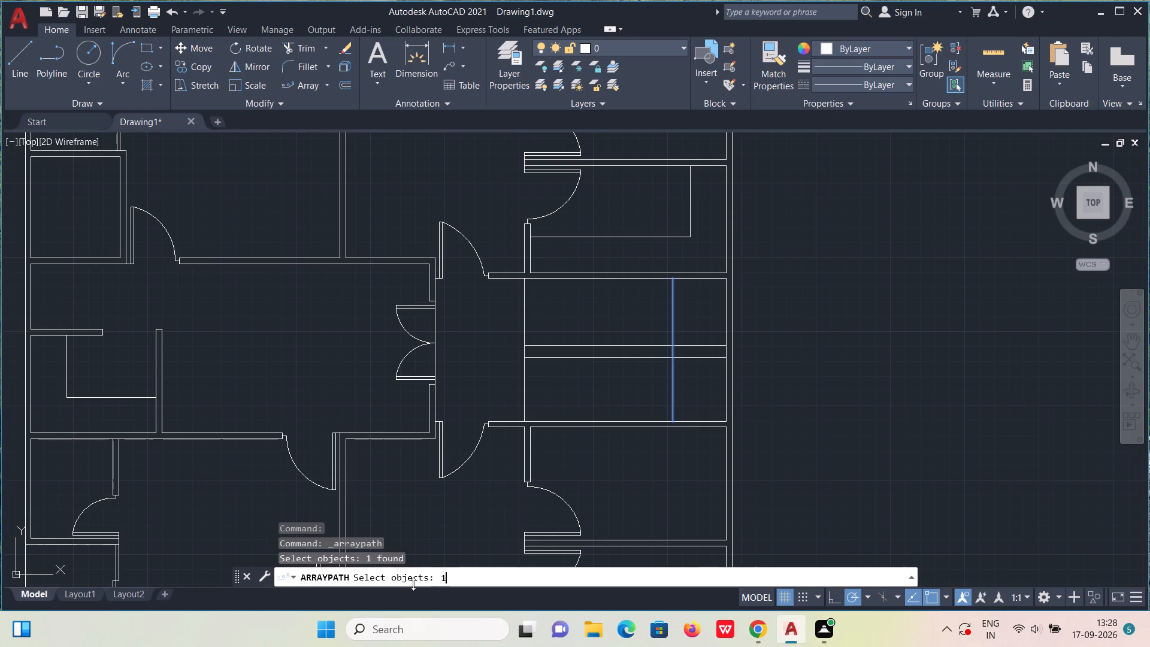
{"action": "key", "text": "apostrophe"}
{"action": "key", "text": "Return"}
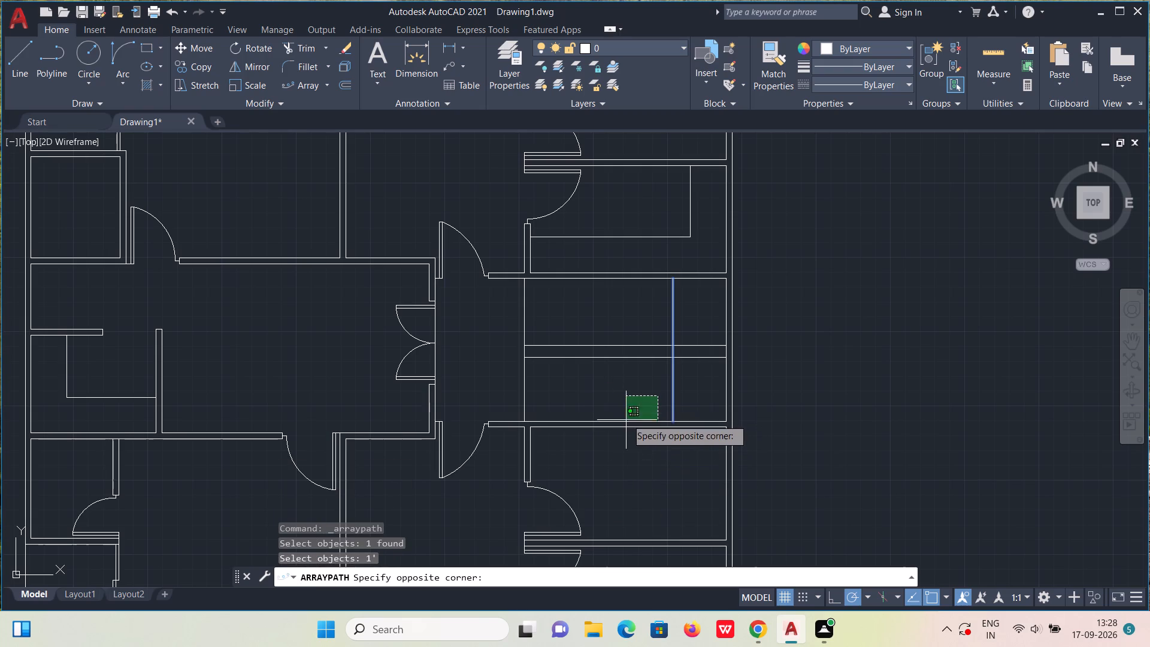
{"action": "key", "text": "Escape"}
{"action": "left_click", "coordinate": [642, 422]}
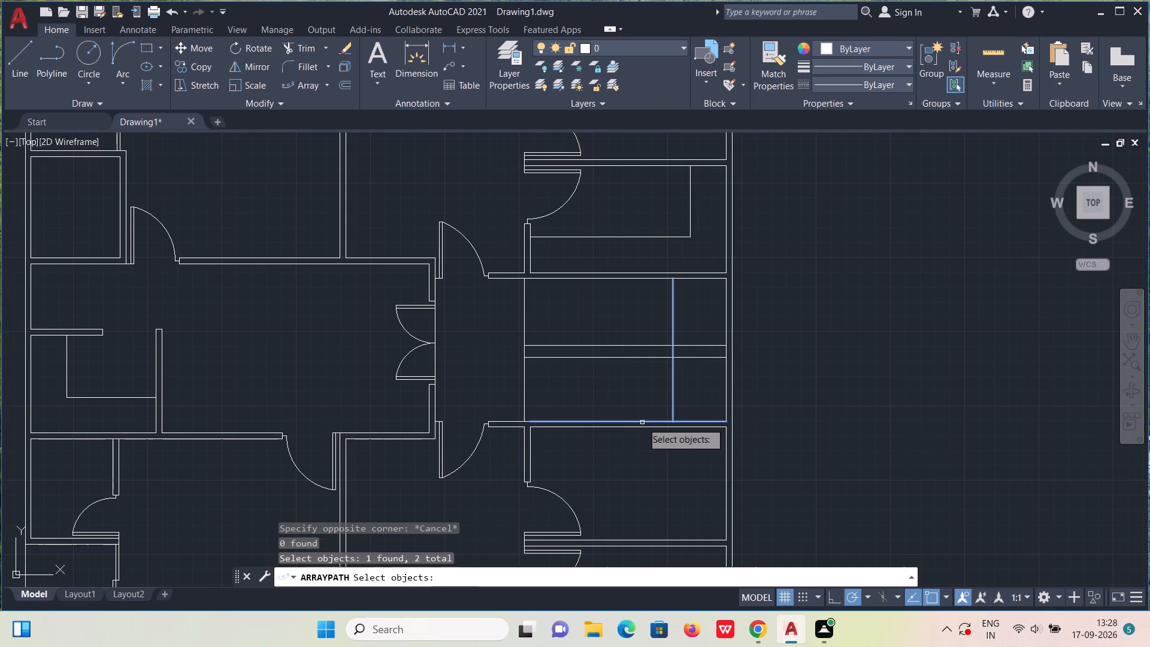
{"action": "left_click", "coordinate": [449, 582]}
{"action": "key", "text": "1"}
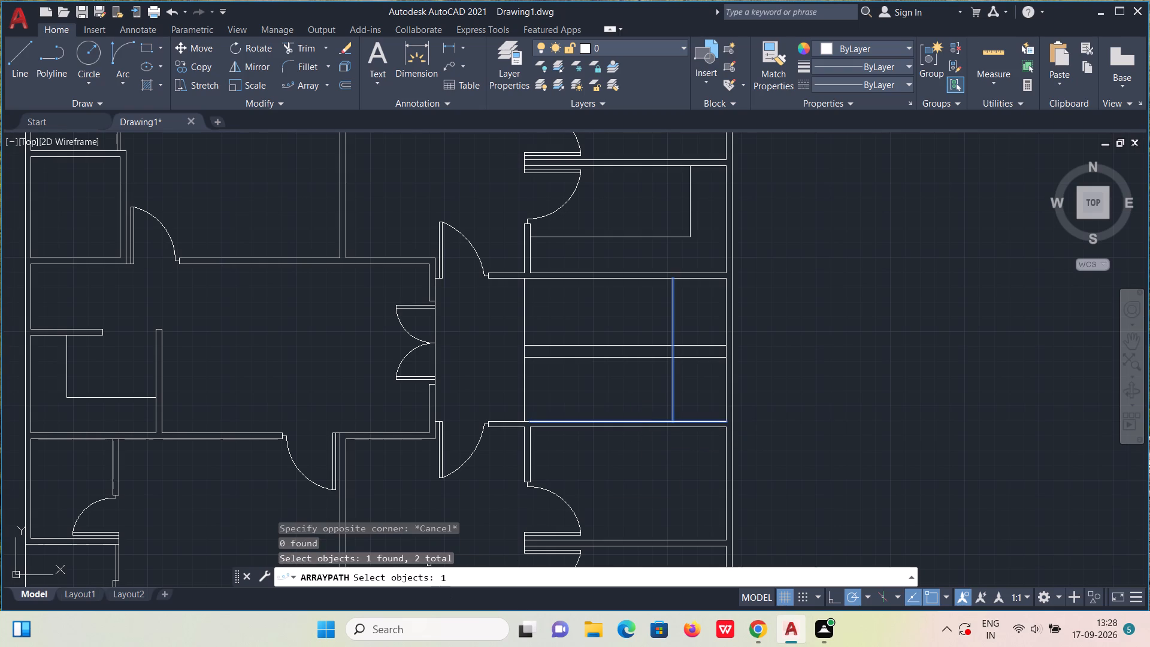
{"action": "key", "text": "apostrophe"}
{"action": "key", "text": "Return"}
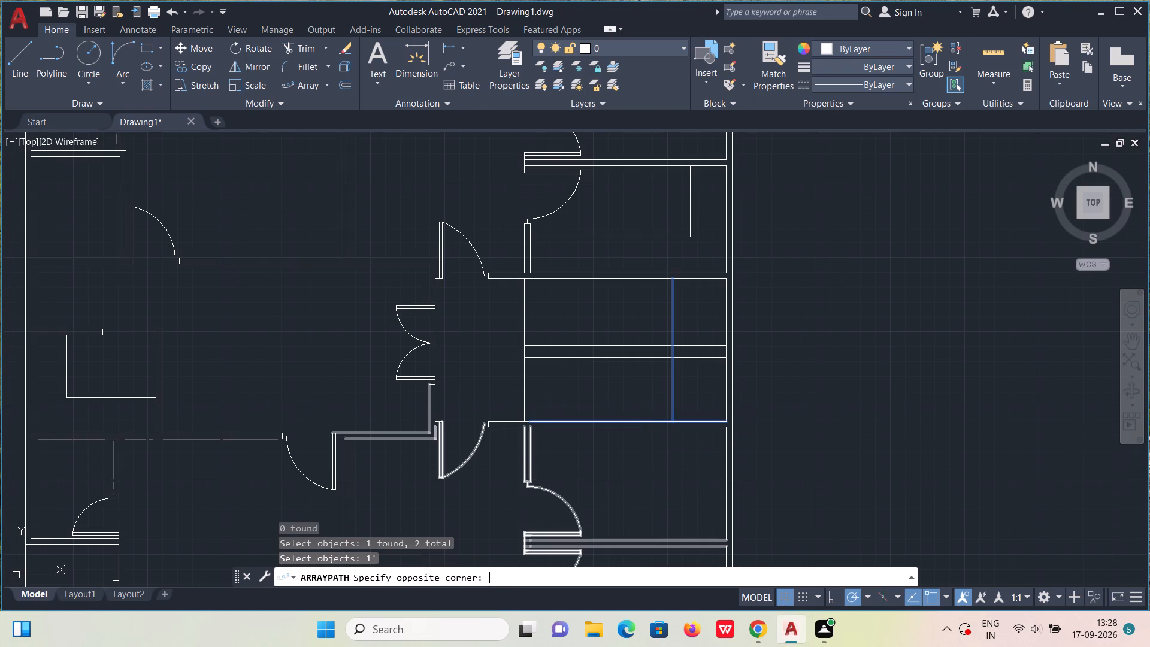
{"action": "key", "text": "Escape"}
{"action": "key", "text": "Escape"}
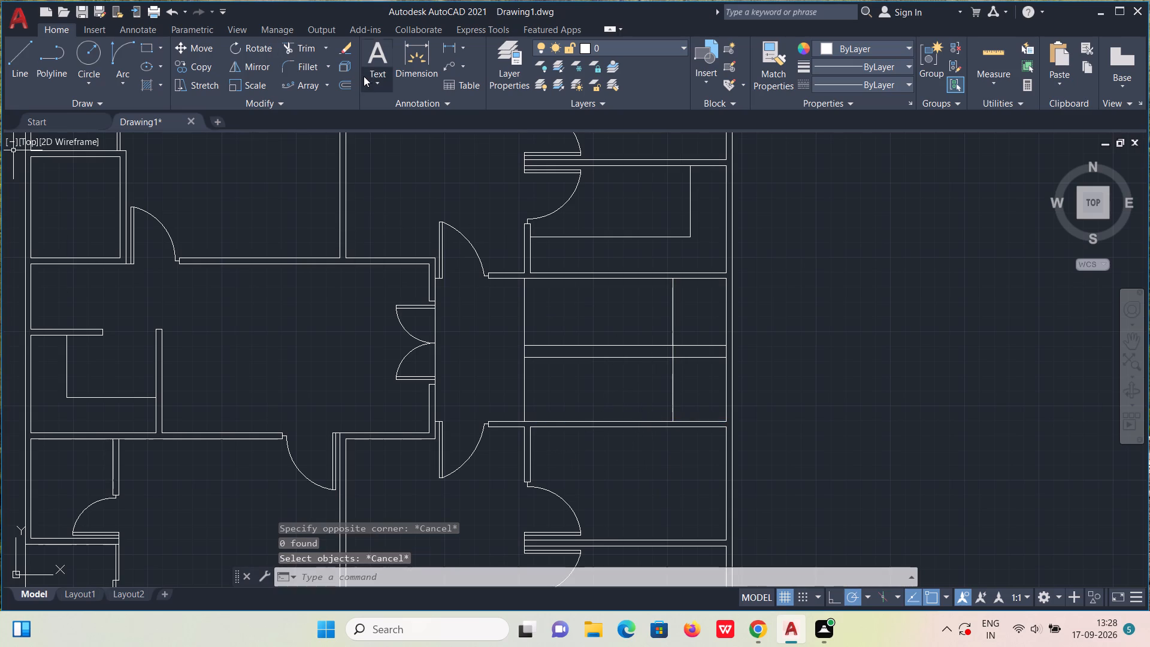
Using Offset's Through option, make three successive 1' copies westward from the vertical line set 3' inside the room's east wall.
{"action": "left_click", "coordinate": [344, 87]}
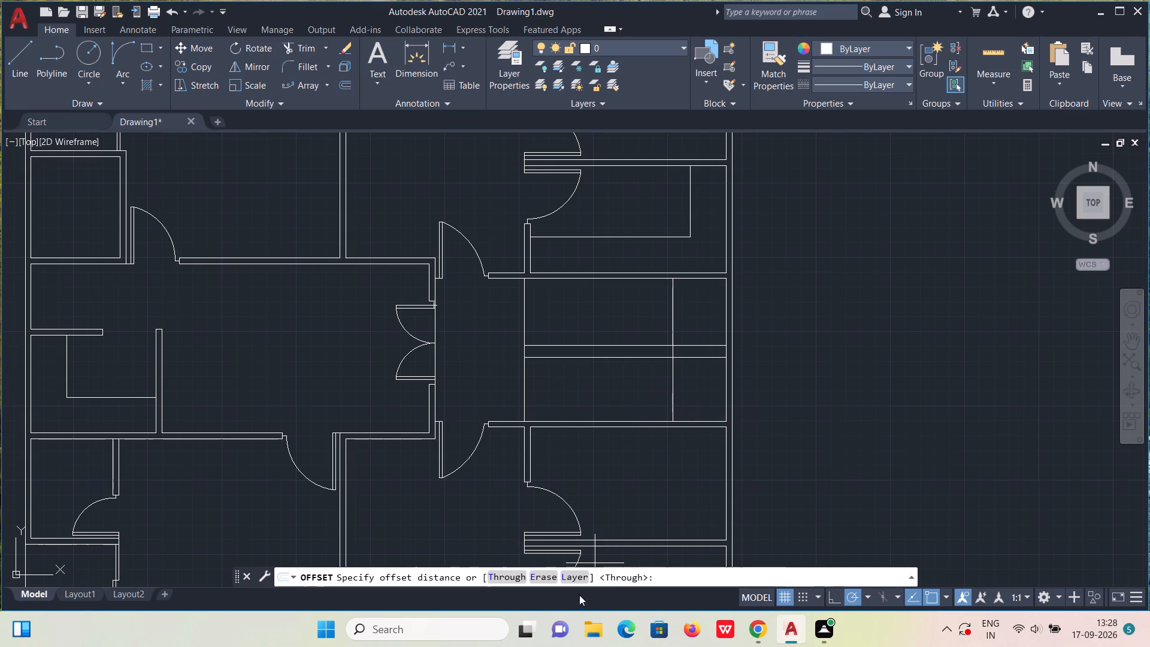
{"action": "left_click", "coordinate": [509, 578]}
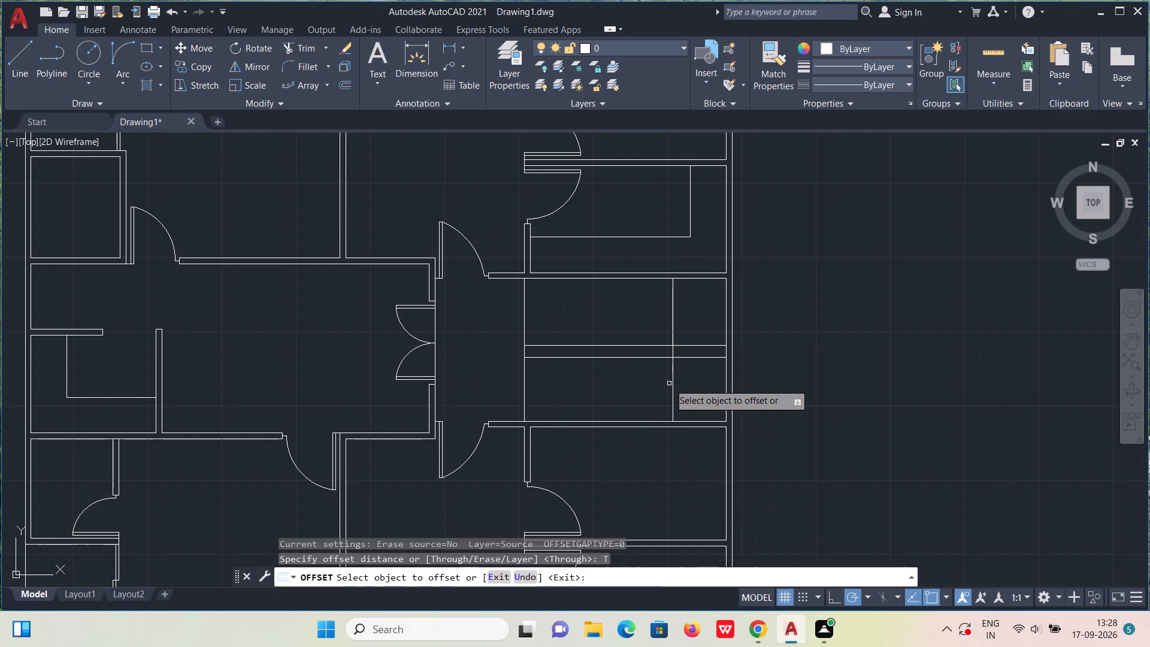
{"action": "left_click", "coordinate": [671, 382]}
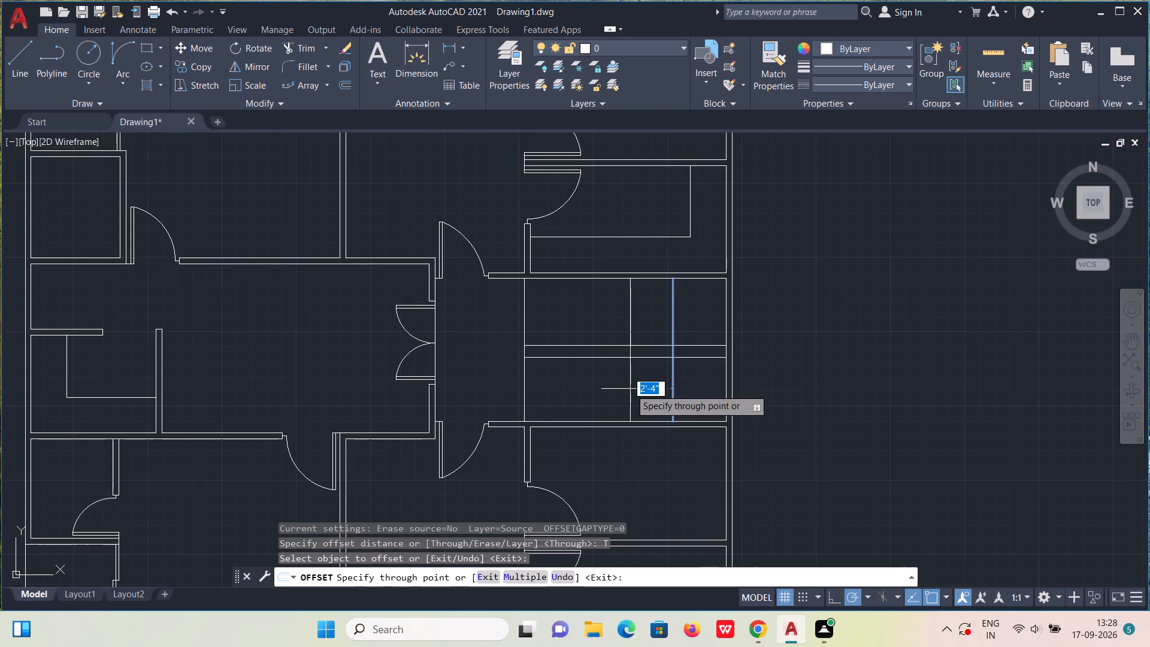
{"action": "type", "text": "1'"}
{"action": "key", "text": "Return"}
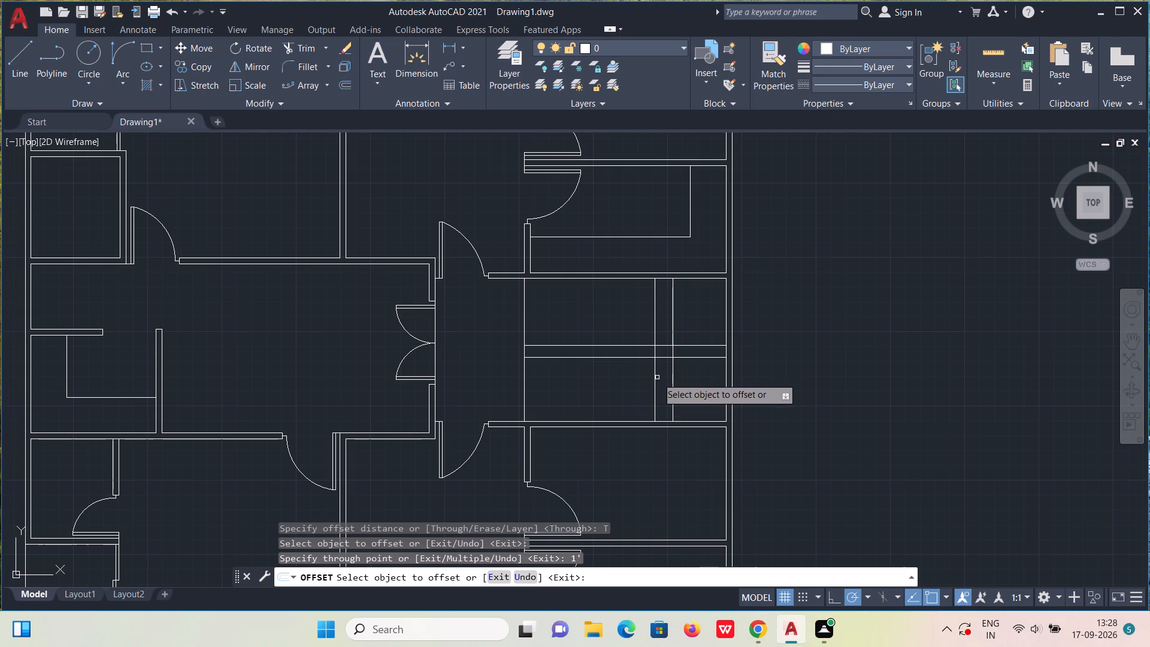
{"action": "left_click", "coordinate": [655, 381]}
{"action": "type", "text": "1'"}
{"action": "key", "text": "Return"}
{"action": "left_click", "coordinate": [635, 391]}
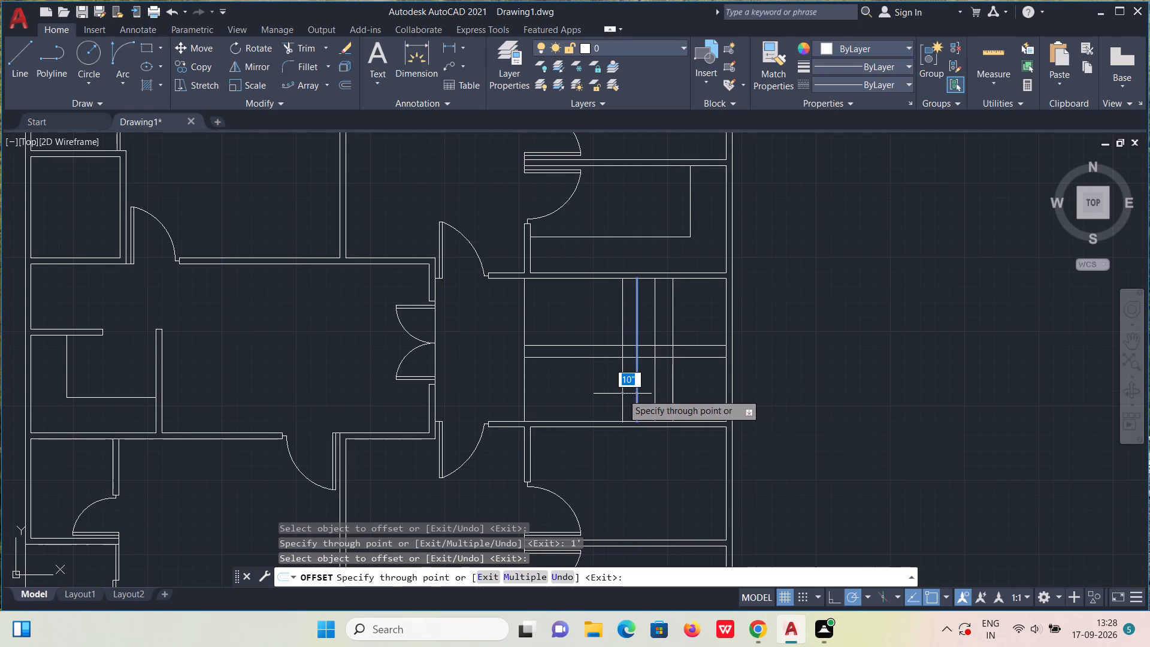
{"action": "type", "text": "1'"}
{"action": "key", "text": "Return"}
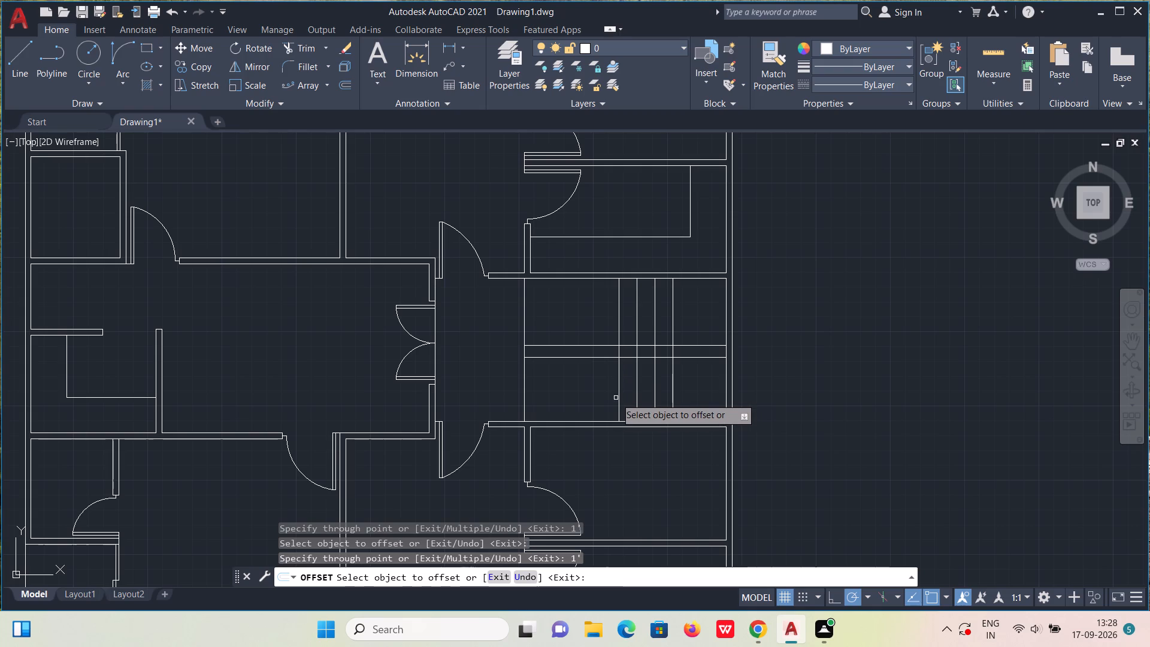
Add two more vertical lines in the east room, each offset 1' west of the previous one.
{"action": "left_click", "coordinate": [621, 401]}
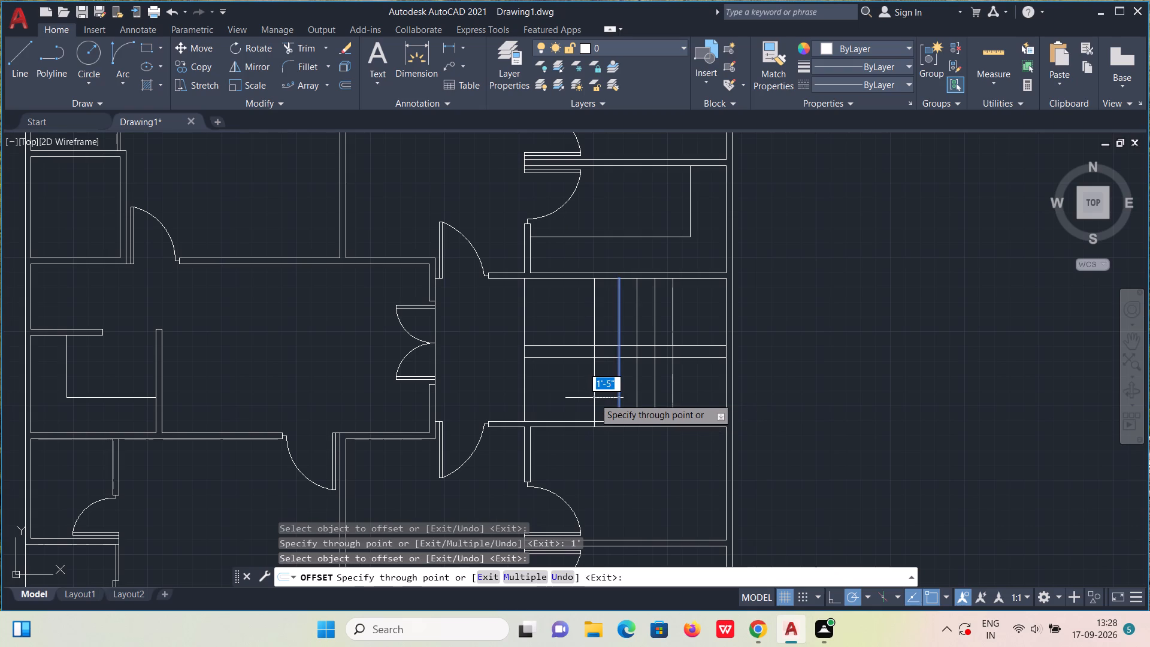
{"action": "key", "text": "1"}
{"action": "key", "text": "apostrophe"}
{"action": "key", "text": "Return"}
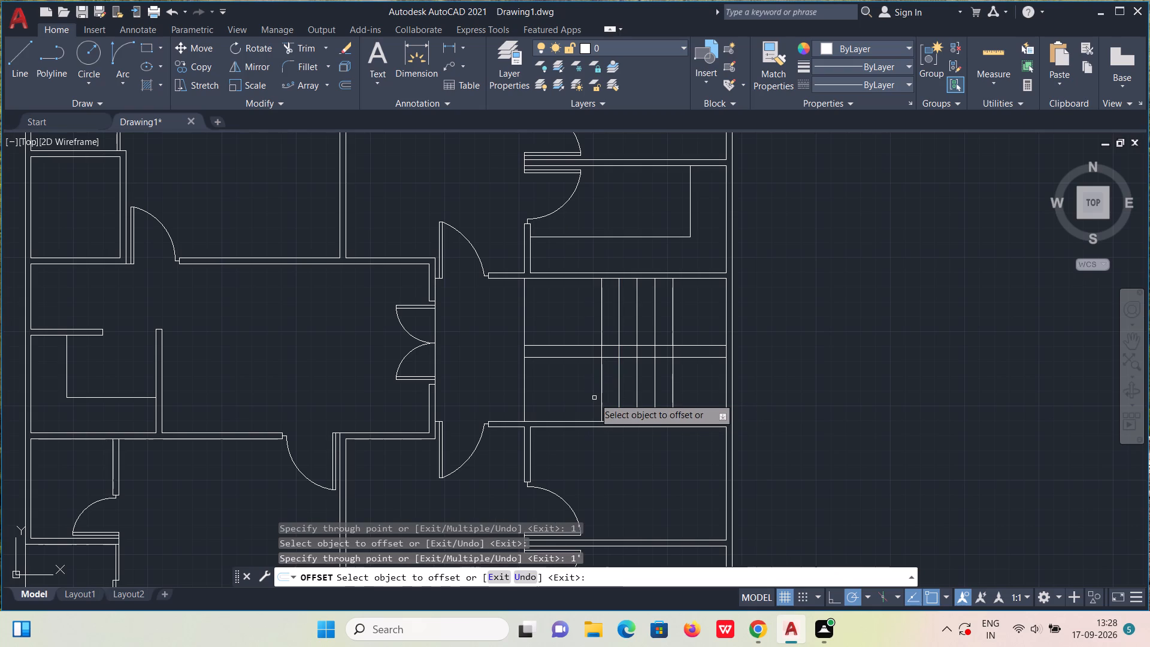
{"action": "left_click", "coordinate": [600, 391]}
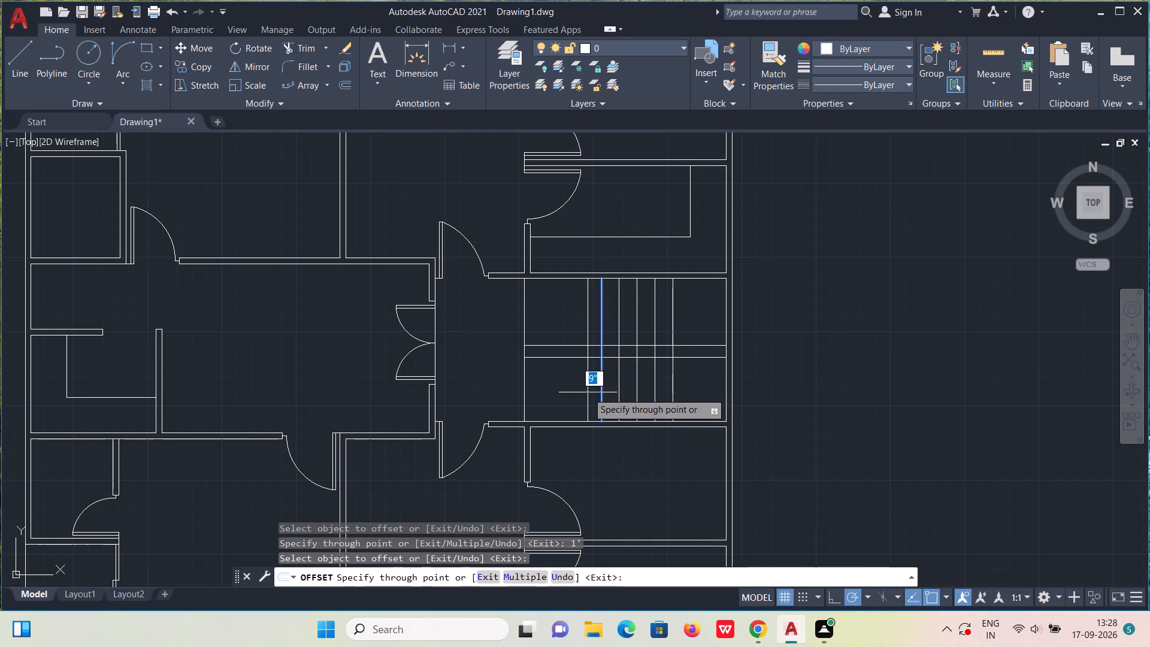
{"action": "type", "text": "1'"}
{"action": "key", "text": "Return"}
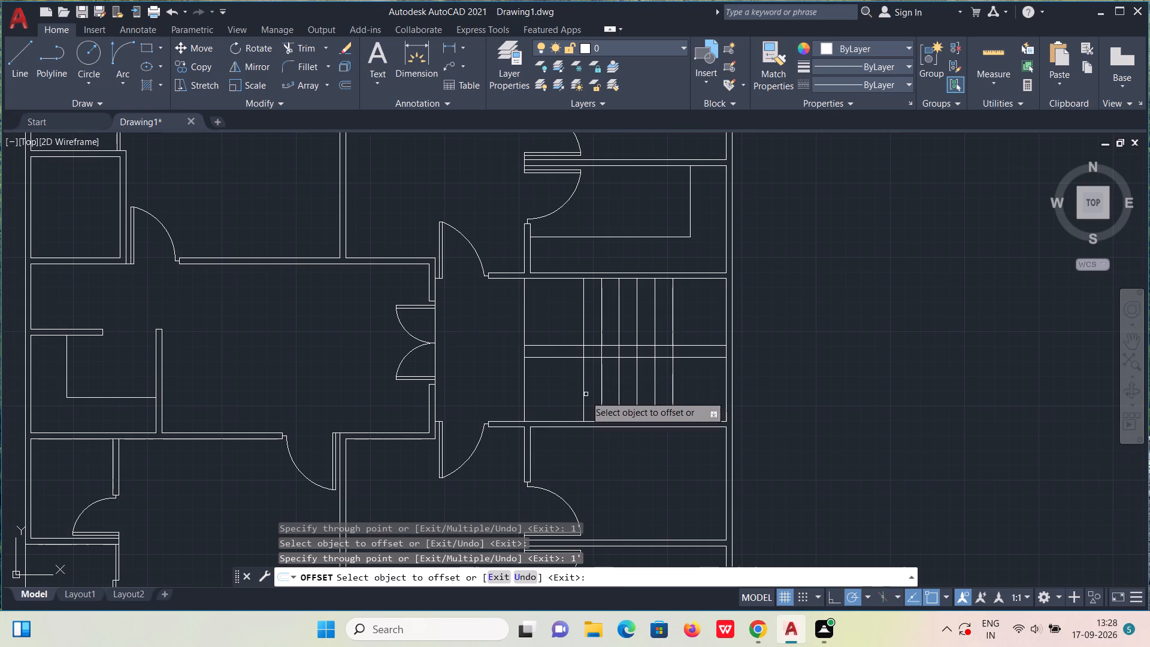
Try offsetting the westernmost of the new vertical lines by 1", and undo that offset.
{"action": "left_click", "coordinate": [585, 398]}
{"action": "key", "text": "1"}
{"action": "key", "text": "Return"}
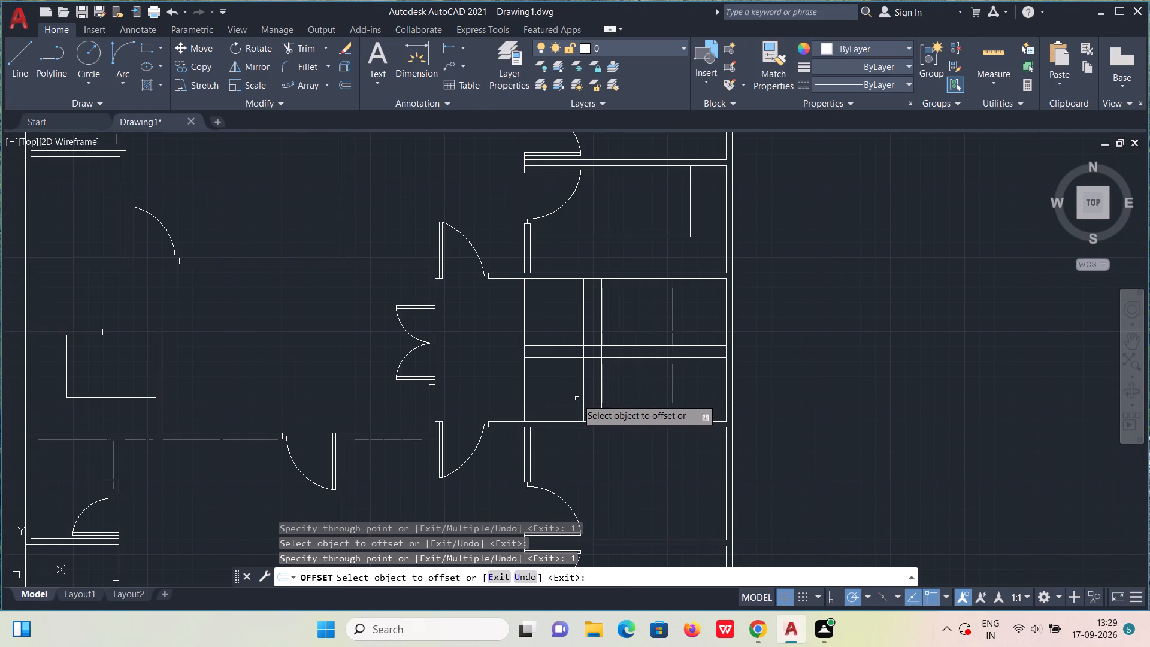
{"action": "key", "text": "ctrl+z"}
Offset the westernmost of the new vertical lines 1' further west.
{"action": "left_click", "coordinate": [583, 392]}
{"action": "type", "text": "1'"}
{"action": "key", "text": "Return"}
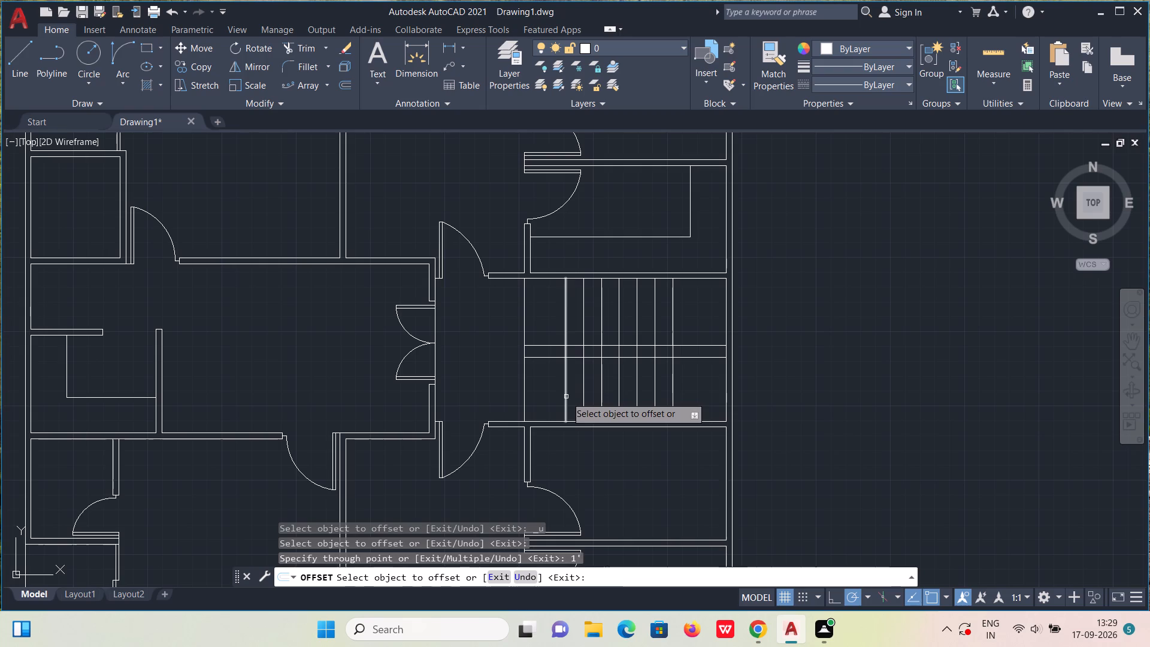
Offset the westernmost tread line in the east stair room another 1' to the west.
{"action": "left_click", "coordinate": [566, 397]}
{"action": "type", "text": "1'"}
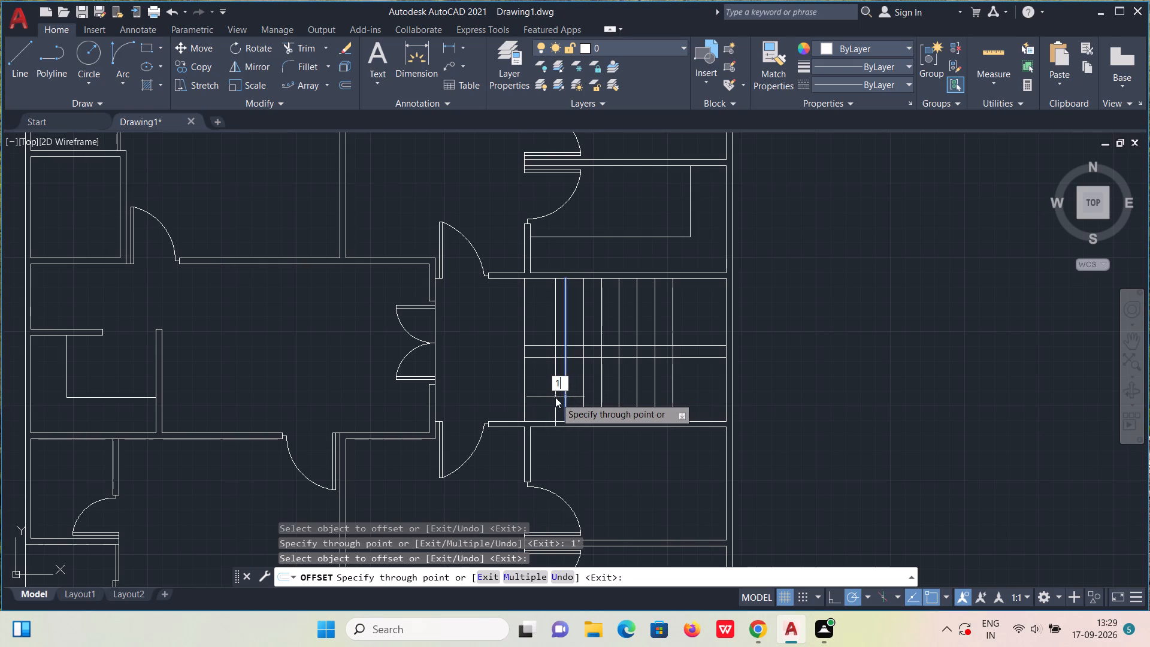
{"action": "key", "text": "Return"}
{"action": "key", "text": "Escape"}
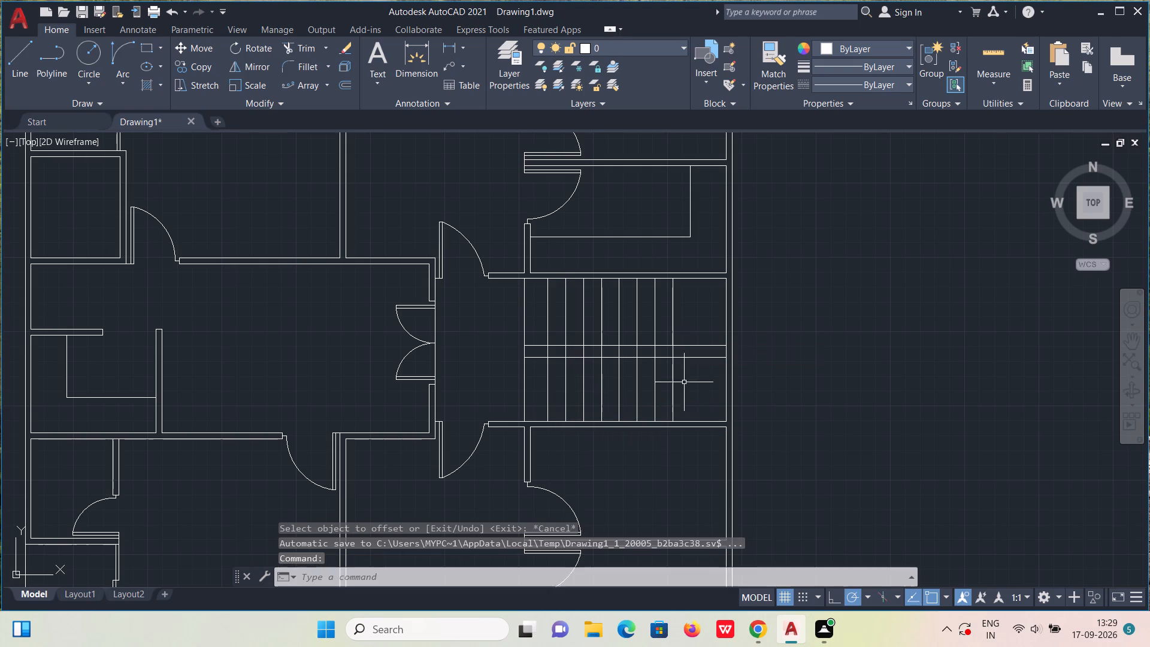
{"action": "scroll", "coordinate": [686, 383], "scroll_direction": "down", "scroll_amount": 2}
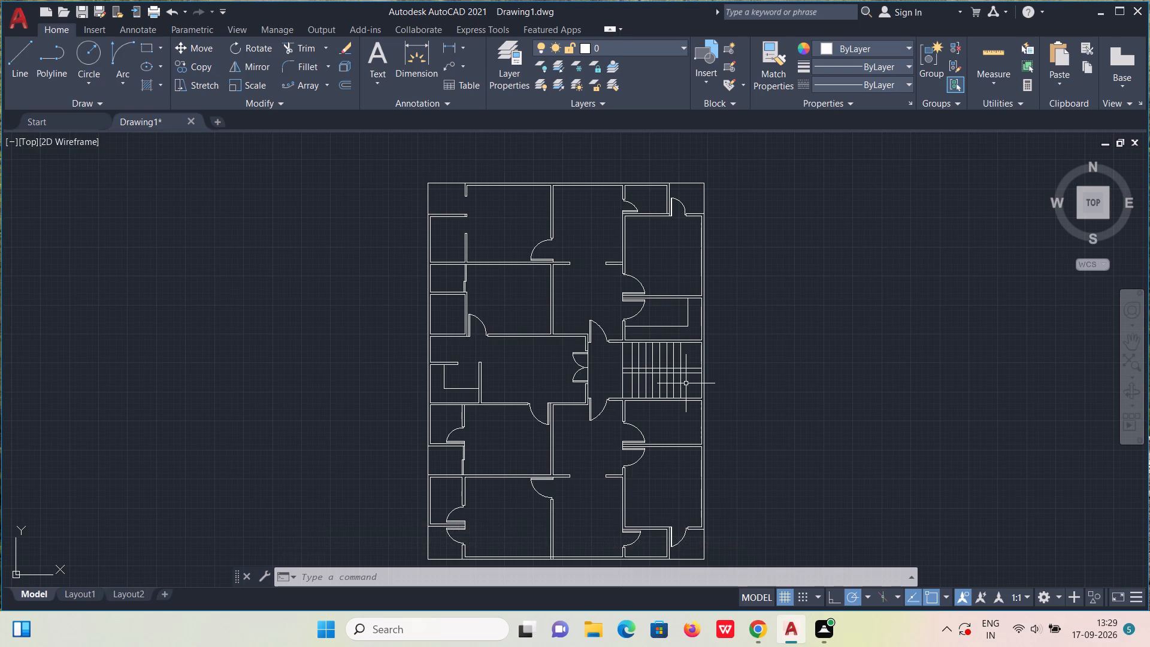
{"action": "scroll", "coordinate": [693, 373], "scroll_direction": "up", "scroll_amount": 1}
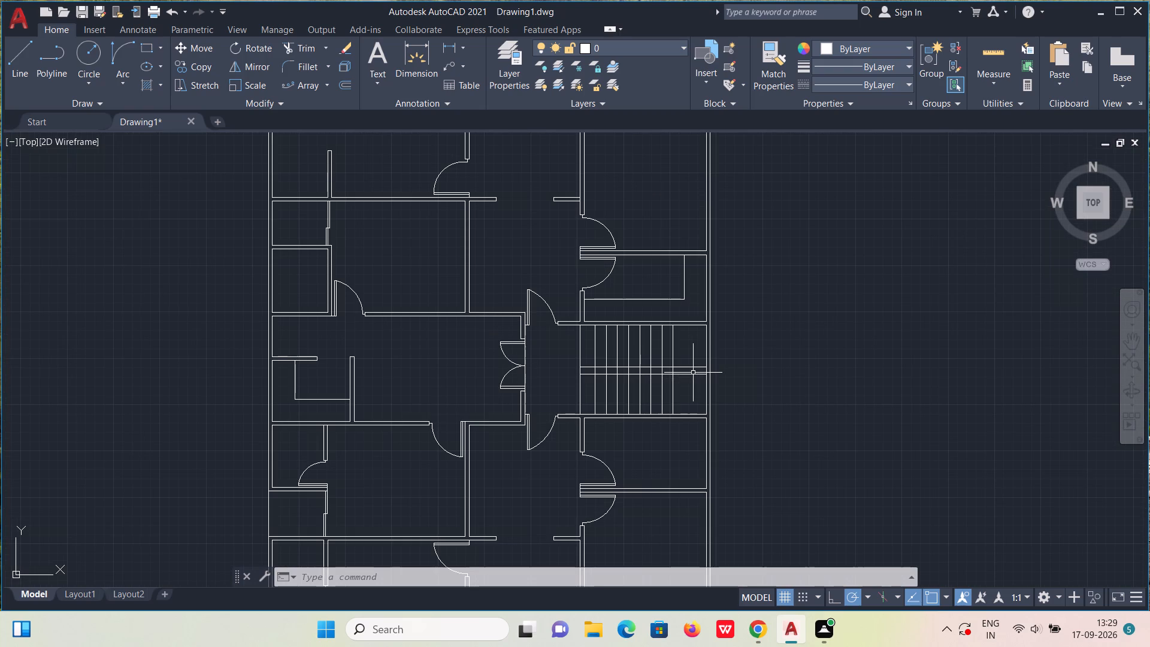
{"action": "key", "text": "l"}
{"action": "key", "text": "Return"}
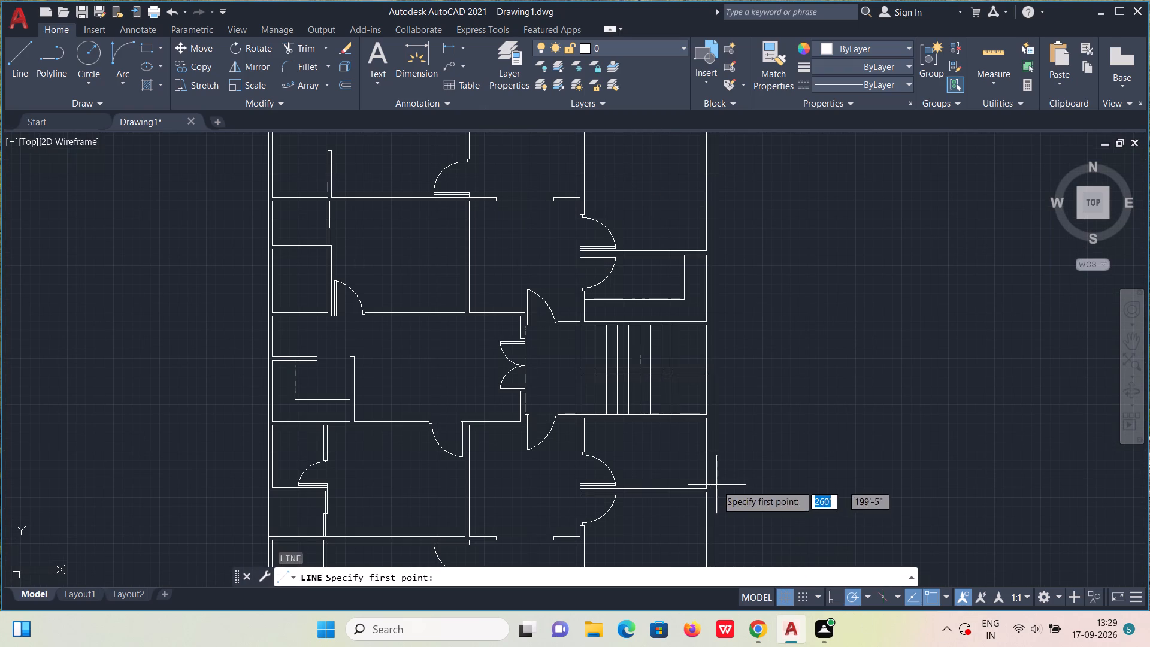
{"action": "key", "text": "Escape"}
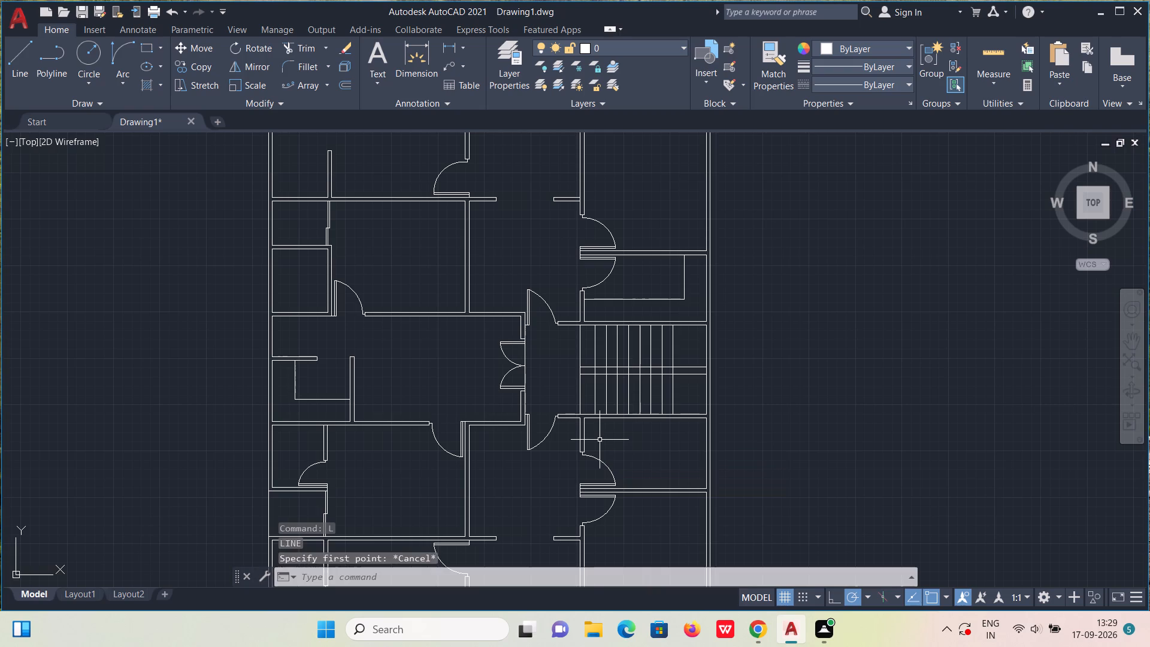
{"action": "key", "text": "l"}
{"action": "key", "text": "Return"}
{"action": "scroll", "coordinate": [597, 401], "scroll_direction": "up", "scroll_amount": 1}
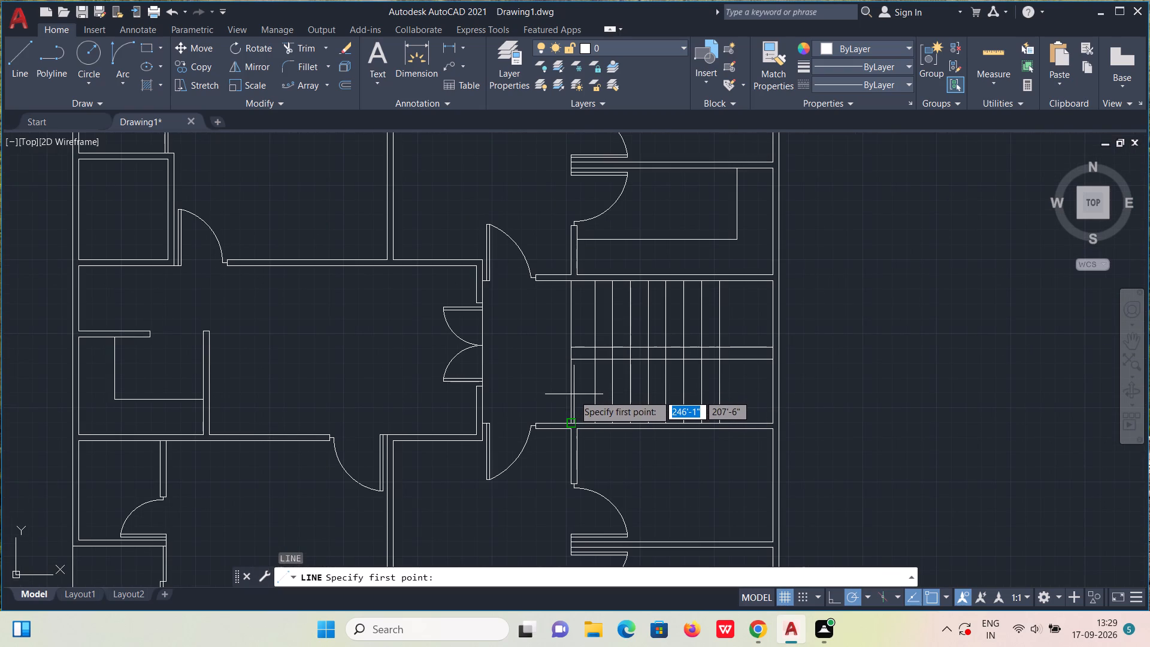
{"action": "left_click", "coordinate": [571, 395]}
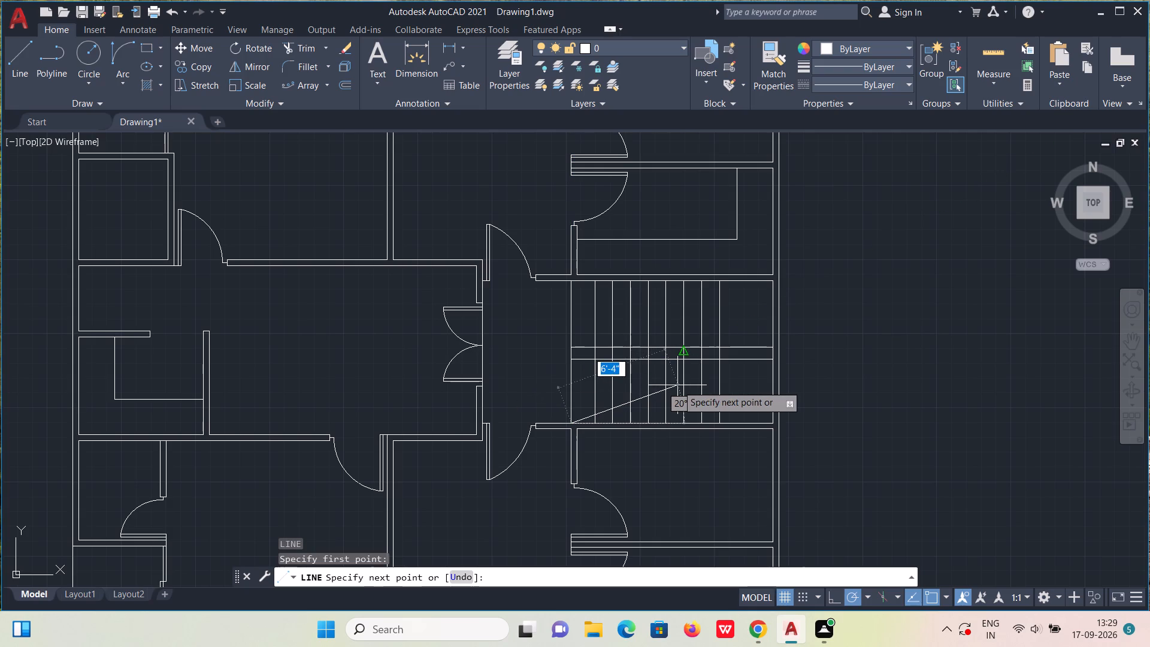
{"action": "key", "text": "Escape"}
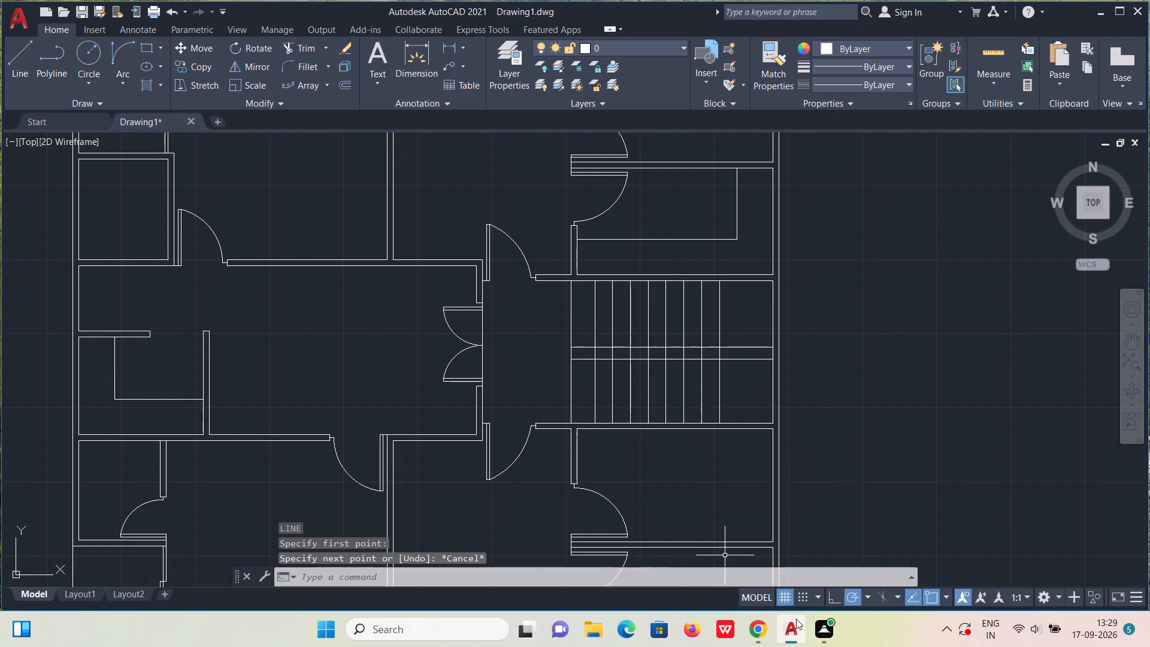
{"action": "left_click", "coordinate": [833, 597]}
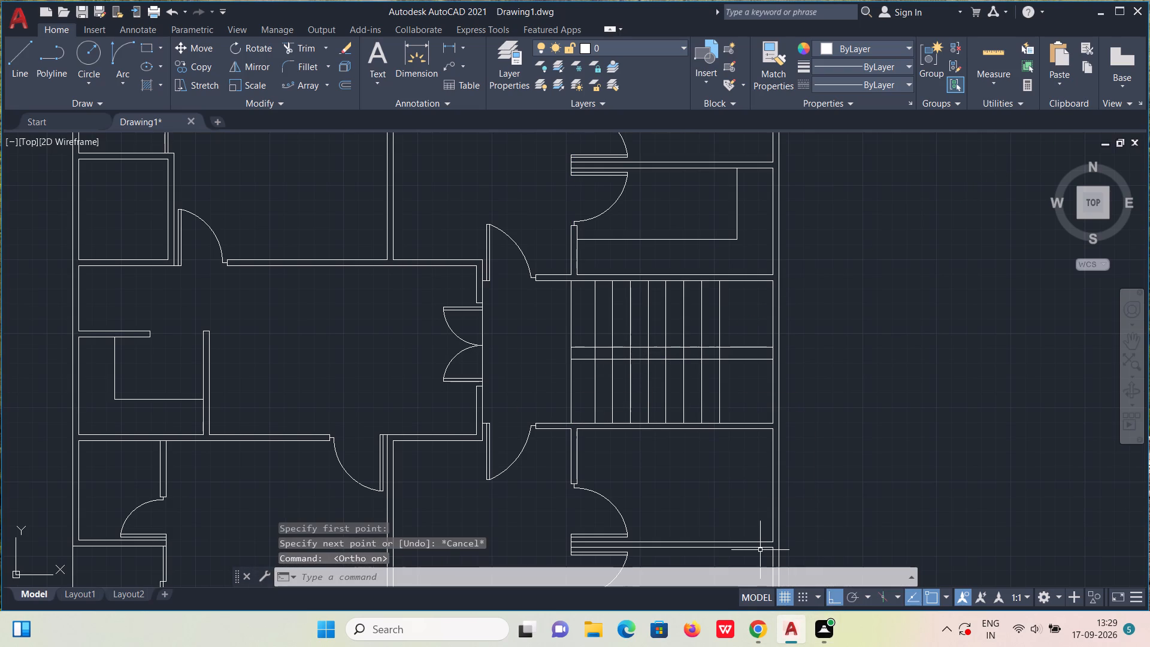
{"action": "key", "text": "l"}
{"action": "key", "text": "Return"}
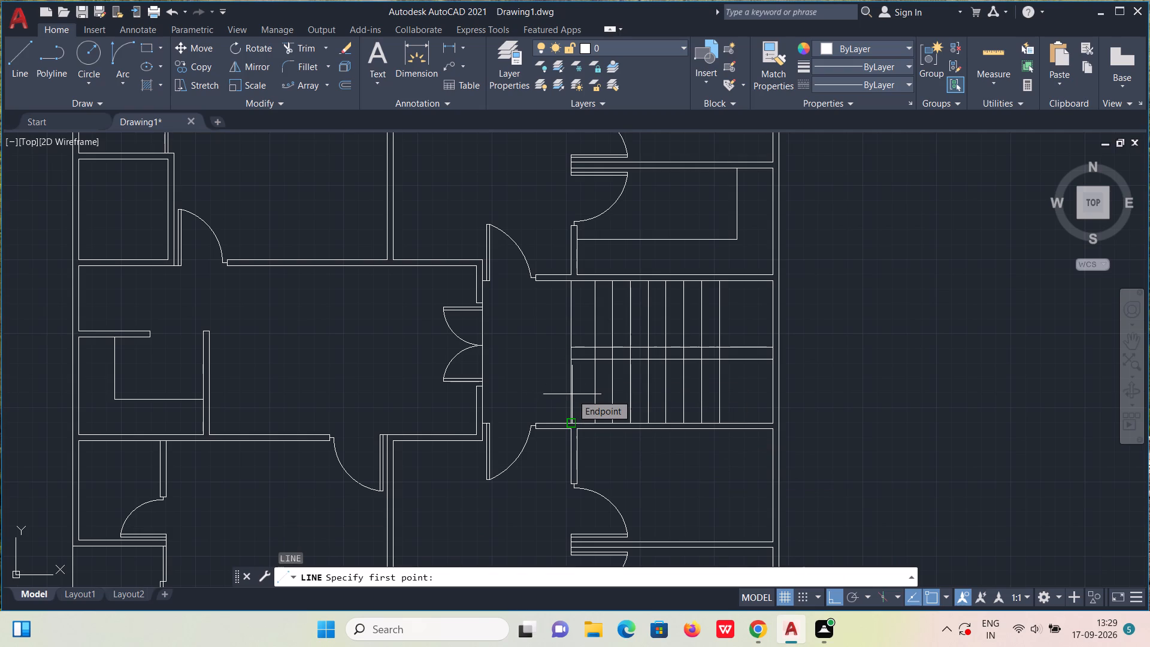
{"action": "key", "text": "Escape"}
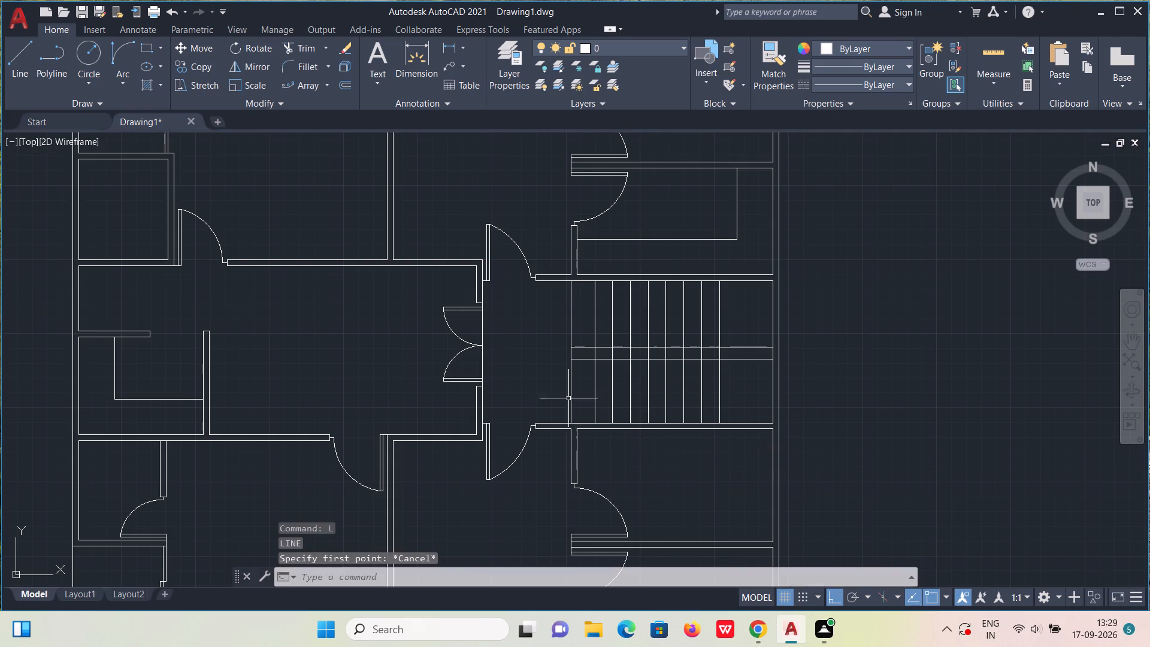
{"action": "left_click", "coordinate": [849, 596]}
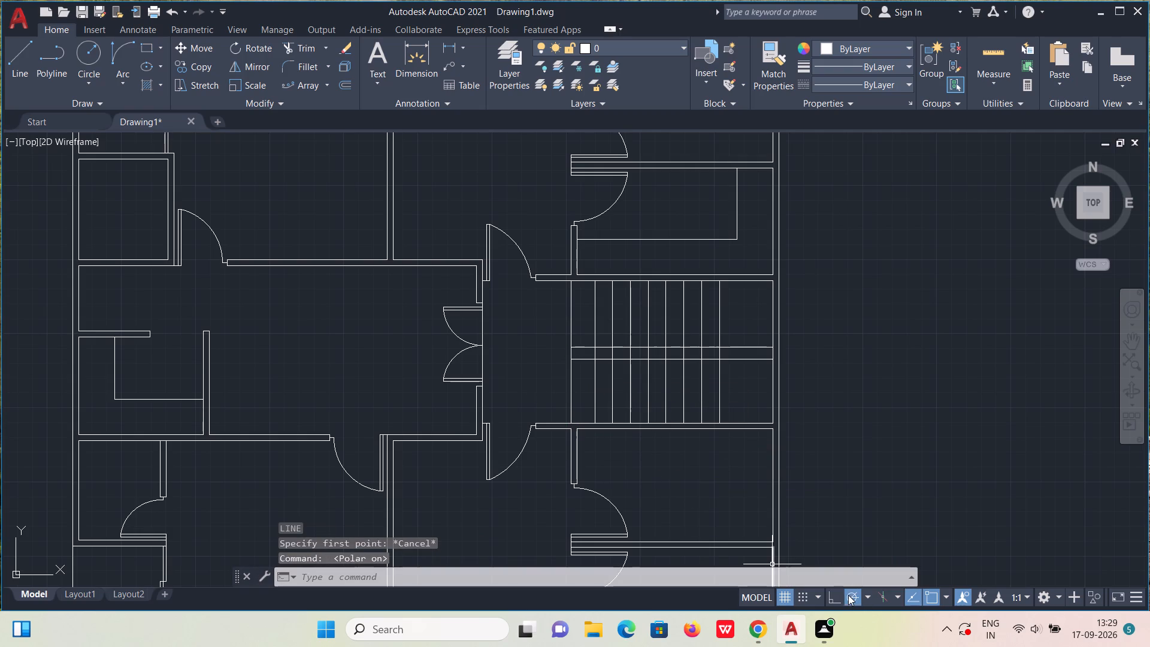
Trim all eight tread lines where they cross the gap between the stair's two horizontal middle lines.
{"action": "left_click", "coordinate": [293, 46]}
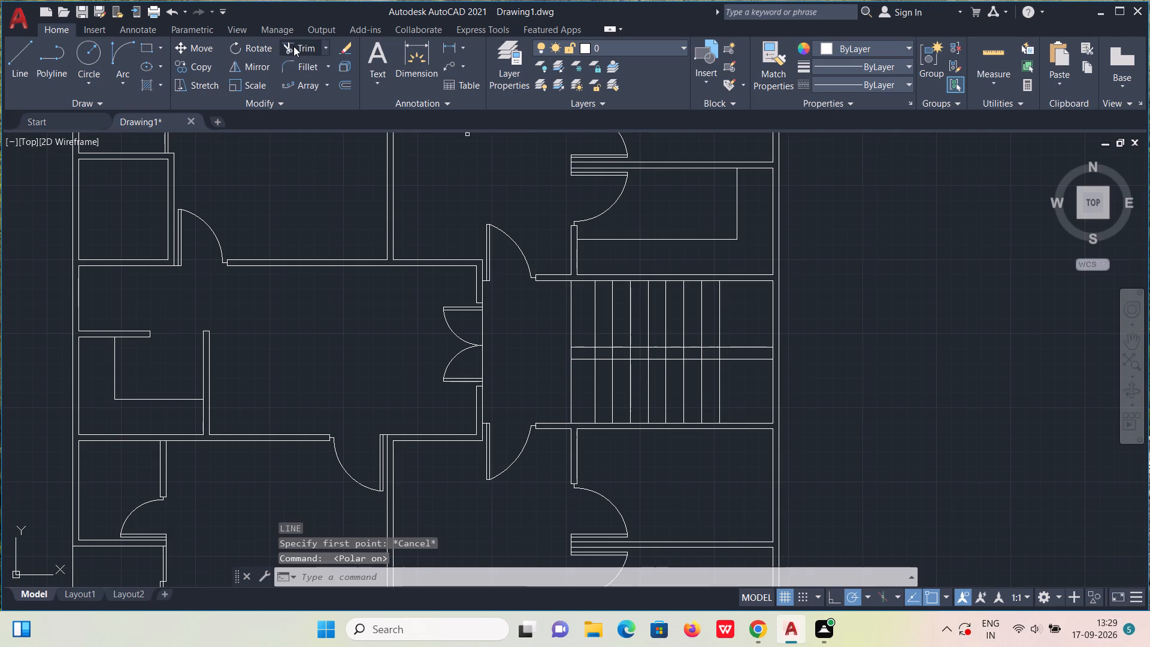
{"action": "scroll", "coordinate": [527, 307], "scroll_direction": "up", "scroll_amount": 3}
{"action": "middle_click_drag", "start_coordinate": [773, 481], "coordinate": [349, 269]}
{"action": "scroll", "coordinate": [349, 269], "scroll_direction": "down", "scroll_amount": 1}
{"action": "middle_click", "coordinate": [349, 269]}
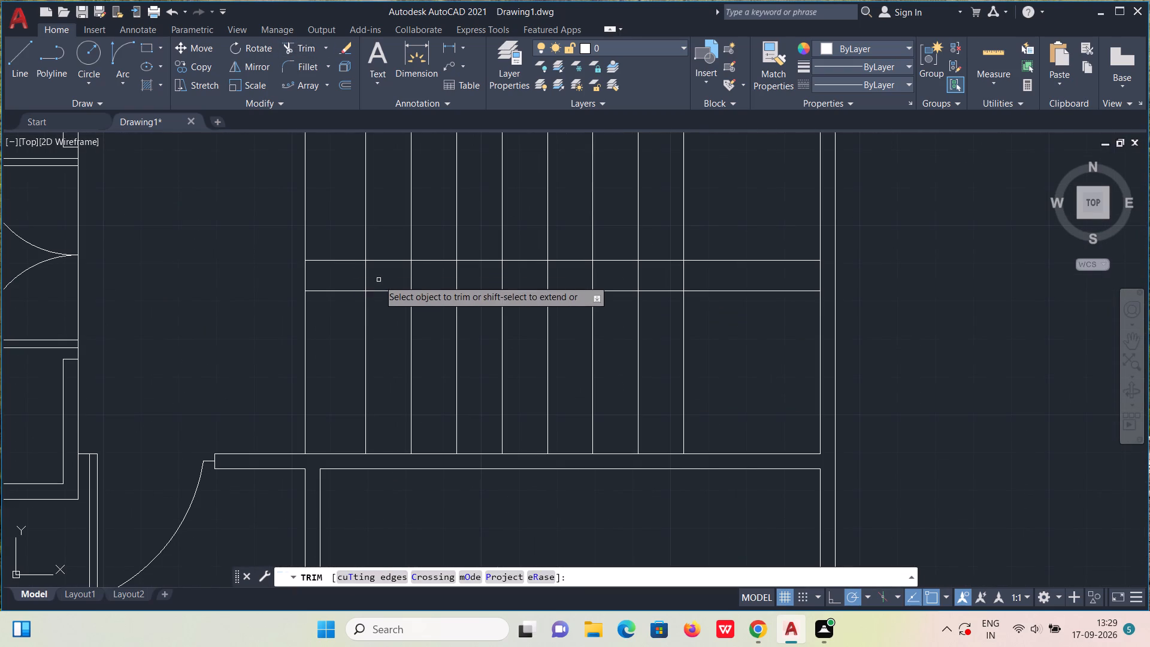
{"action": "left_click_drag", "start_coordinate": [344, 274], "coordinate": [452, 284]}
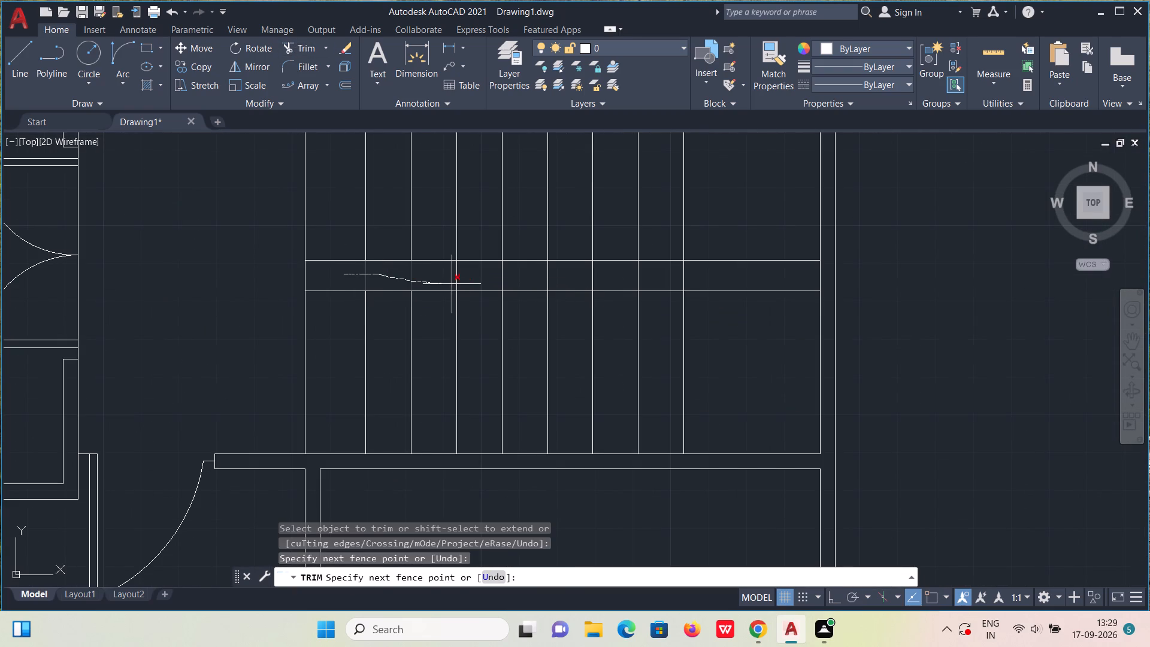
{"action": "left_click_drag", "start_coordinate": [452, 284], "coordinate": [694, 277]}
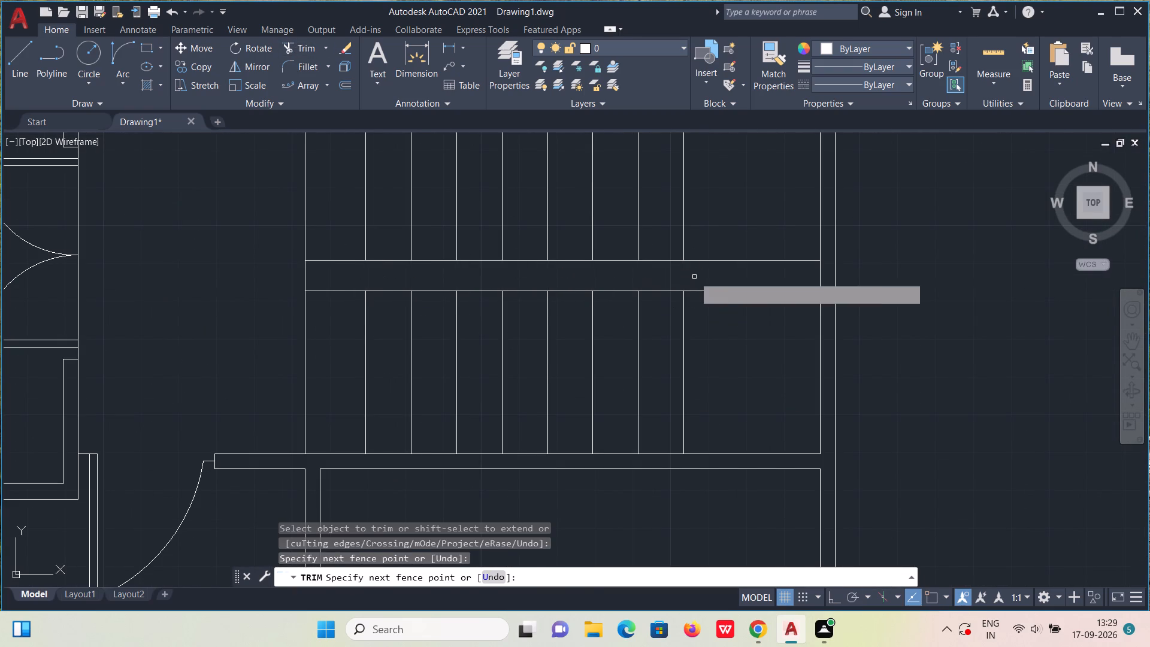
Trim away the two horizontal middle lines east of the easternmost tread line.
{"action": "scroll", "coordinate": [694, 277], "scroll_direction": "down", "scroll_amount": 1}
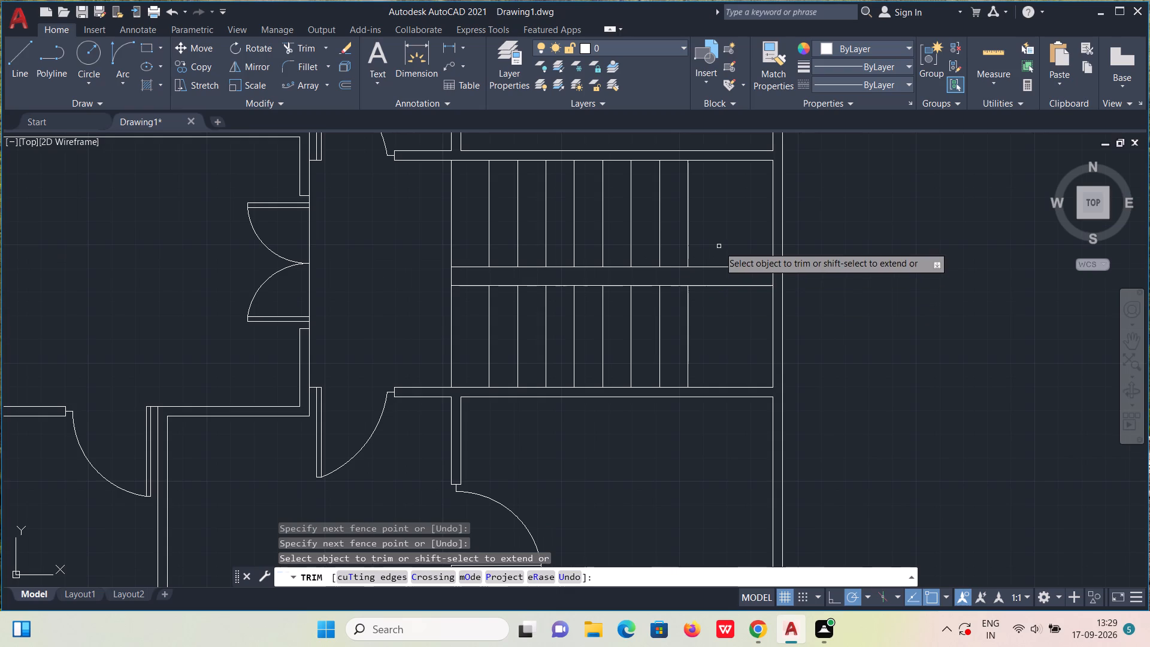
{"action": "left_click_drag", "start_coordinate": [719, 253], "coordinate": [731, 313]}
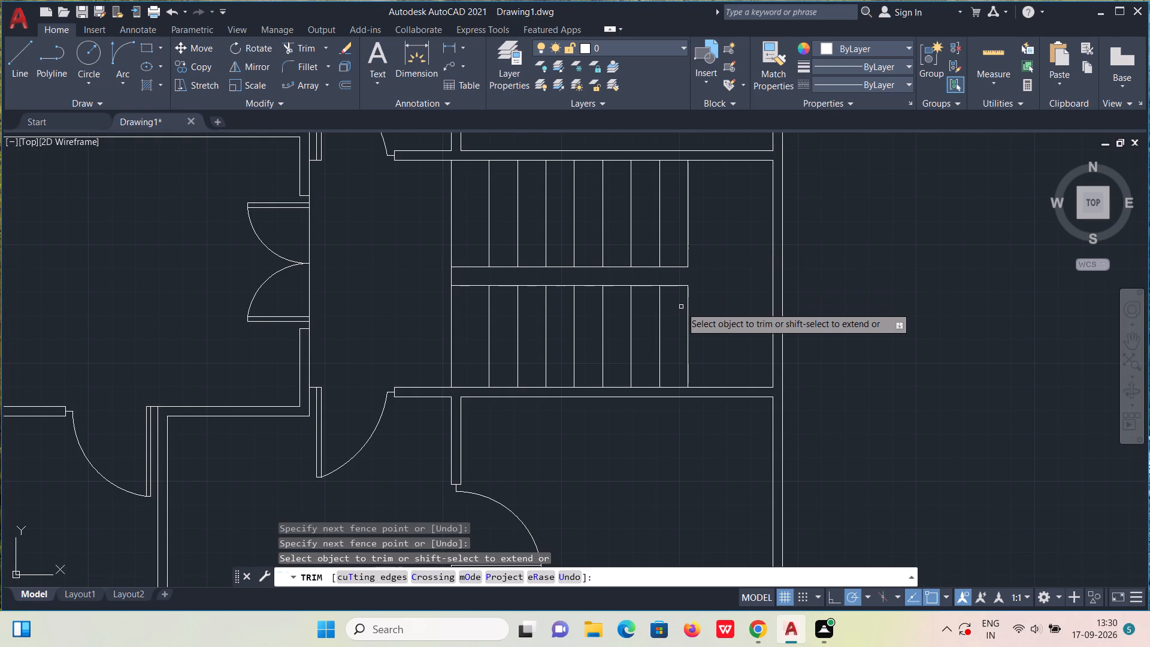
{"action": "key", "text": "Escape"}
Draw a vertical line joining the east ends of the stair's two horizontal middle lines.
{"action": "key", "text": "l"}
{"action": "key", "text": "Return"}
{"action": "scroll", "coordinate": [686, 290], "scroll_direction": "up", "scroll_amount": 2}
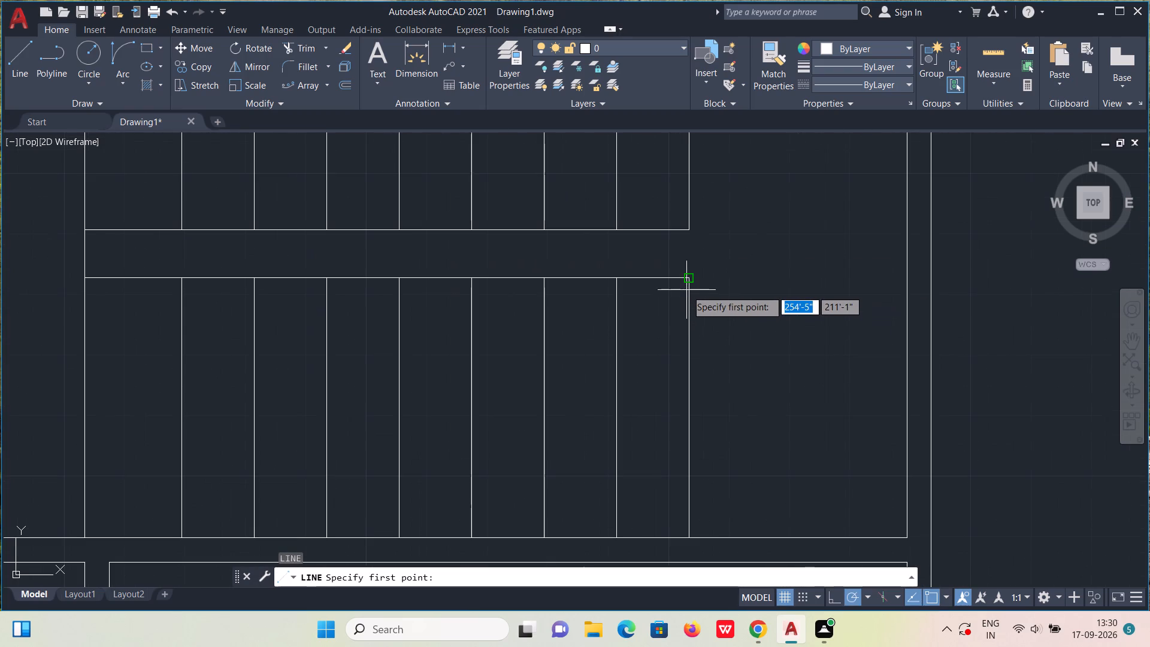
{"action": "left_click", "coordinate": [688, 276]}
{"action": "left_click", "coordinate": [686, 234]}
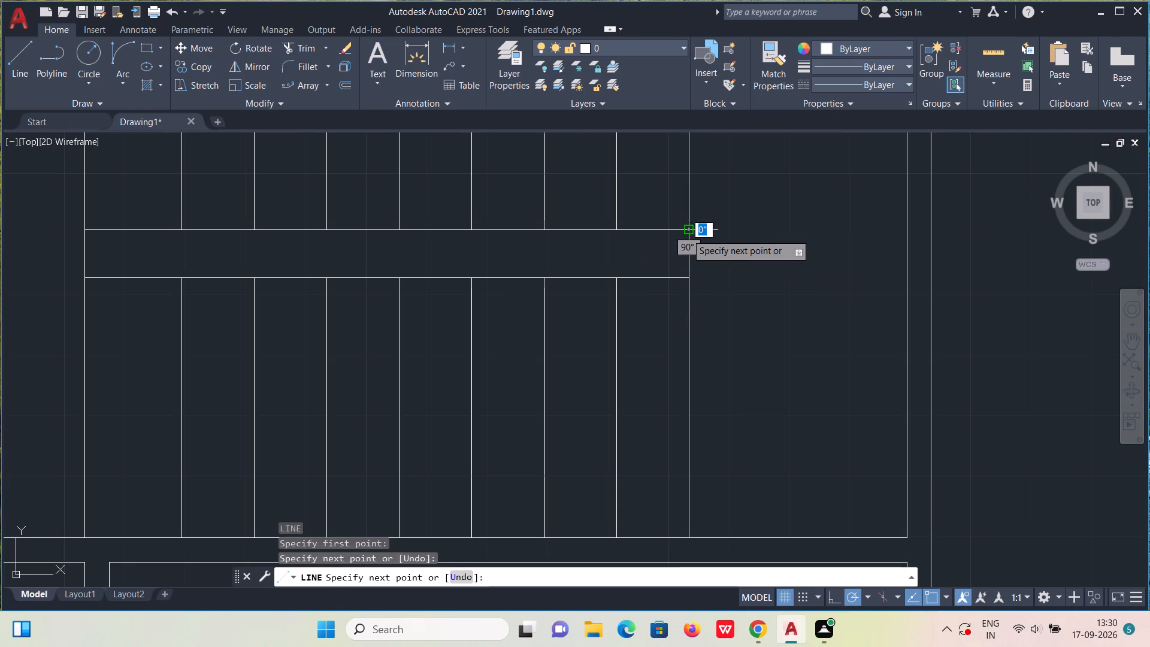
{"action": "key", "text": "Escape"}
Look over the whole floor plan, including the stair and the rooms north of it.
{"action": "scroll", "coordinate": [686, 237], "scroll_direction": "down", "scroll_amount": 4}
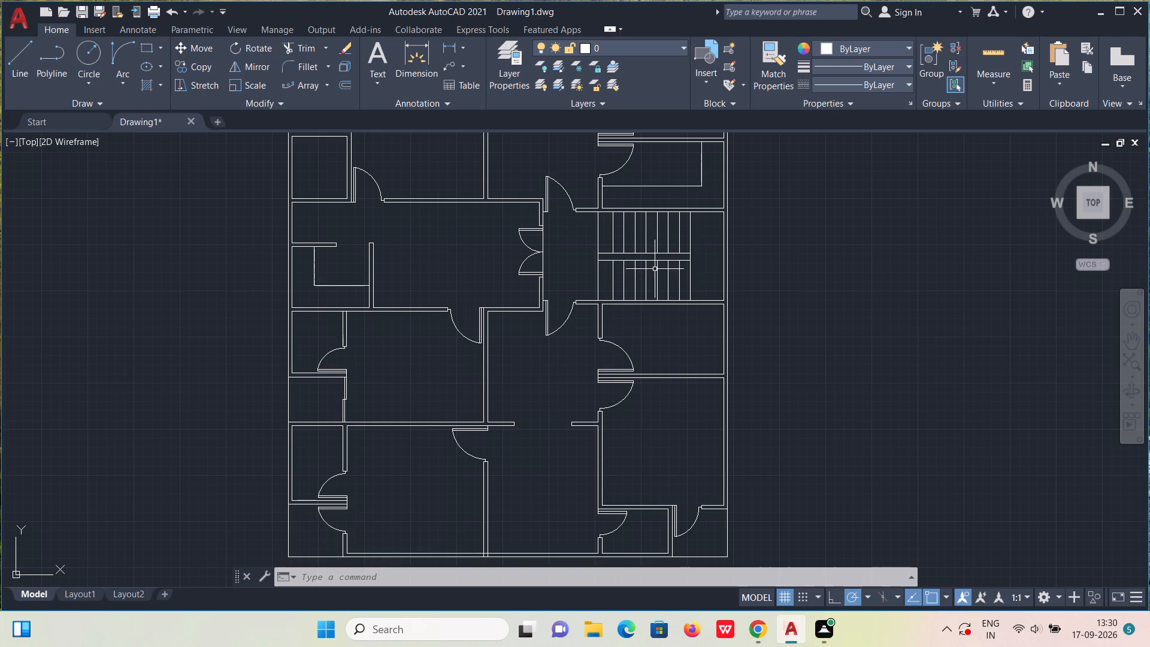
{"action": "scroll", "coordinate": [570, 307], "scroll_direction": "down", "scroll_amount": 1}
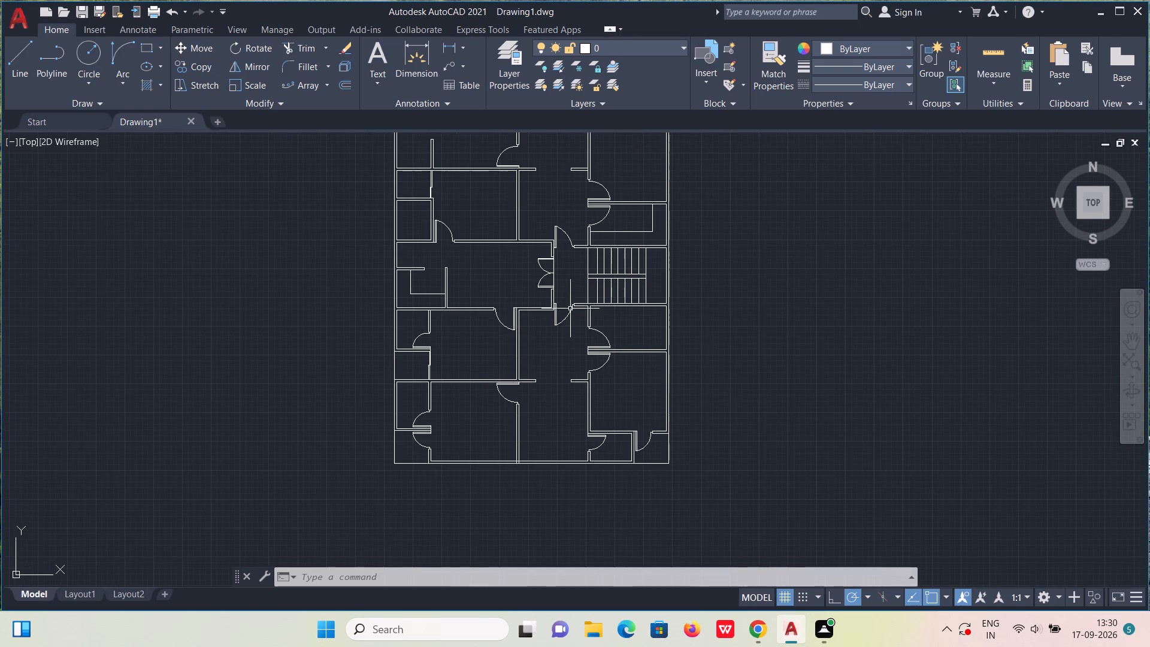
{"action": "scroll", "coordinate": [573, 310], "scroll_direction": "down", "scroll_amount": 1}
{"action": "middle_click_drag", "start_coordinate": [555, 283], "coordinate": [710, 452]}
{"action": "scroll", "coordinate": [710, 452], "scroll_direction": "up", "scroll_amount": 3}
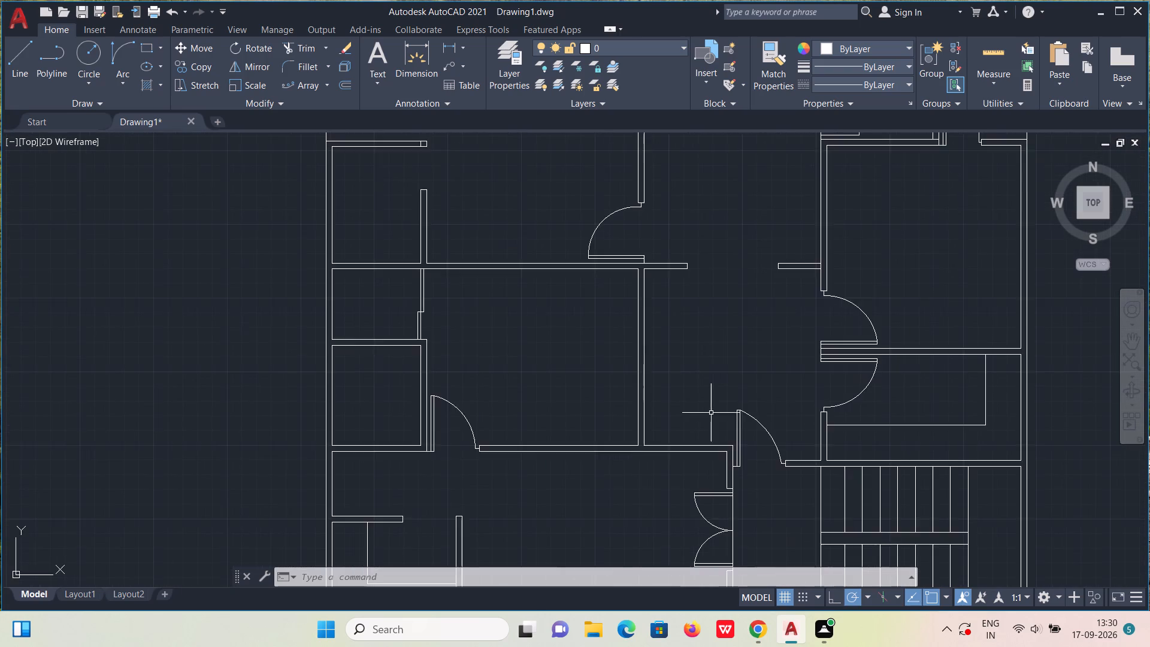
{"action": "scroll", "coordinate": [711, 413], "scroll_direction": "down", "scroll_amount": 2}
{"action": "middle_click_drag", "start_coordinate": [701, 401], "coordinate": [594, 300]}
{"action": "middle_click", "coordinate": [593, 300]}
{"action": "middle_click_drag", "start_coordinate": [589, 287], "coordinate": [583, 274]}
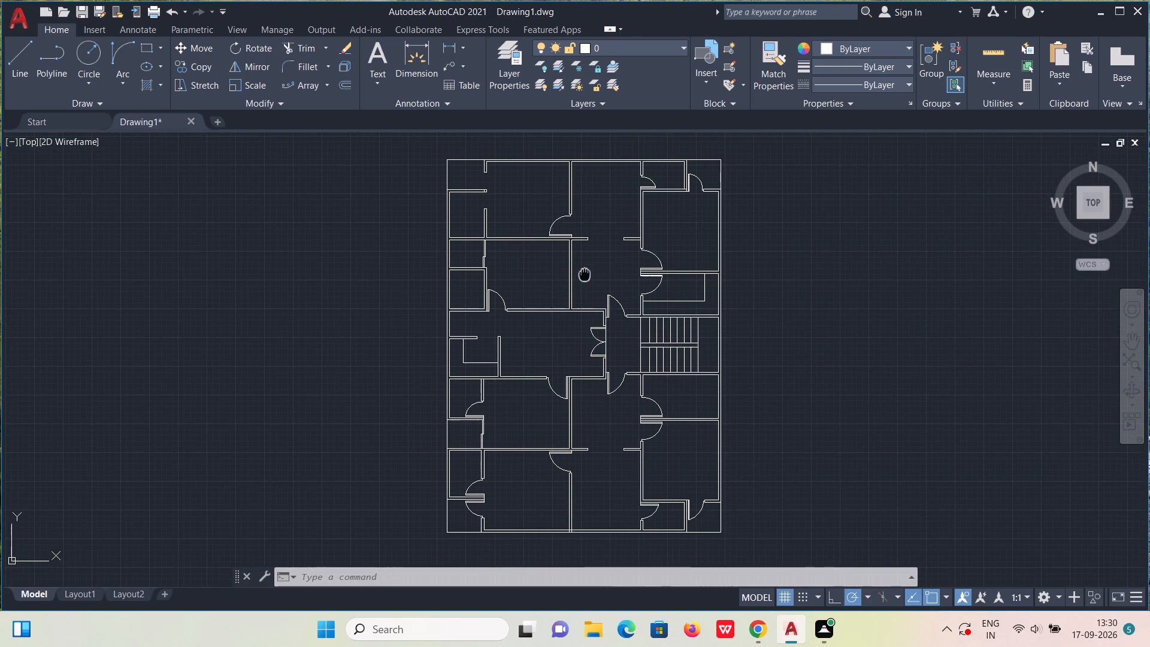
{"action": "middle_click_drag", "start_coordinate": [583, 274], "coordinate": [579, 289]}
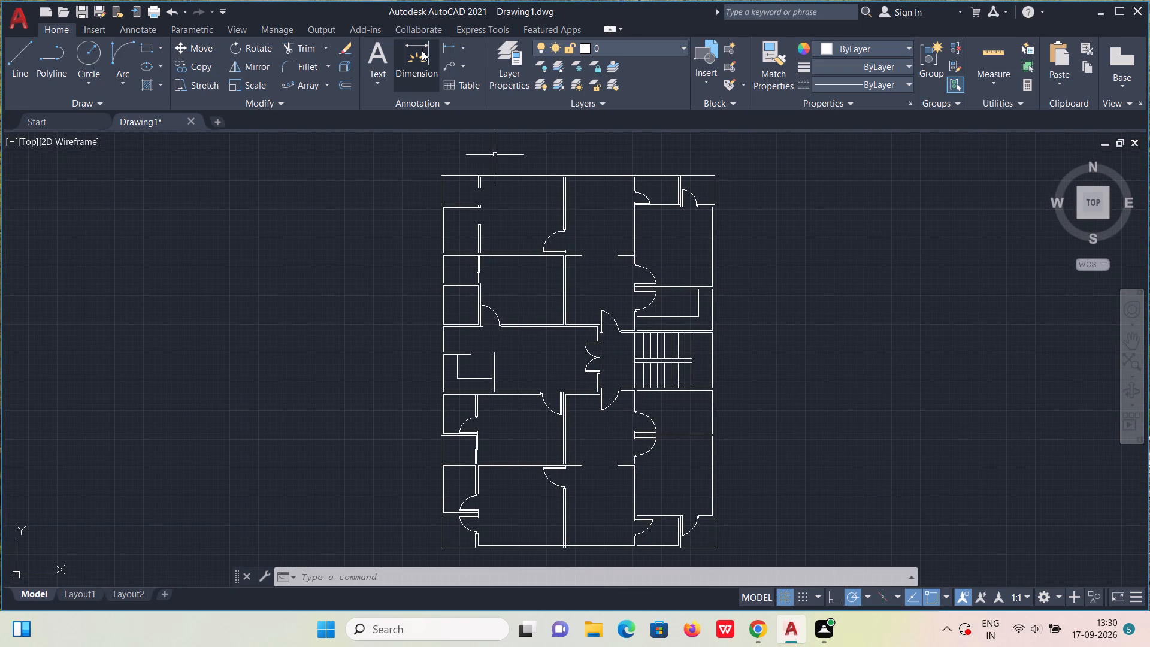
Dimension the plan's overall width along its north outer edge, placing the dimension line about 5' north of it.
{"action": "left_click", "coordinate": [422, 50]}
{"action": "scroll", "coordinate": [508, 188], "scroll_direction": "up", "scroll_amount": 2}
{"action": "middle_click_drag", "start_coordinate": [477, 208], "coordinate": [458, 322]}
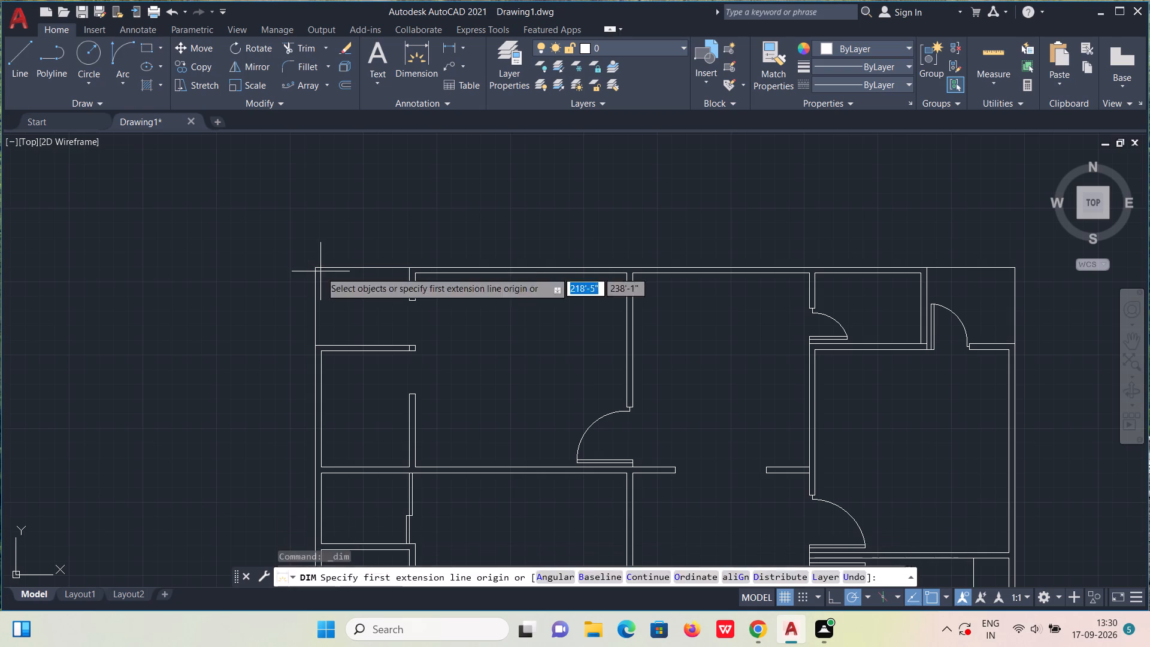
{"action": "left_click", "coordinate": [316, 269]}
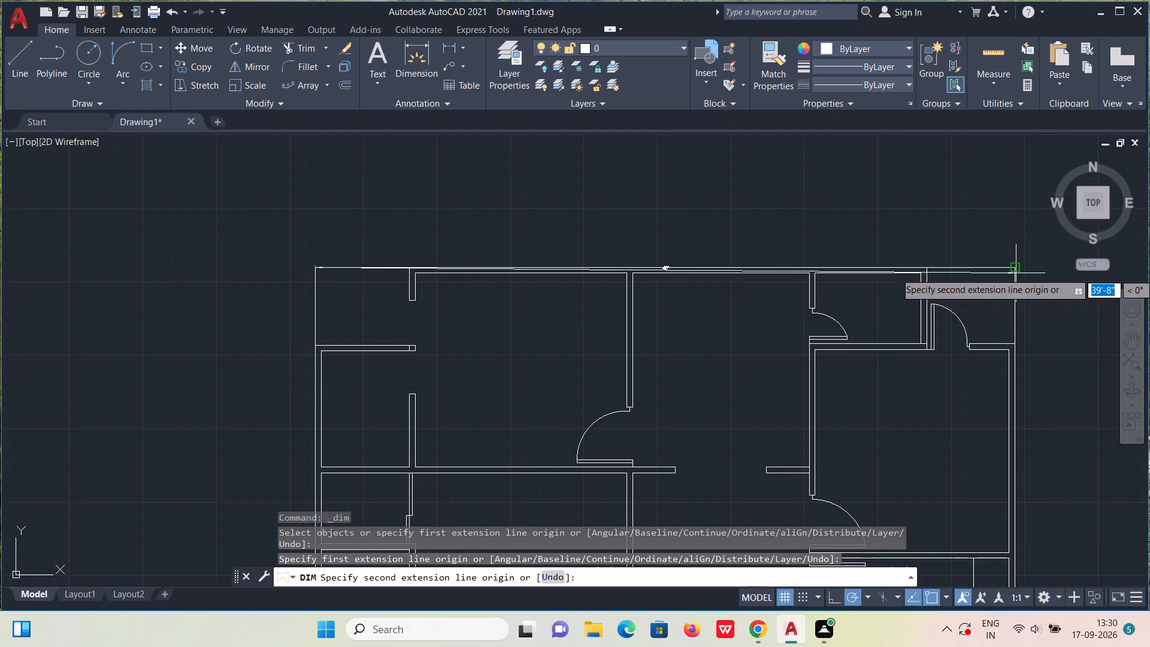
{"action": "left_click", "coordinate": [1016, 268]}
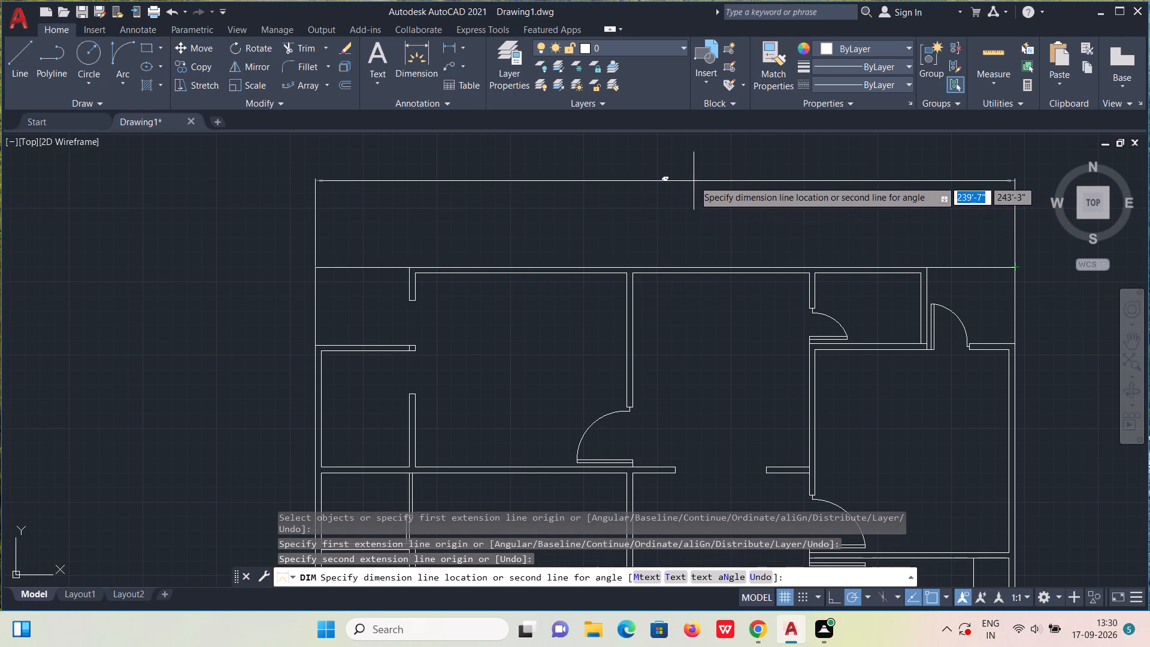
{"action": "left_click", "coordinate": [694, 180]}
{"action": "scroll", "coordinate": [644, 190], "scroll_direction": "up", "scroll_amount": 3}
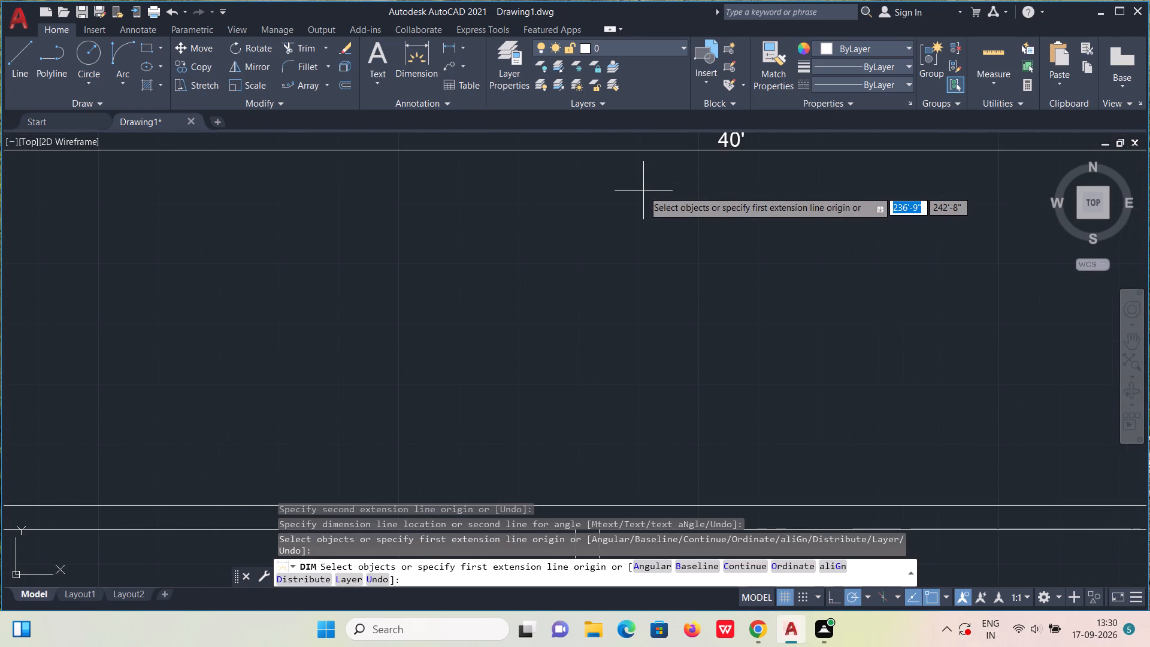
{"action": "scroll", "coordinate": [644, 196], "scroll_direction": "down", "scroll_amount": 1}
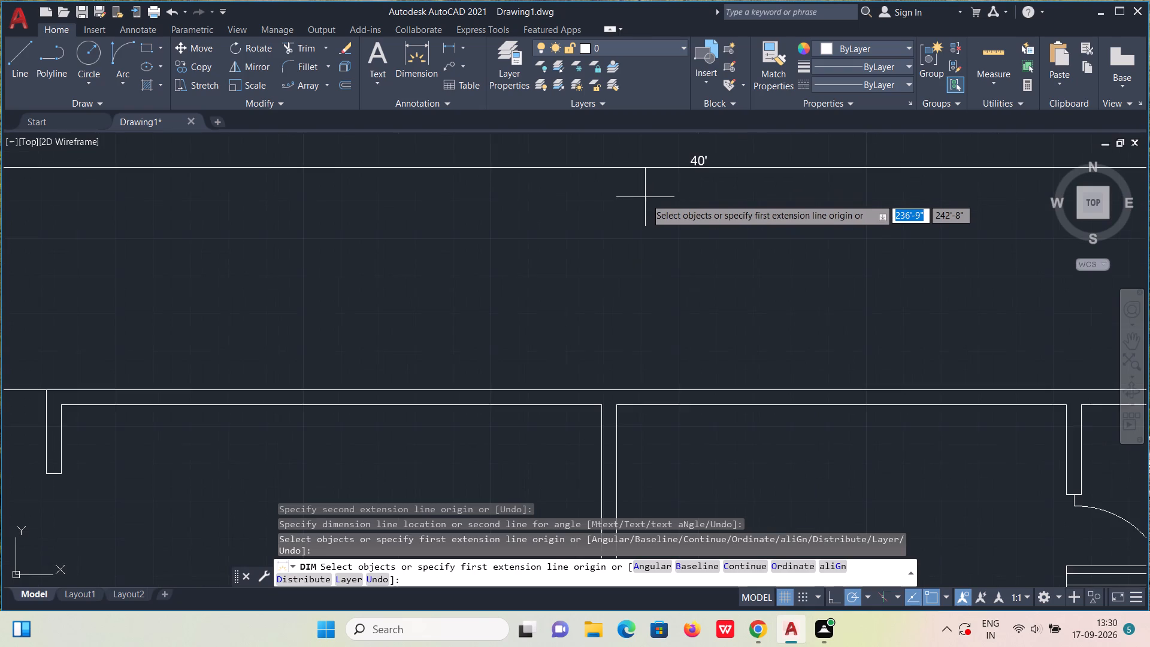
{"action": "scroll", "coordinate": [646, 199], "scroll_direction": "down", "scroll_amount": 2}
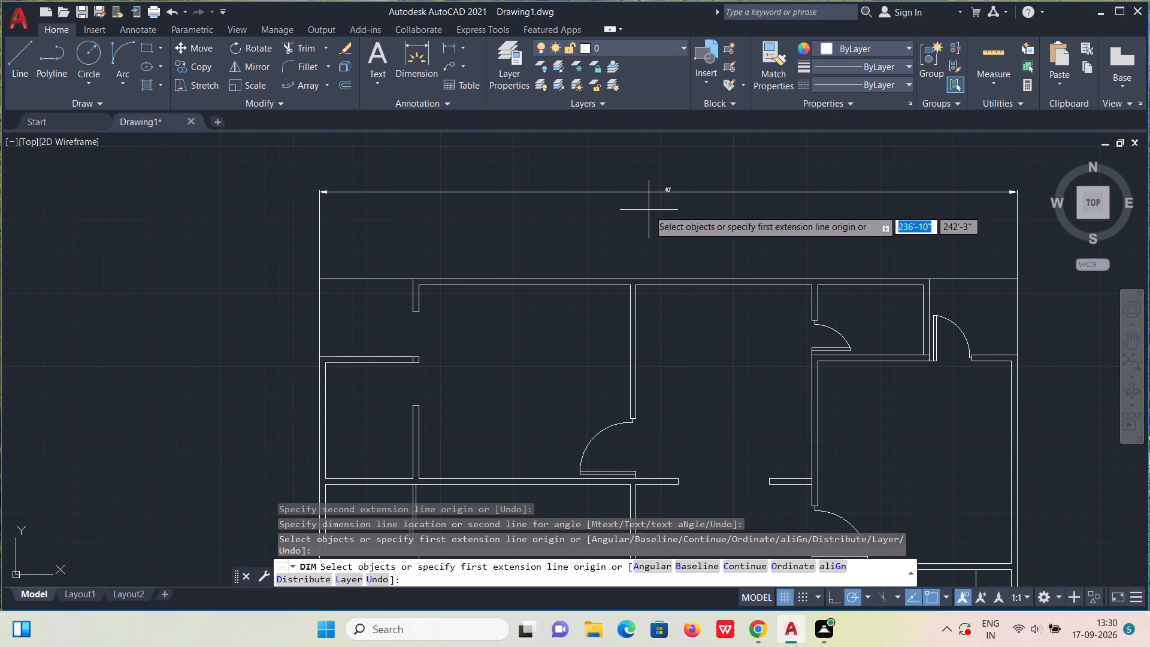
{"action": "scroll", "coordinate": [680, 199], "scroll_direction": "up", "scroll_amount": 2}
{"action": "scroll", "coordinate": [680, 199], "scroll_direction": "down", "scroll_amount": 2}
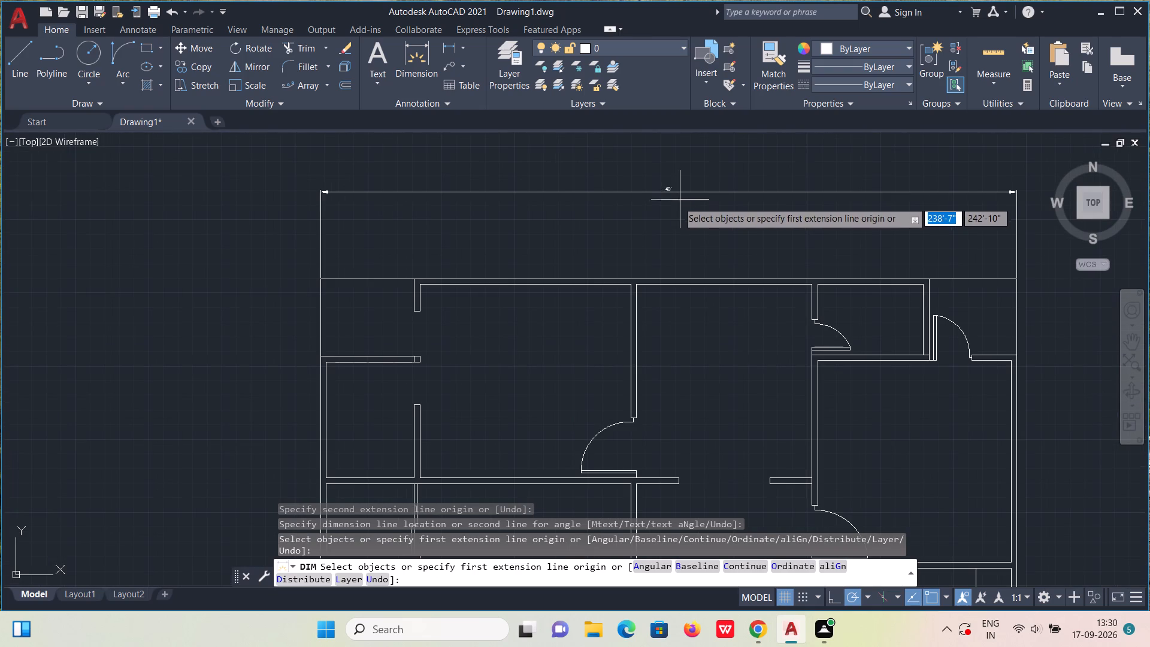
Quick-measure the floor plan's overall width and depth from around its northeast corner.
{"action": "left_click", "coordinate": [994, 59]}
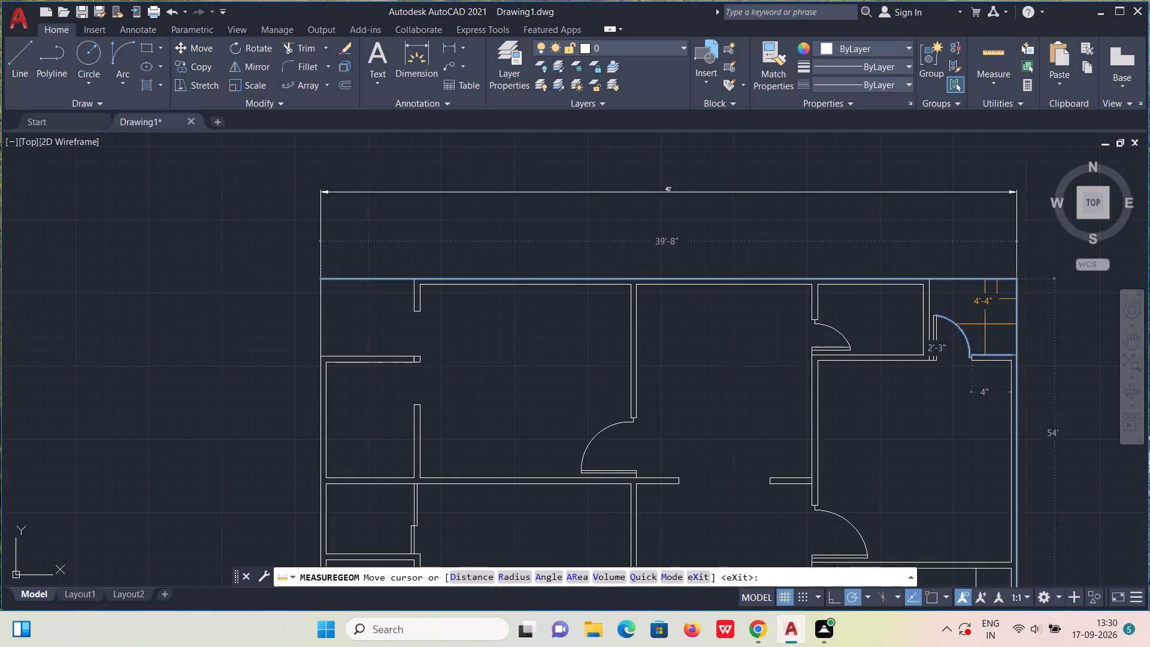
{"action": "scroll", "coordinate": [985, 324], "scroll_direction": "up", "scroll_amount": 1}
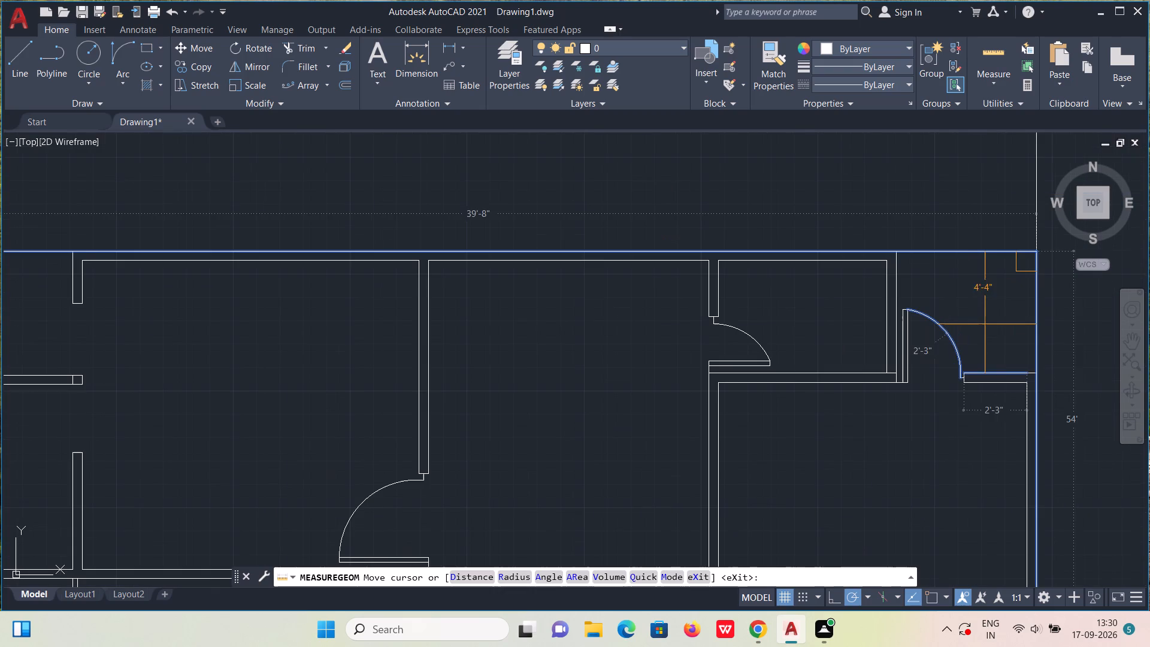
{"action": "scroll", "coordinate": [985, 324], "scroll_direction": "up", "scroll_amount": 1}
{"action": "scroll", "coordinate": [985, 324], "scroll_direction": "down", "scroll_amount": 2}
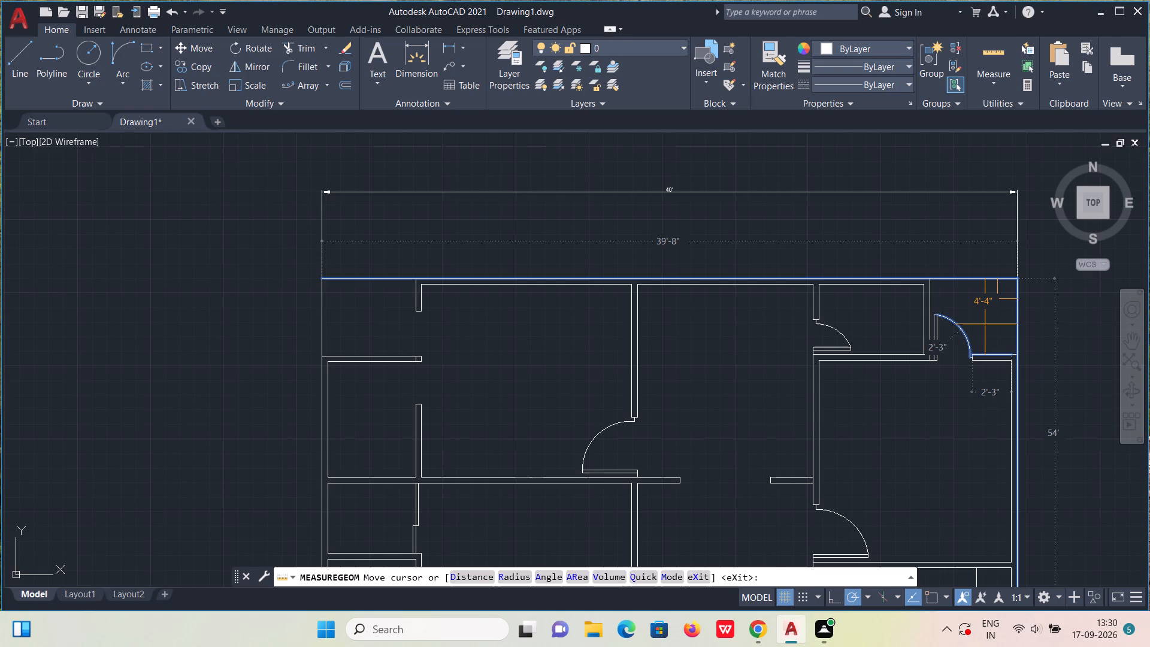
{"action": "key", "text": "ctrl+z"}
{"action": "key", "text": "Escape"}
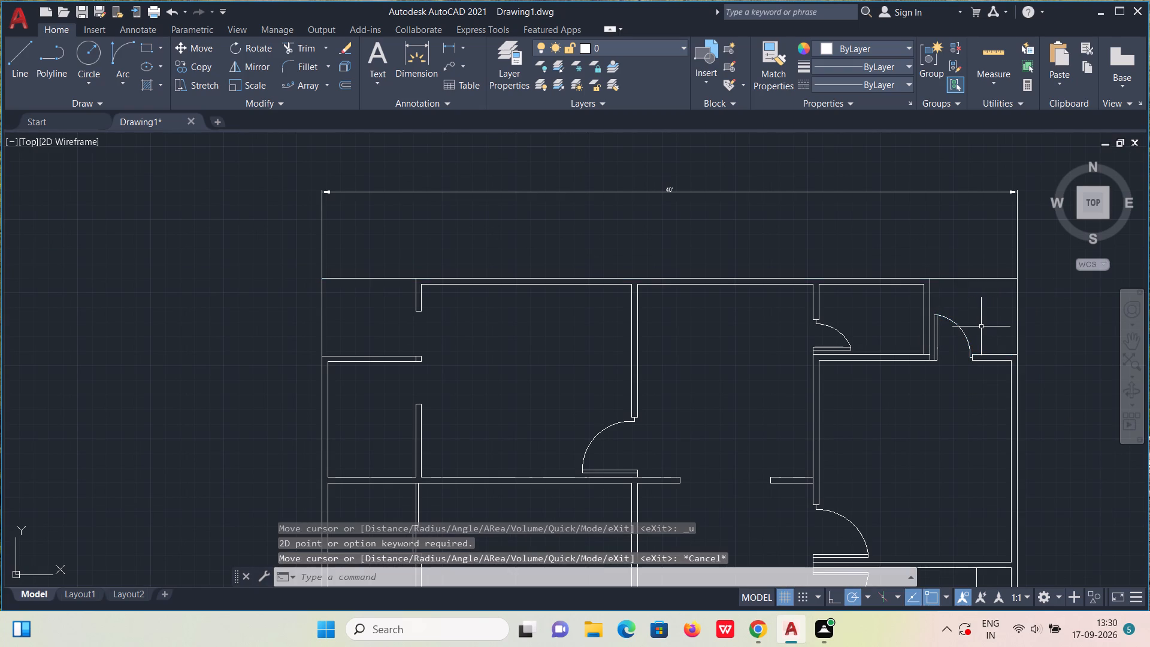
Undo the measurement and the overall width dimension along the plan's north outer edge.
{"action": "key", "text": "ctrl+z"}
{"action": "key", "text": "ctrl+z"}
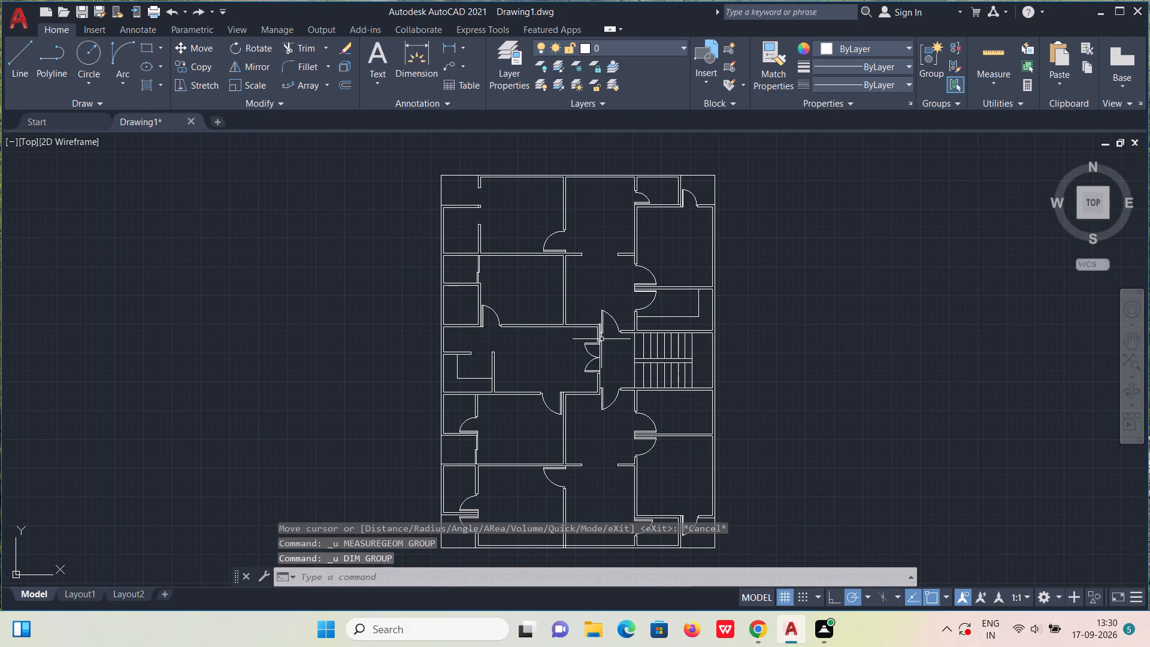
Dimension the plan's overall north-south length along its east outer edge, placing the dimension line about 7' east of it.
{"action": "middle_click_drag", "start_coordinate": [606, 332], "coordinate": [628, 259]}
{"action": "left_click", "coordinate": [413, 54]}
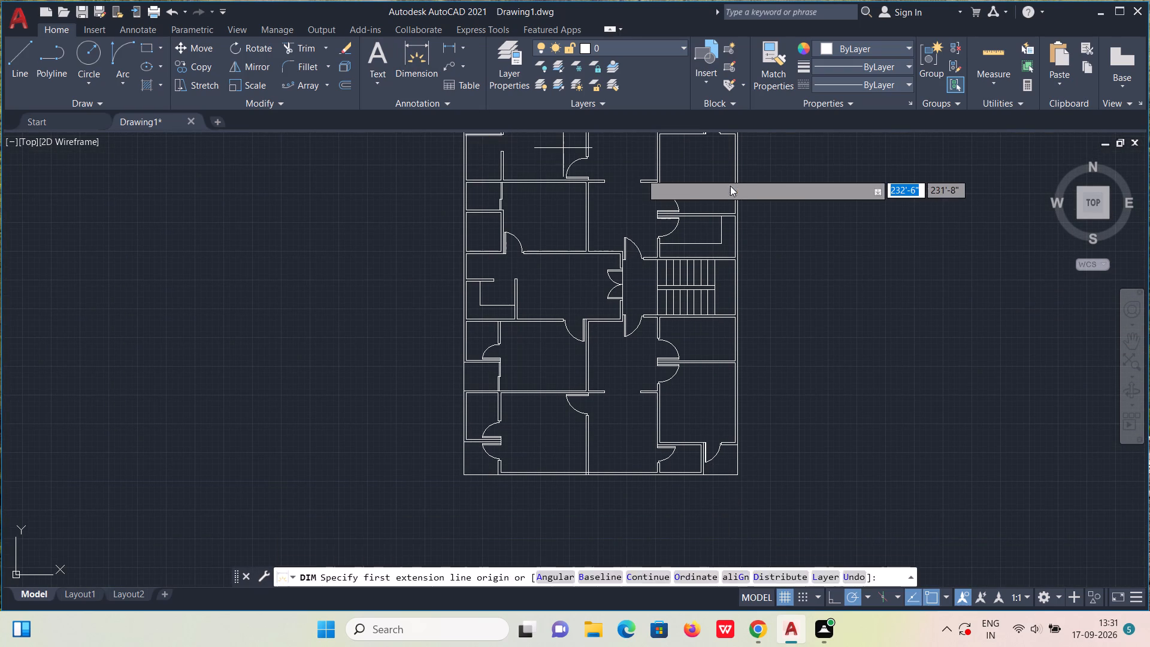
{"action": "scroll", "coordinate": [731, 201], "scroll_direction": "down", "scroll_amount": 1}
{"action": "middle_click_drag", "start_coordinate": [747, 196], "coordinate": [741, 241]}
{"action": "scroll", "coordinate": [739, 232], "scroll_direction": "up", "scroll_amount": 1}
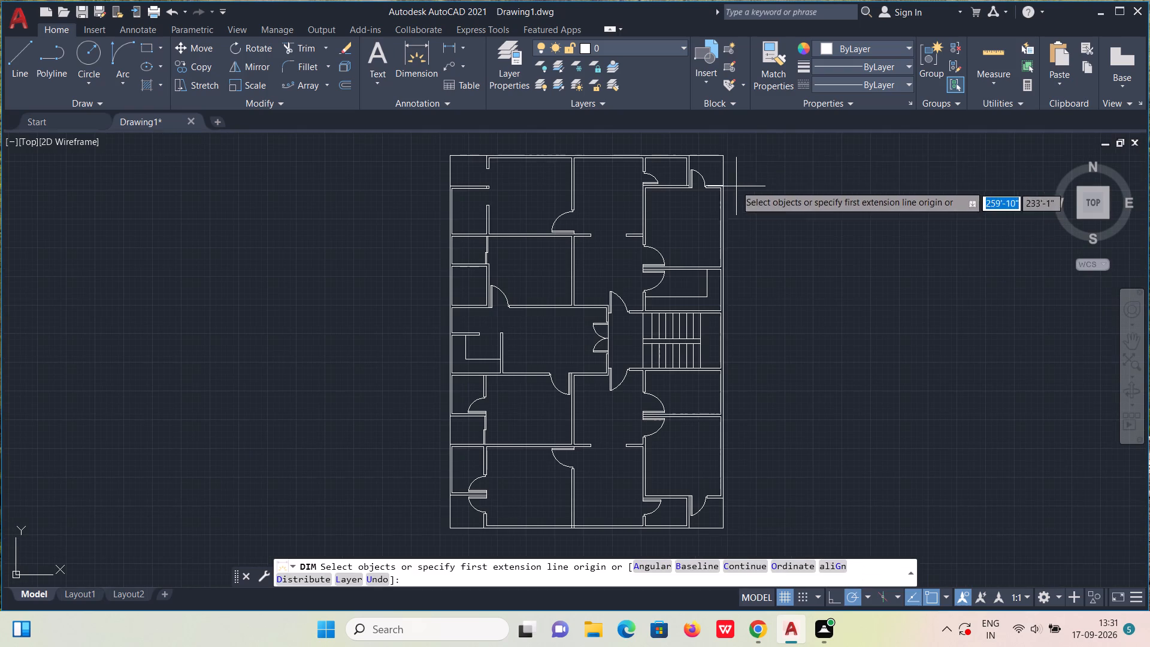
{"action": "left_click", "coordinate": [722, 160]}
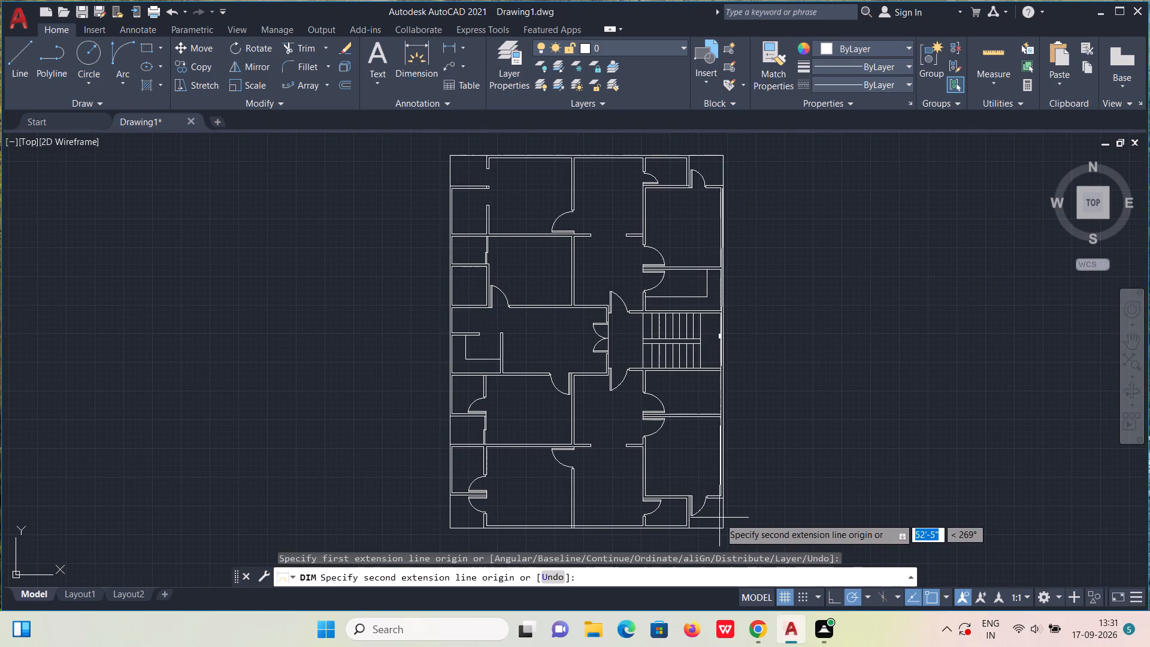
{"action": "left_click", "coordinate": [727, 529]}
{"action": "left_click", "coordinate": [770, 513]}
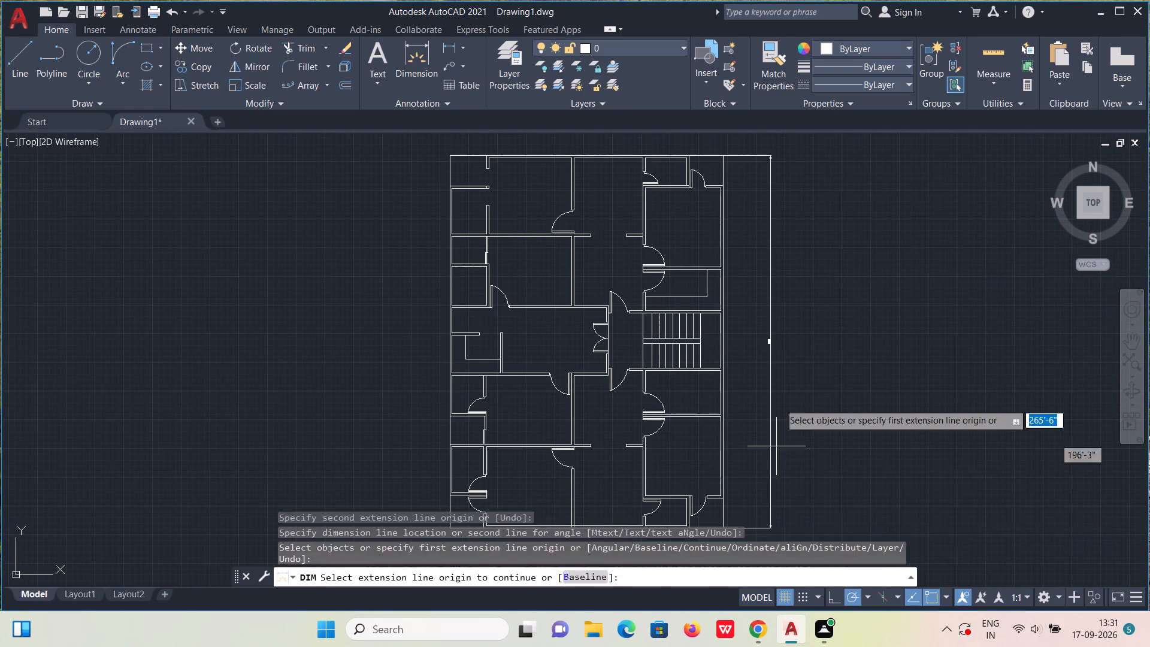
{"action": "scroll", "coordinate": [783, 364], "scroll_direction": "up", "scroll_amount": 4}
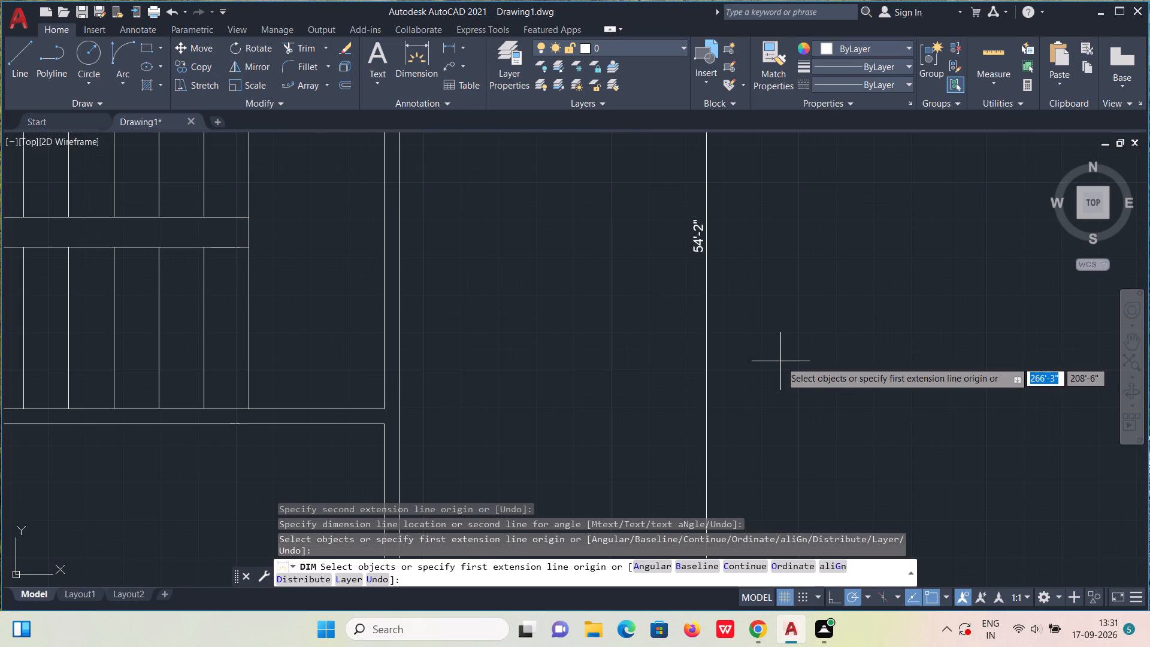
Dimension the plan's overall width along its north outer edge, placing the dimension line about 8' north of it.
{"action": "scroll", "coordinate": [676, 386], "scroll_direction": "down", "scroll_amount": 3}
{"action": "middle_click_drag", "start_coordinate": [538, 272], "coordinate": [989, 616]}
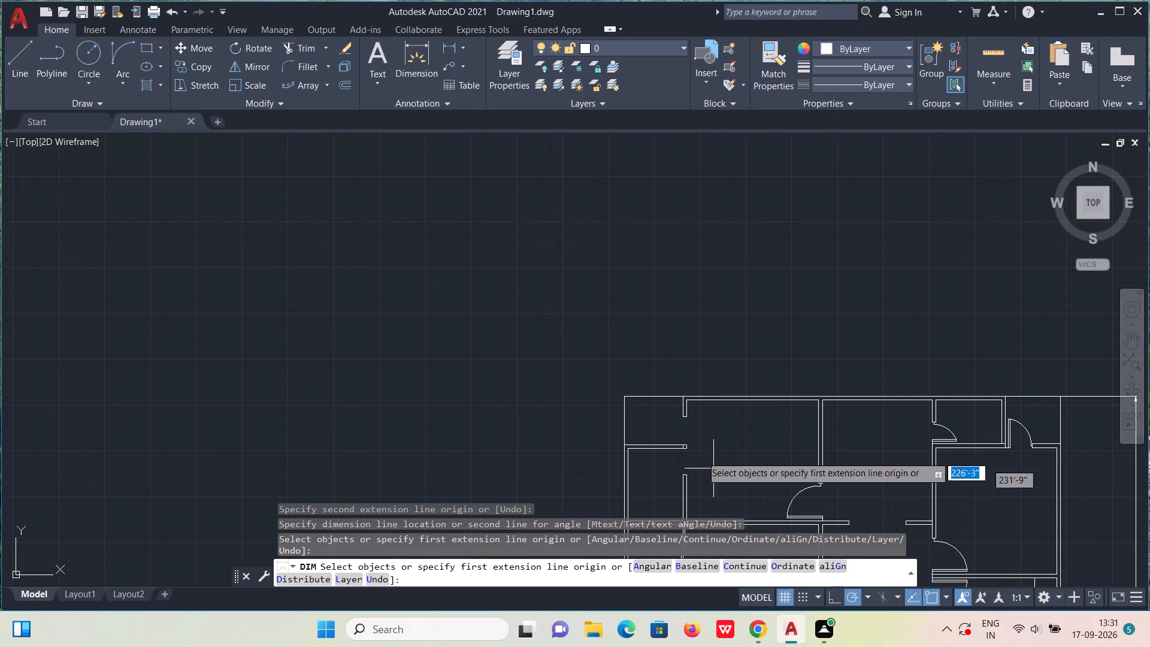
{"action": "left_click", "coordinate": [622, 393]}
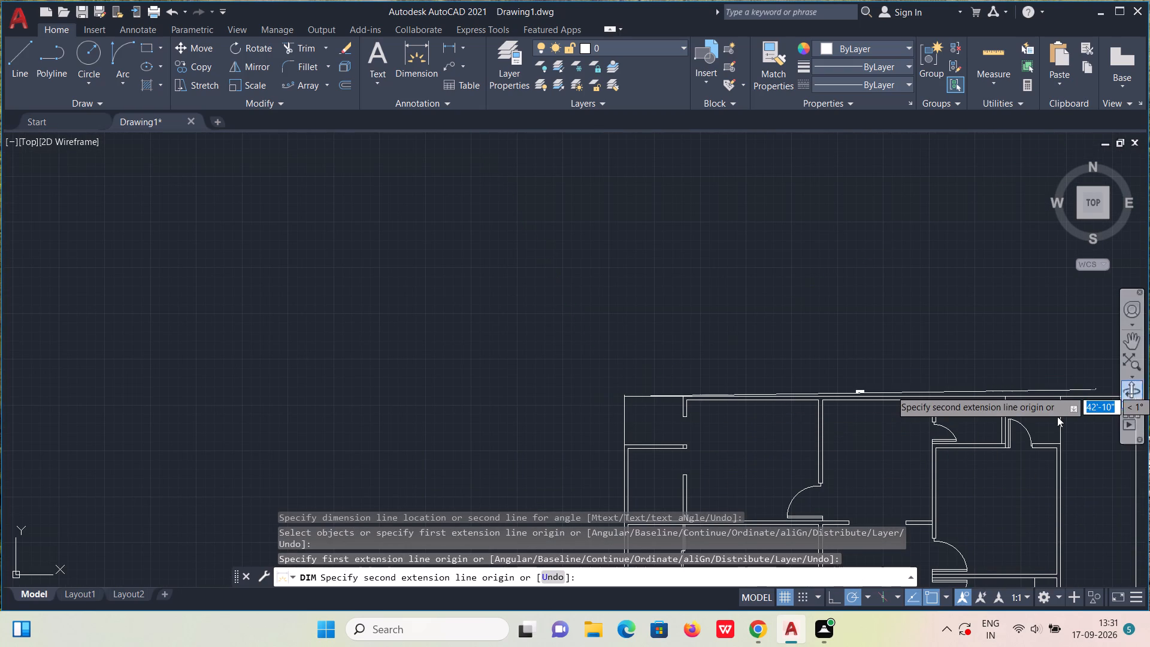
{"action": "middle_click_drag", "start_coordinate": [988, 423], "coordinate": [819, 401]}
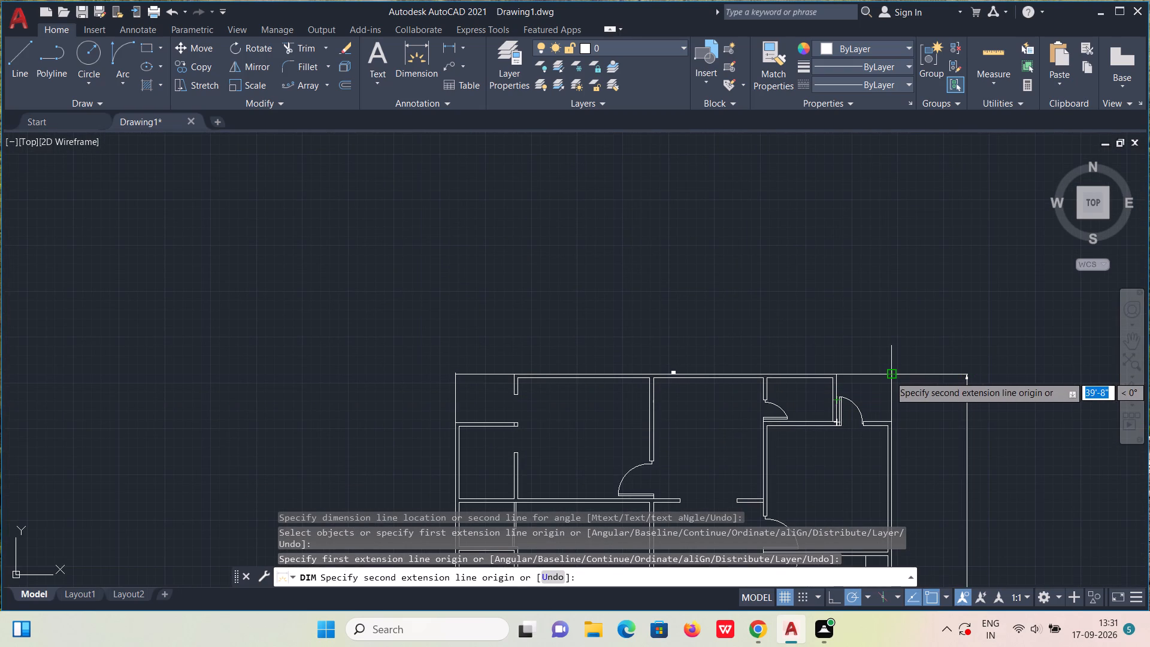
{"action": "left_click", "coordinate": [889, 376]}
{"action": "left_click", "coordinate": [880, 291]}
{"action": "key", "text": "Escape"}
Override the text of the overall width dimension north of the plan with 39'8".
{"action": "scroll", "coordinate": [759, 293], "scroll_direction": "up", "scroll_amount": 1}
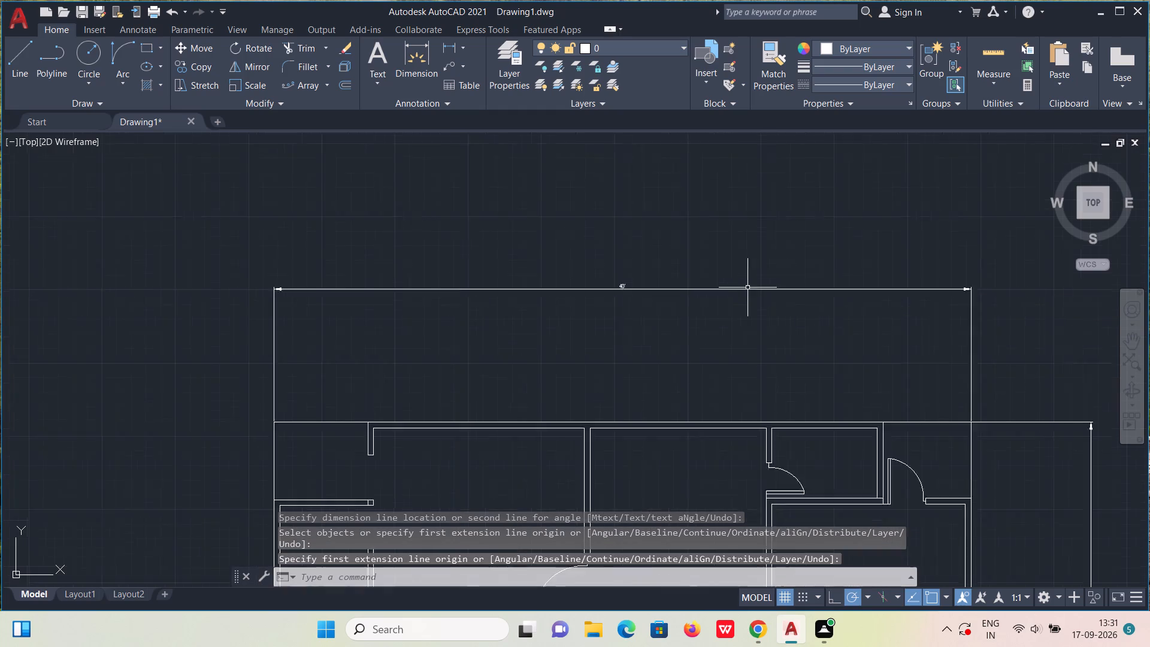
{"action": "scroll", "coordinate": [747, 288], "scroll_direction": "up", "scroll_amount": 3}
{"action": "middle_click_drag", "start_coordinate": [523, 292], "coordinate": [861, 337]}
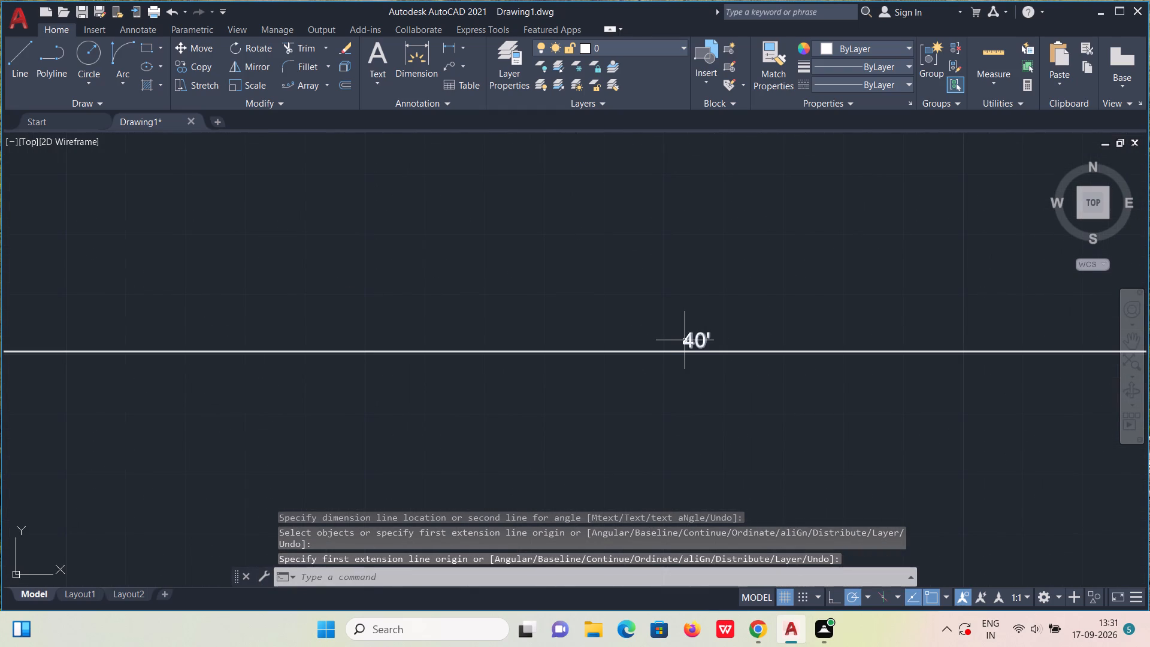
{"action": "double_click", "coordinate": [693, 337]}
{"action": "left_click", "coordinate": [693, 337]}
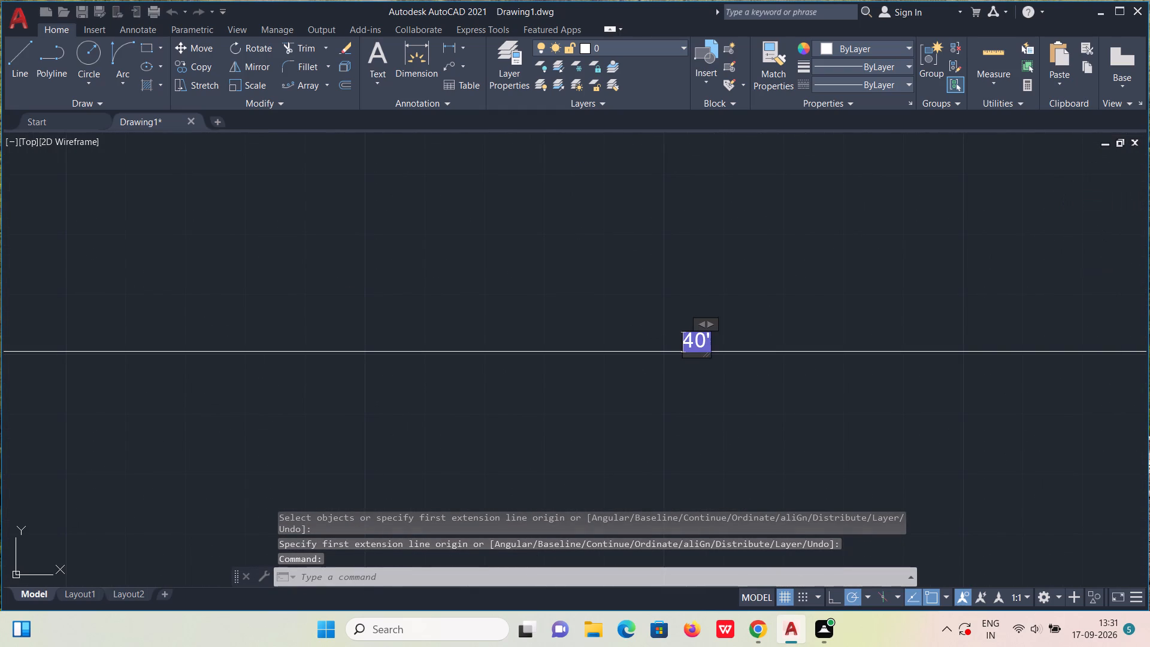
{"action": "key", "text": "BackSpace"}
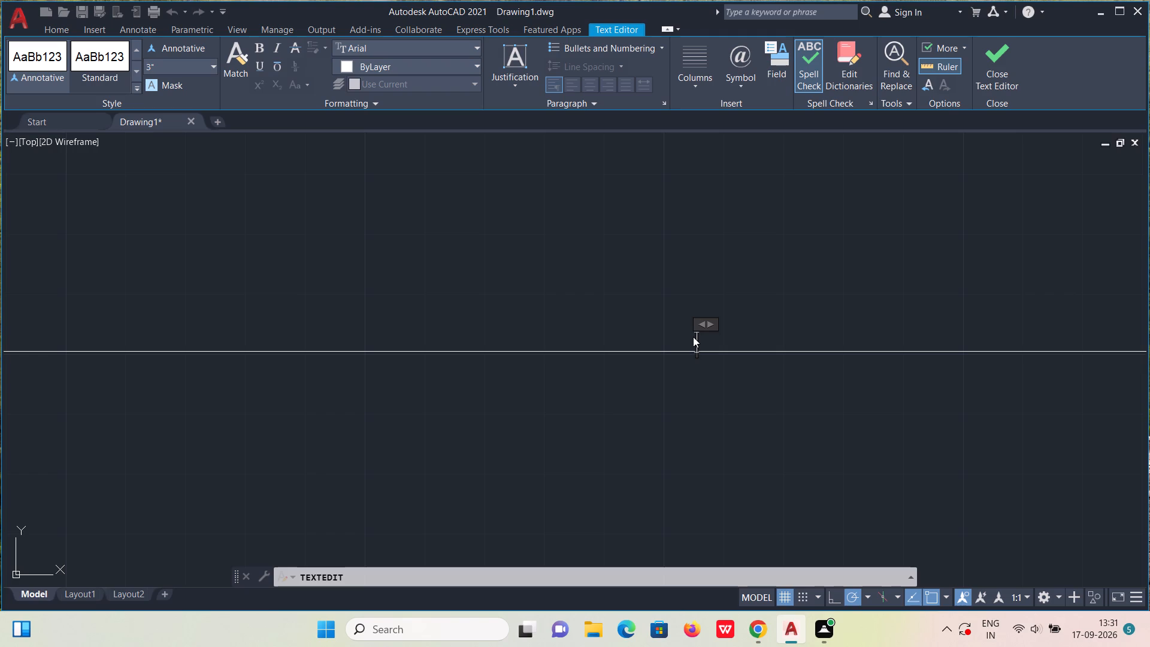
{"action": "type", "text": "39"}
{"action": "key", "text": "apostrophe"}
{"action": "type", "text": "8\""}
{"action": "key", "text": "Return"}
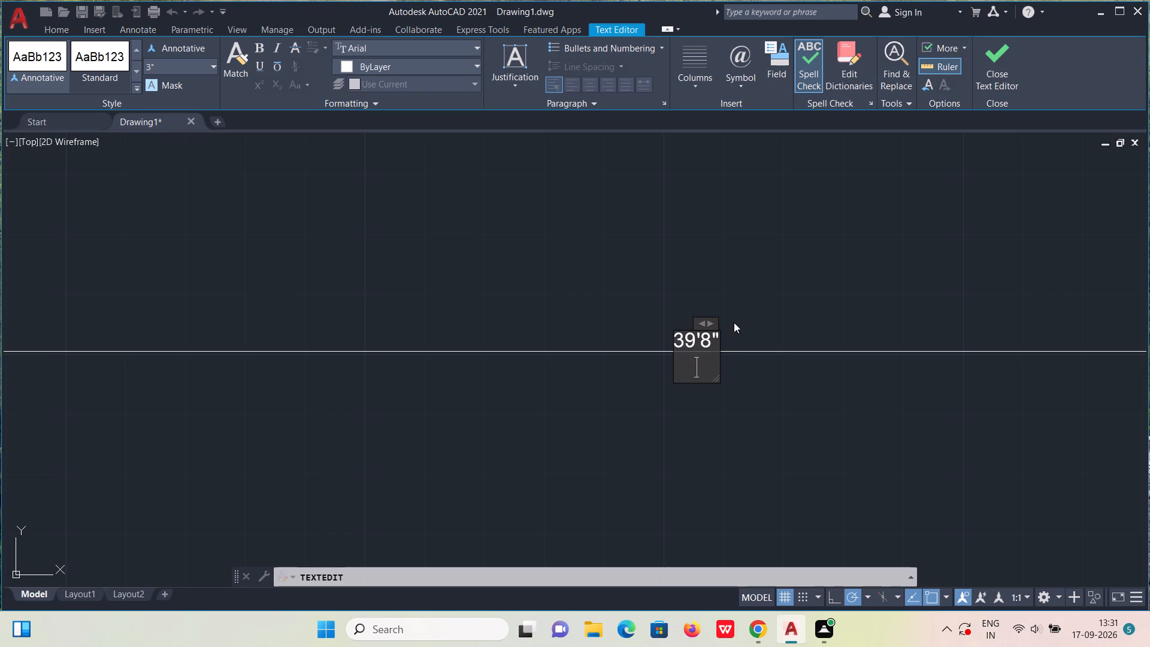
{"action": "left_click", "coordinate": [734, 322]}
Override the text of the overall length dimension east of the plan with 54'.
{"action": "scroll", "coordinate": [741, 361], "scroll_direction": "down", "scroll_amount": 2}
{"action": "scroll", "coordinate": [783, 433], "scroll_direction": "down", "scroll_amount": 4}
{"action": "middle_click_drag", "start_coordinate": [868, 486], "coordinate": [840, 475]}
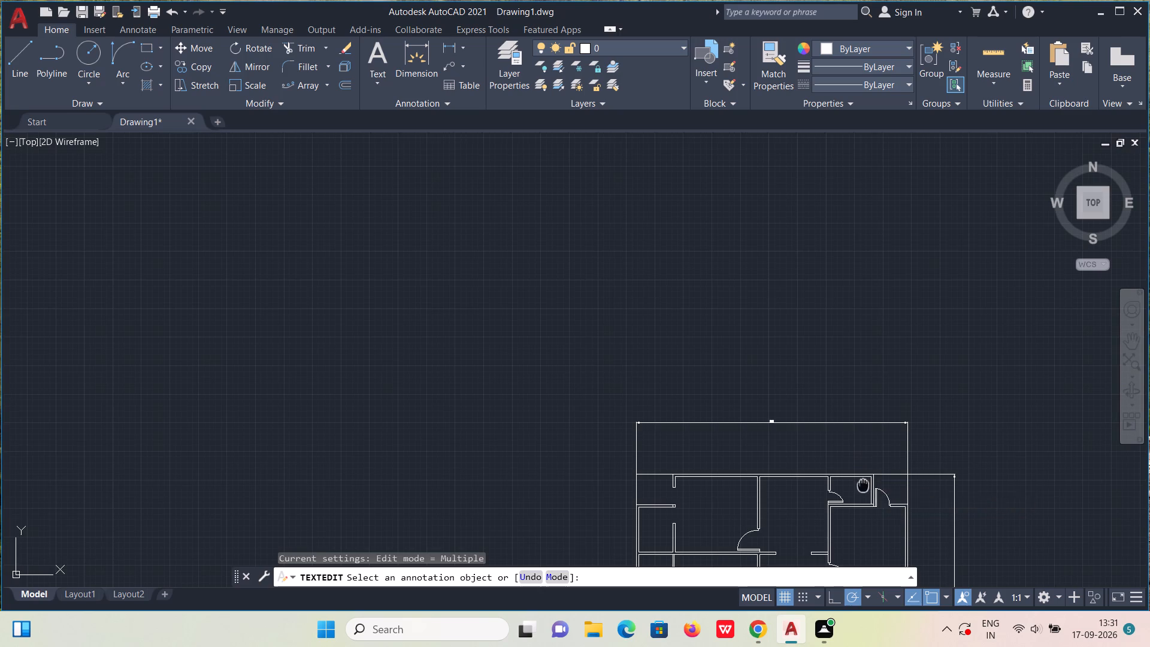
{"action": "middle_click_drag", "start_coordinate": [840, 475], "coordinate": [480, 179]}
{"action": "scroll", "coordinate": [550, 400], "scroll_direction": "up", "scroll_amount": 2}
{"action": "scroll", "coordinate": [588, 310], "scroll_direction": "up", "scroll_amount": 4}
{"action": "middle_click_drag", "start_coordinate": [575, 246], "coordinate": [636, 535]}
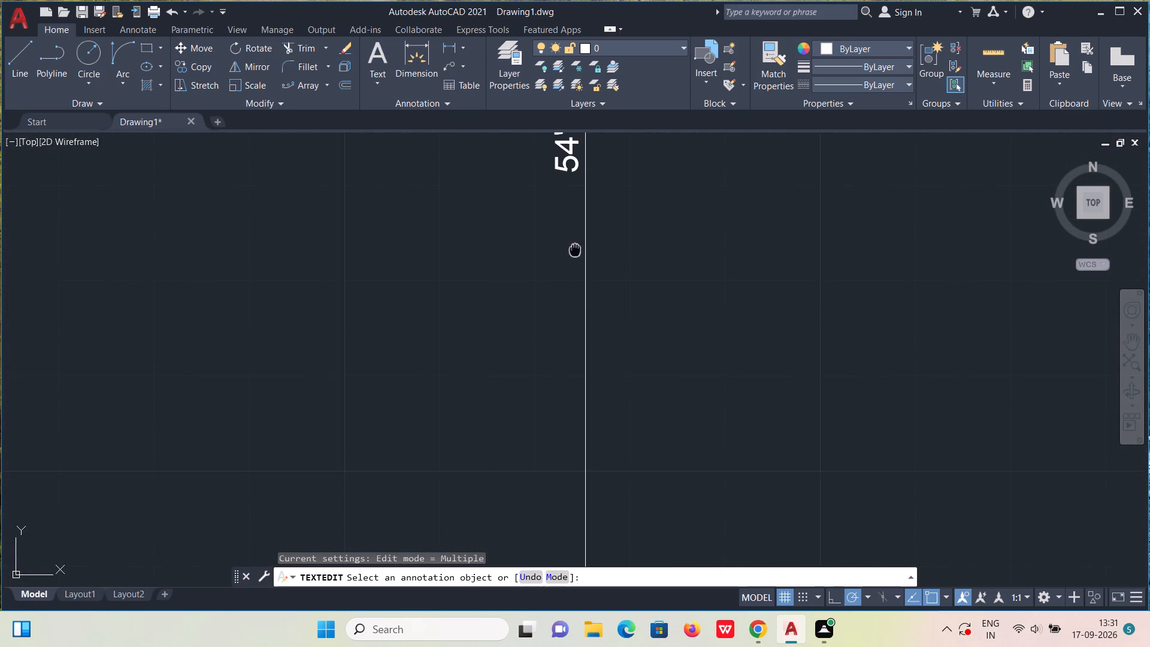
{"action": "middle_click_drag", "start_coordinate": [636, 535], "coordinate": [636, 531]}
{"action": "scroll", "coordinate": [635, 471], "scroll_direction": "up", "scroll_amount": 1}
{"action": "triple_click", "coordinate": [625, 404]}
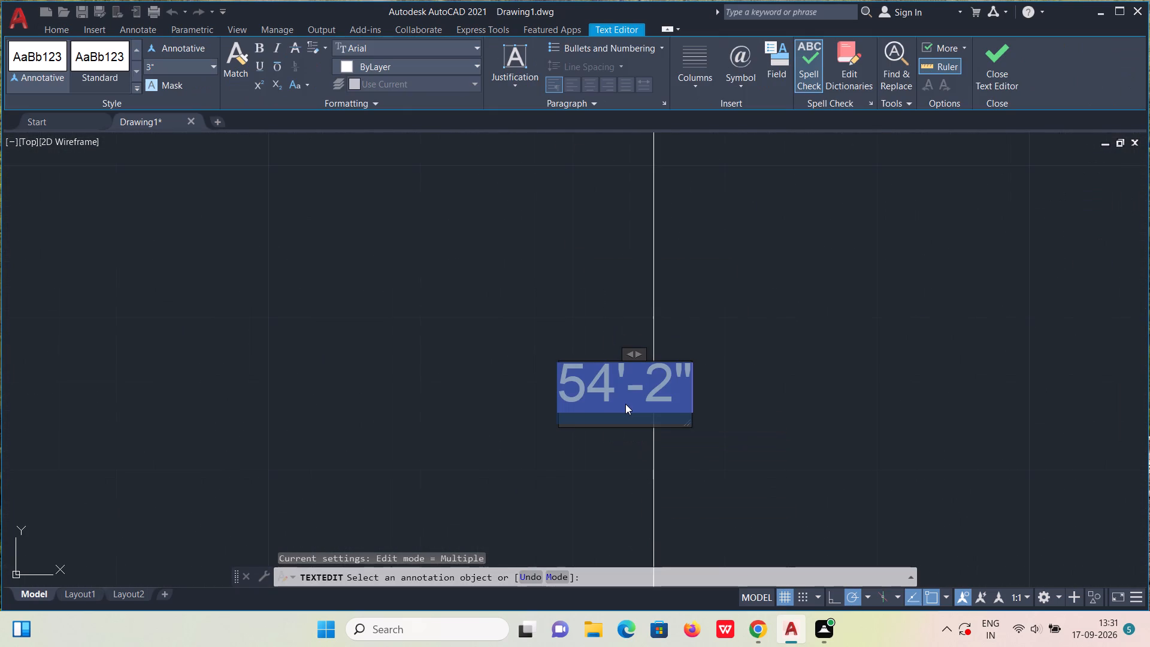
{"action": "key", "text": "Delete"}
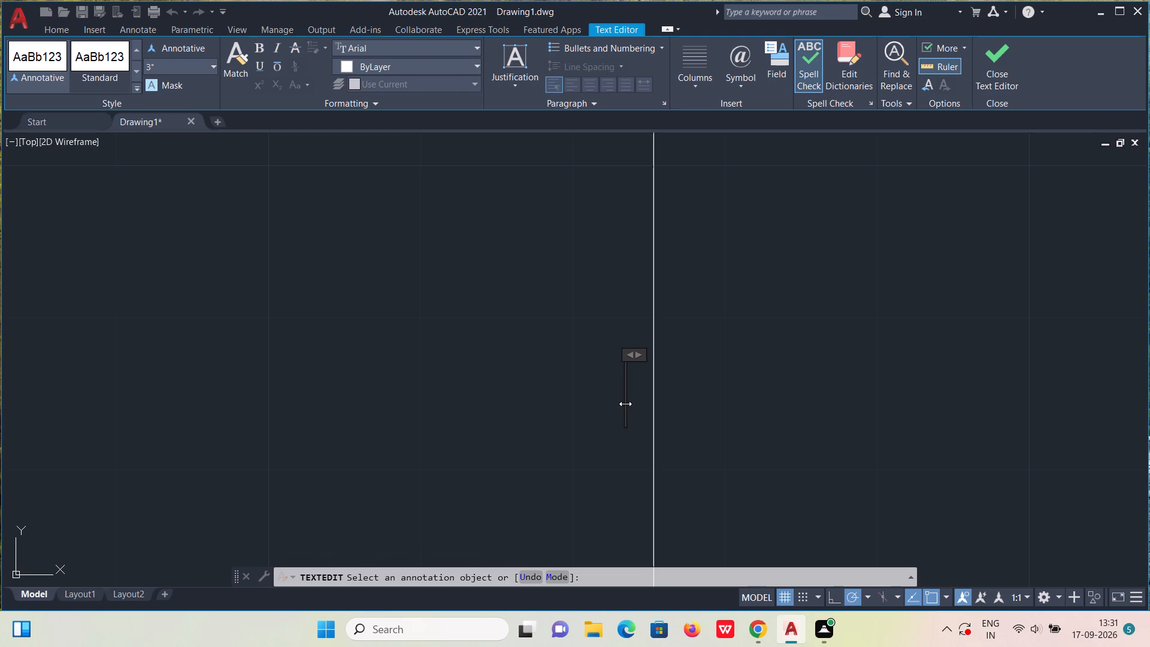
{"action": "type", "text": "54"}
{"action": "key", "text": "apostrophe"}
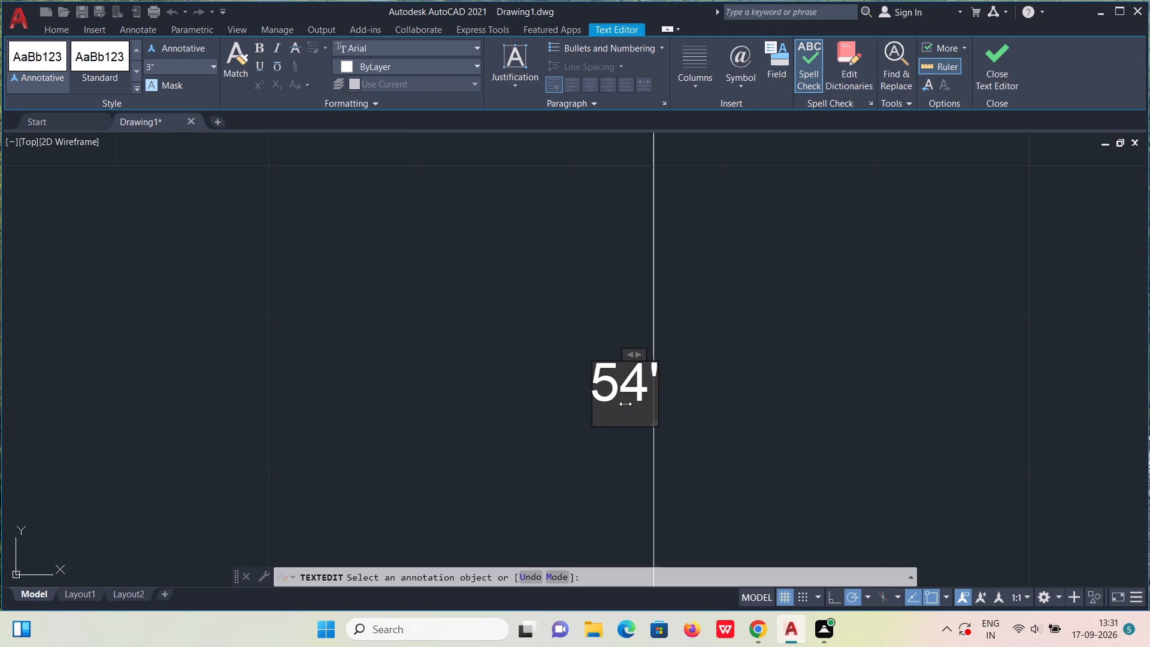
{"action": "left_click", "coordinate": [667, 388]}
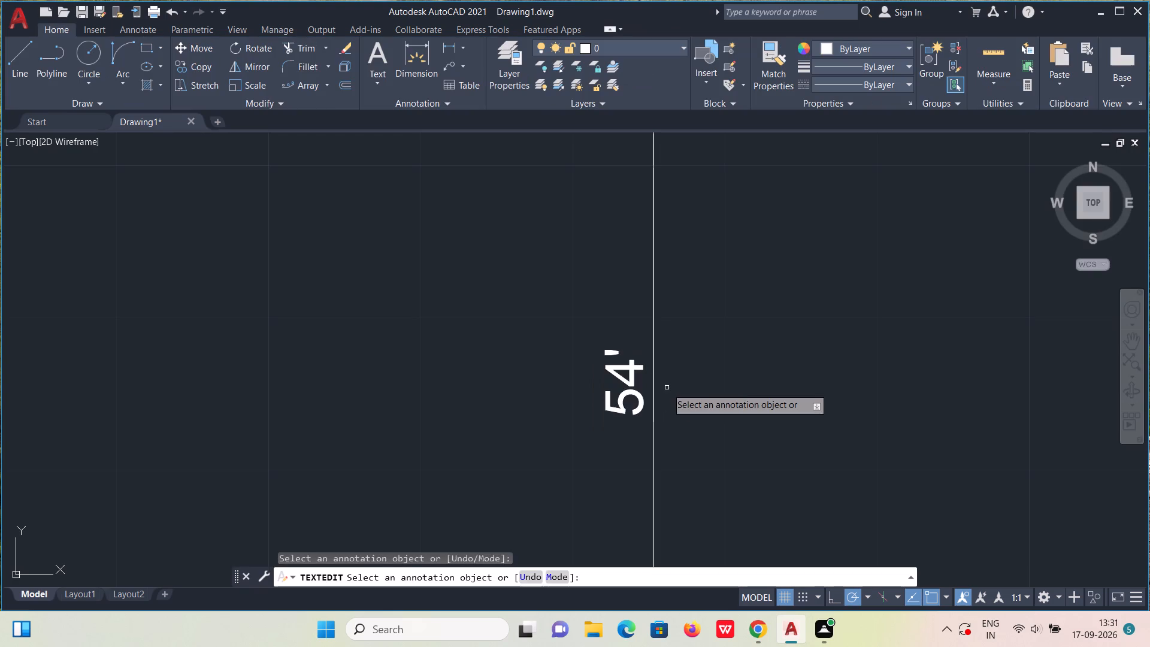
{"action": "scroll", "coordinate": [667, 388], "scroll_direction": "down", "scroll_amount": 10}
{"action": "scroll", "coordinate": [659, 389], "scroll_direction": "up", "scroll_amount": 3}
{"action": "scroll", "coordinate": [649, 376], "scroll_direction": "down", "scroll_amount": 2}
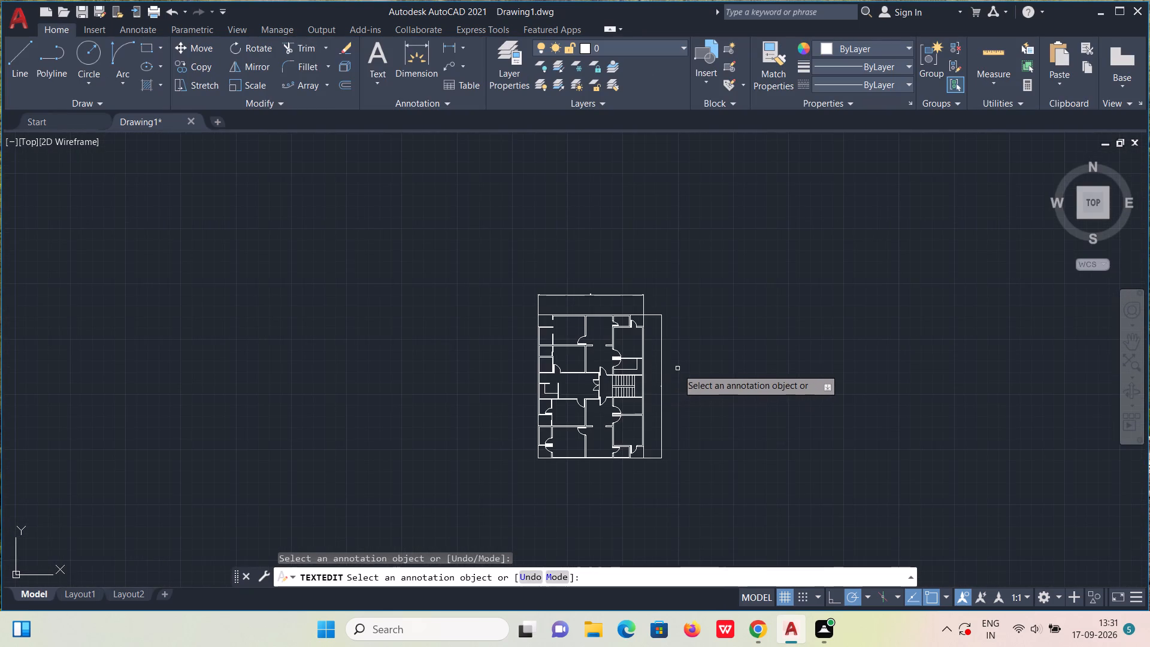
{"action": "scroll", "coordinate": [677, 368], "scroll_direction": "up", "scroll_amount": 2}
{"action": "key", "text": "Escape"}
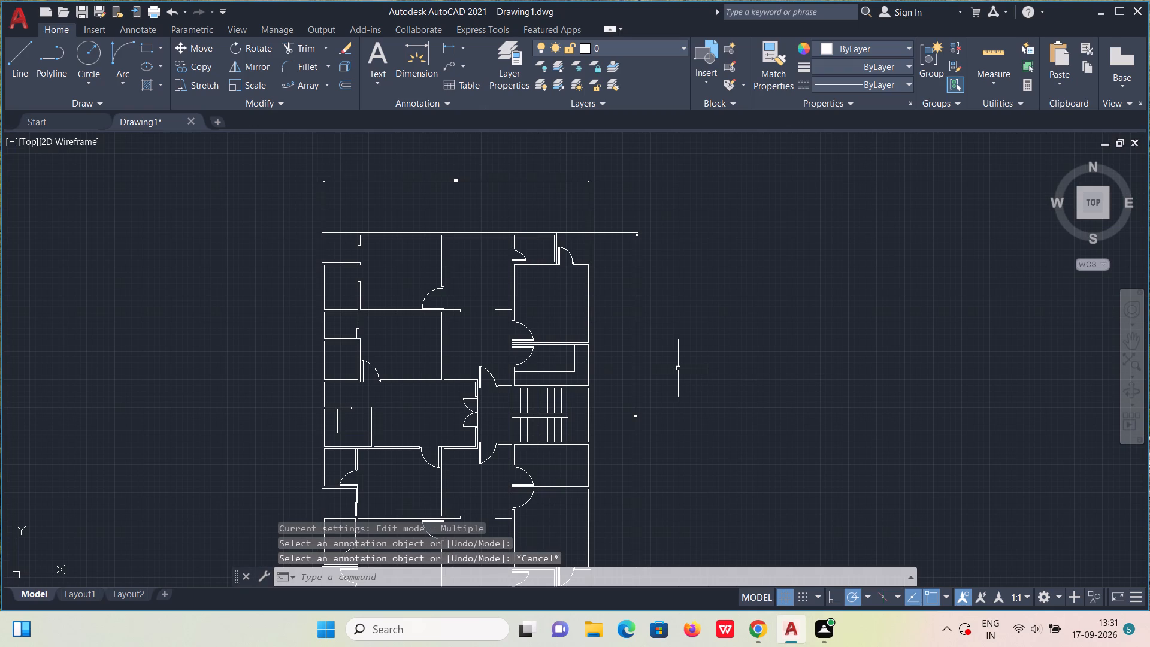
Set the linear round-off in the ISO-25 dimension style's primary units to 10".
{"action": "key", "text": "d"}
{"action": "key", "text": "Return"}
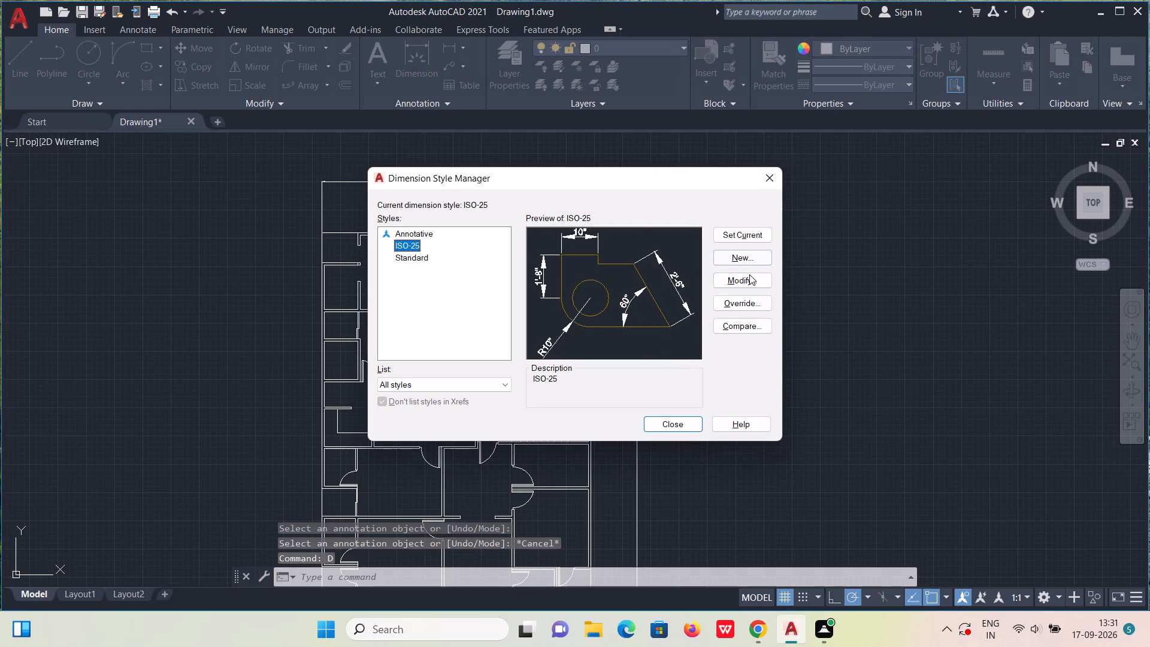
{"action": "left_click", "coordinate": [749, 276]}
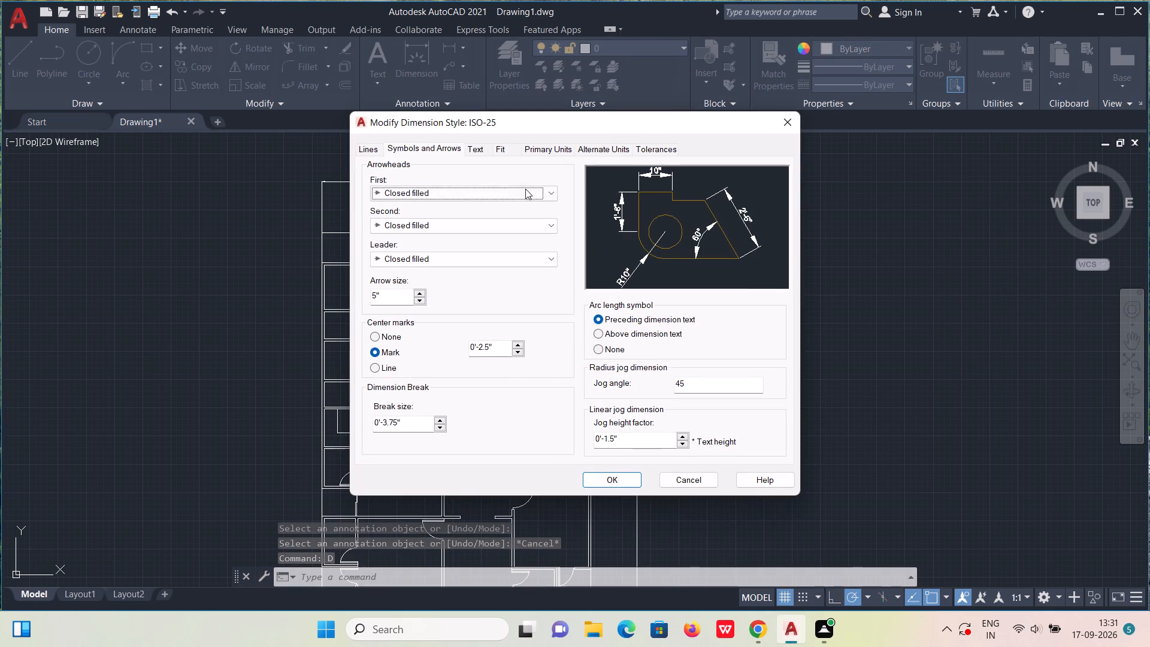
{"action": "left_click", "coordinate": [541, 151]}
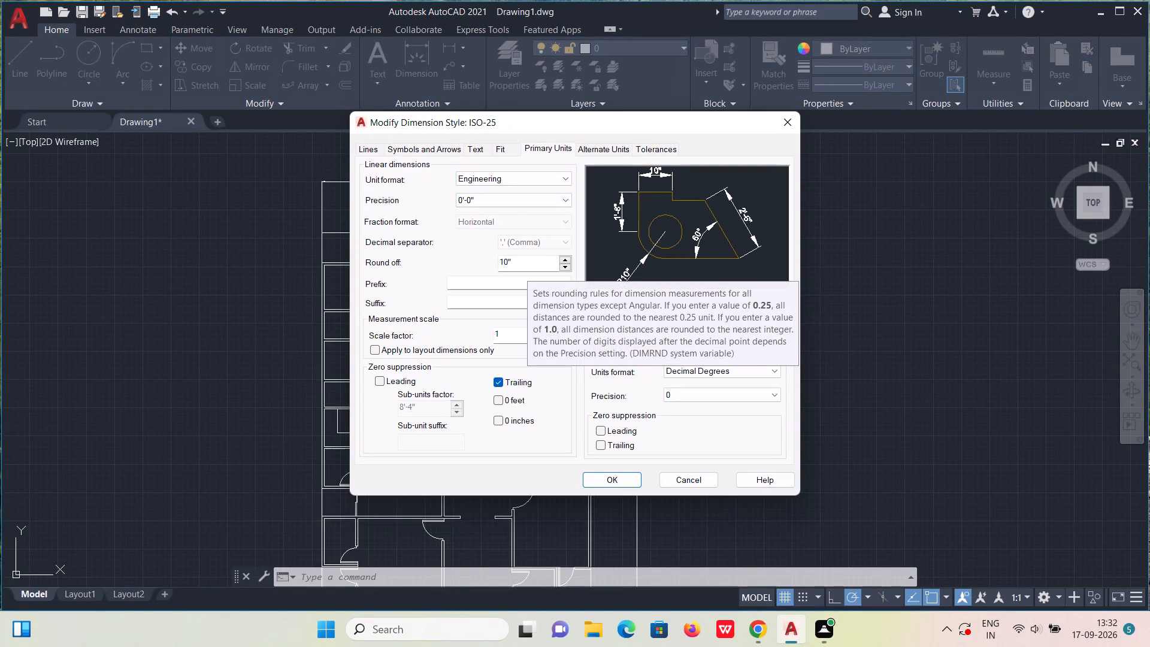
{"action": "left_click", "coordinate": [570, 260]}
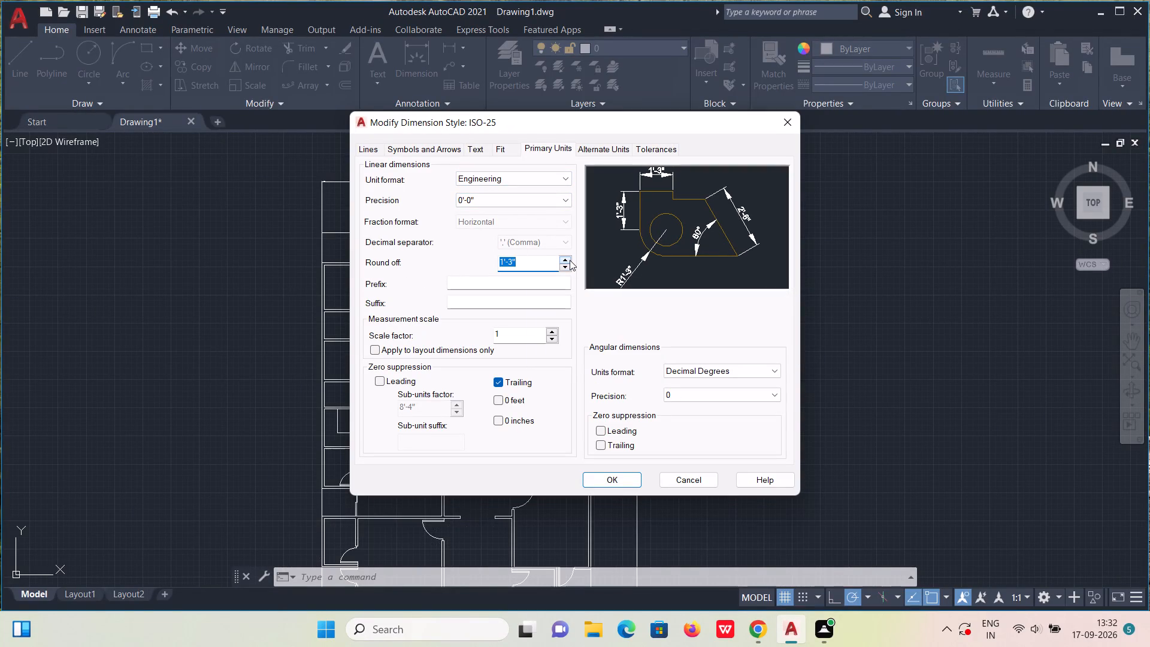
{"action": "left_click", "coordinate": [570, 260]}
{"action": "left_click", "coordinate": [570, 260]}
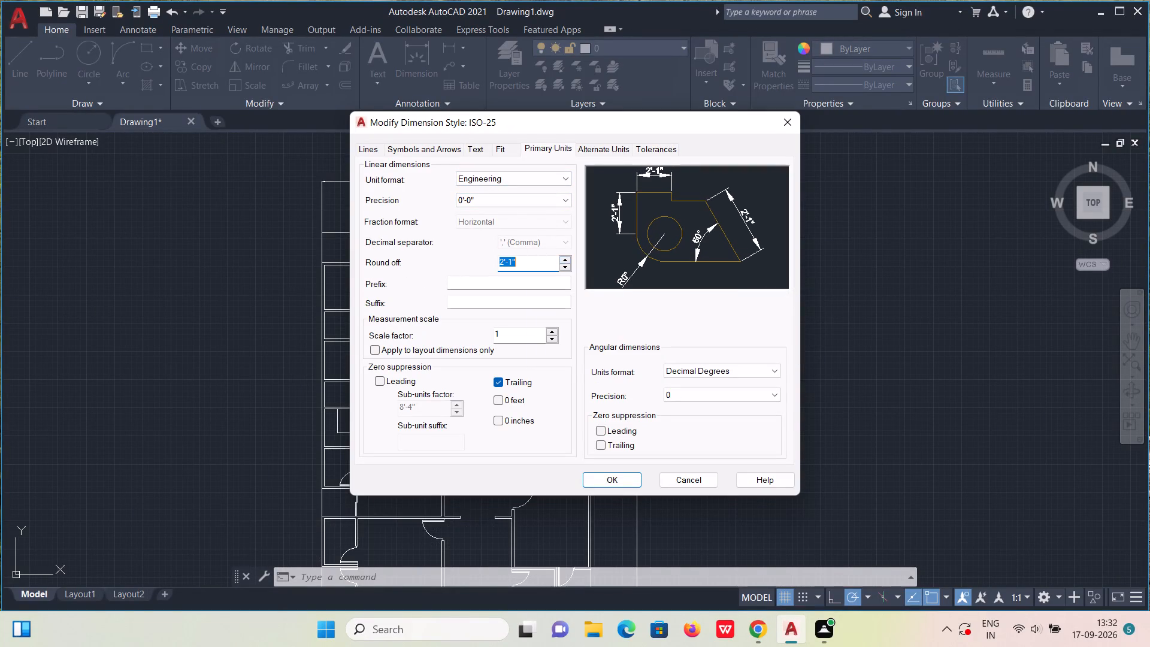
{"action": "left_click_drag", "start_coordinate": [539, 259], "coordinate": [488, 264]}
{"action": "key", "text": "BackSpace"}
{"action": "key", "text": "1"}
{"action": "key", "text": "0"}
{"action": "key", "text": "shift+quotedbl"}
{"action": "key", "text": "Return"}
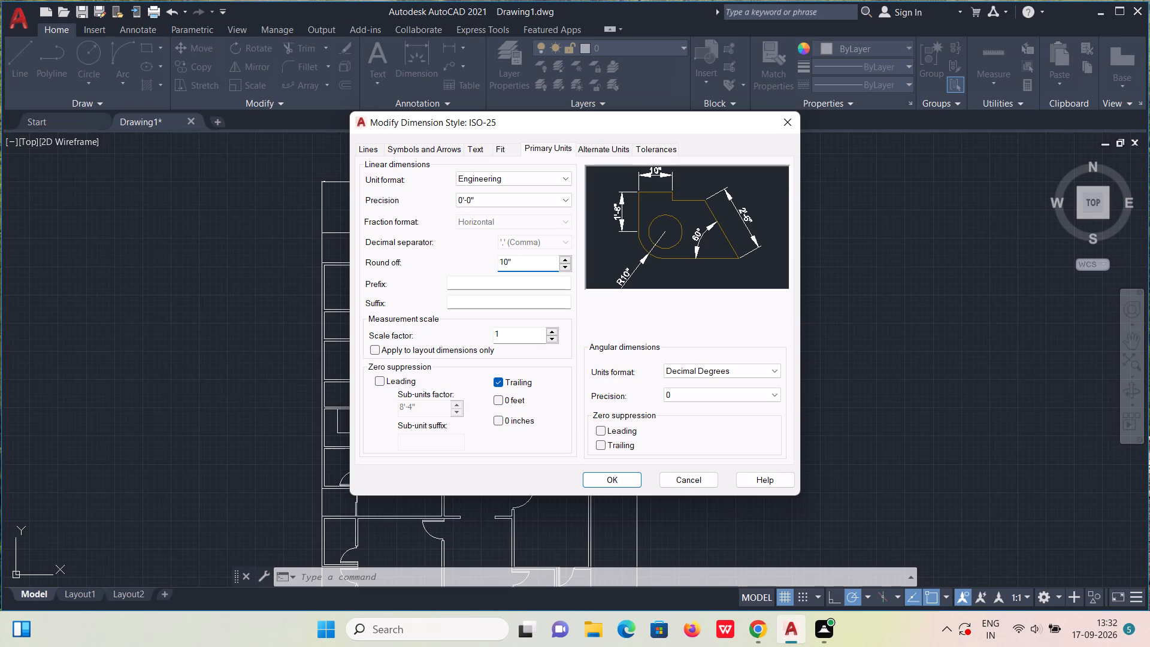
Set the vertical text placement of the ISO-25 dimension style to Centered.
{"action": "left_click", "coordinate": [476, 149]}
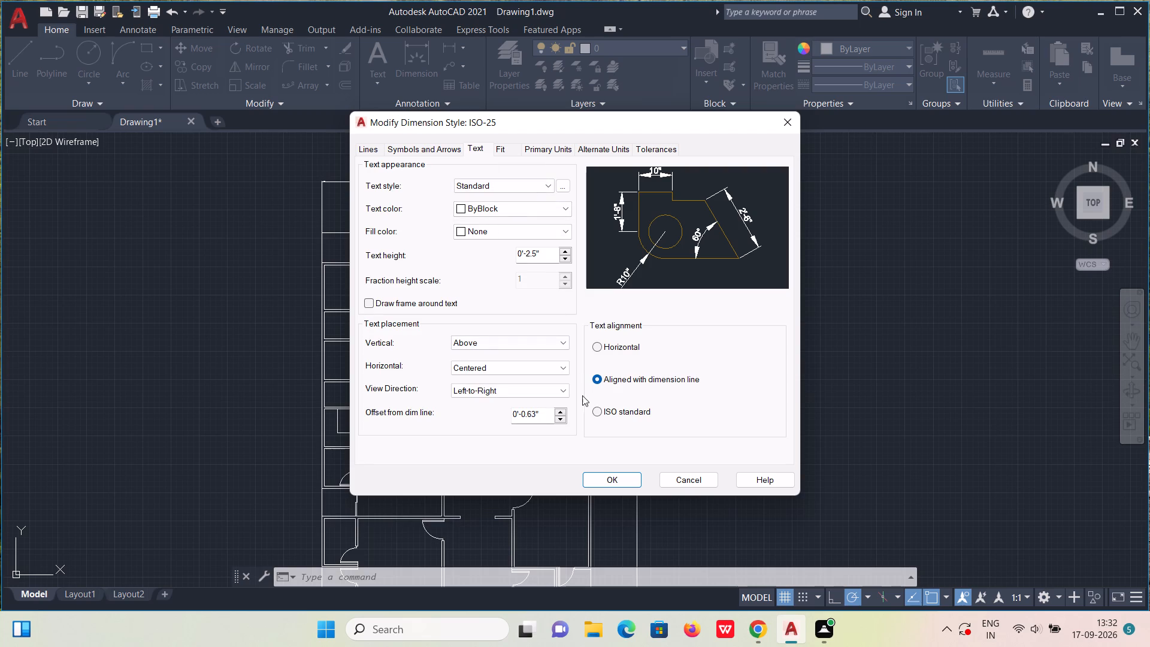
{"action": "left_click", "coordinate": [369, 147]}
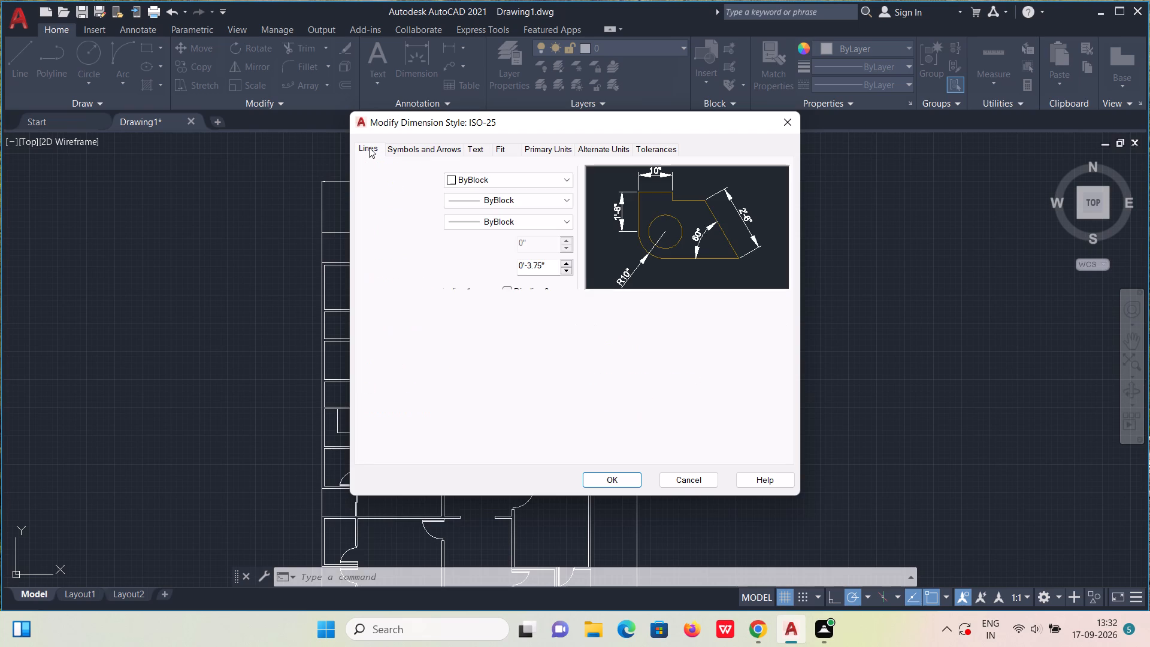
{"action": "left_click", "coordinate": [550, 152]}
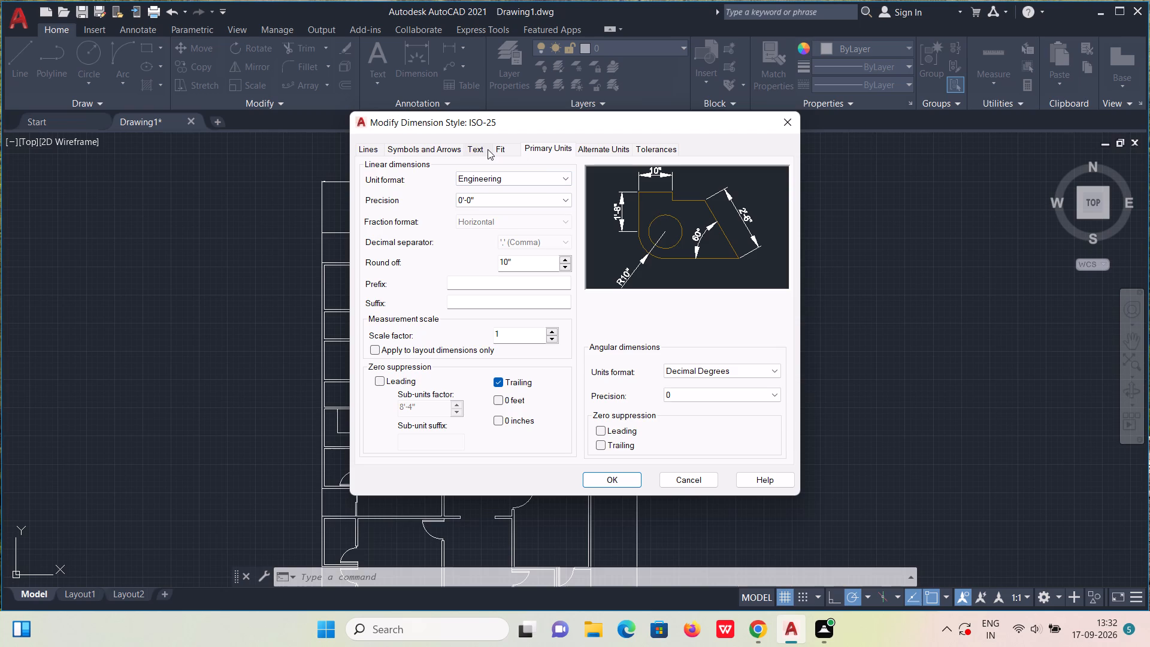
{"action": "left_click", "coordinate": [471, 149]}
{"action": "left_click", "coordinate": [539, 343]}
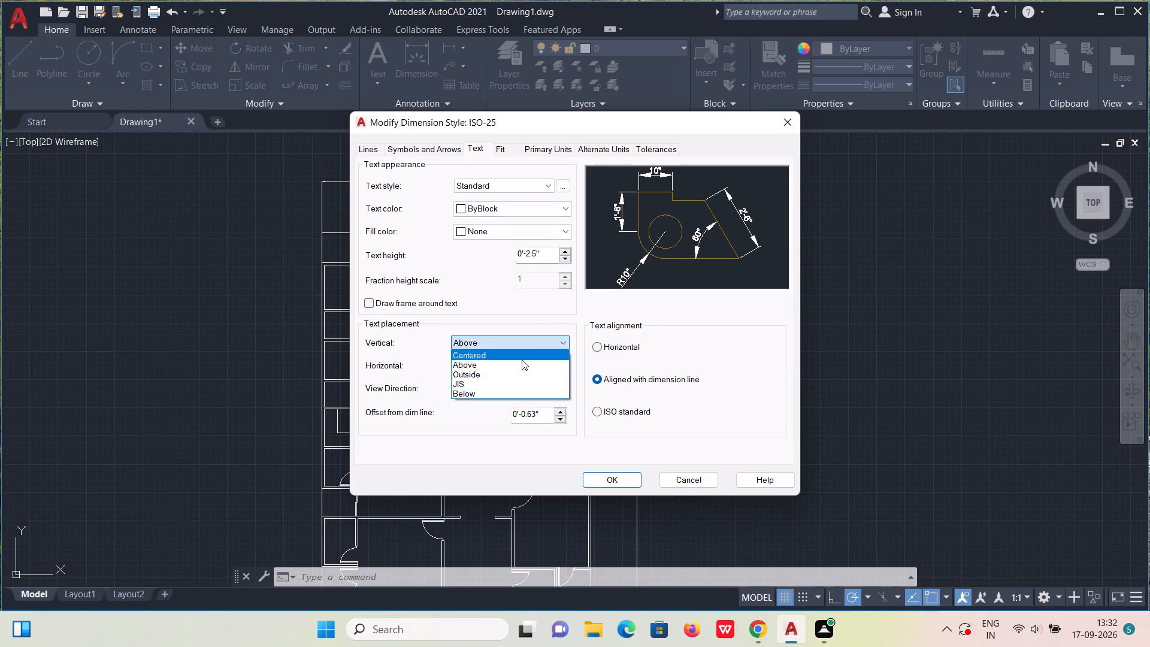
{"action": "left_click", "coordinate": [509, 351]}
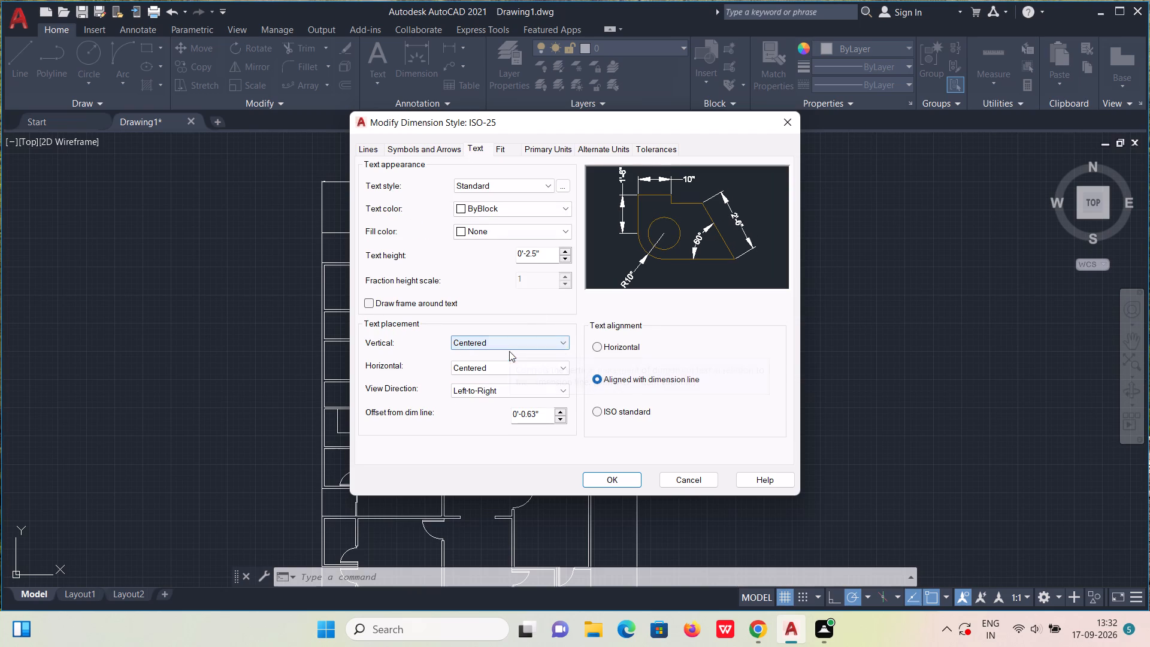
Set the ISO-25 dimension text height to 10" and apply it as the current dimension style.
{"action": "left_click_drag", "start_coordinate": [549, 255], "coordinate": [547, 255]}
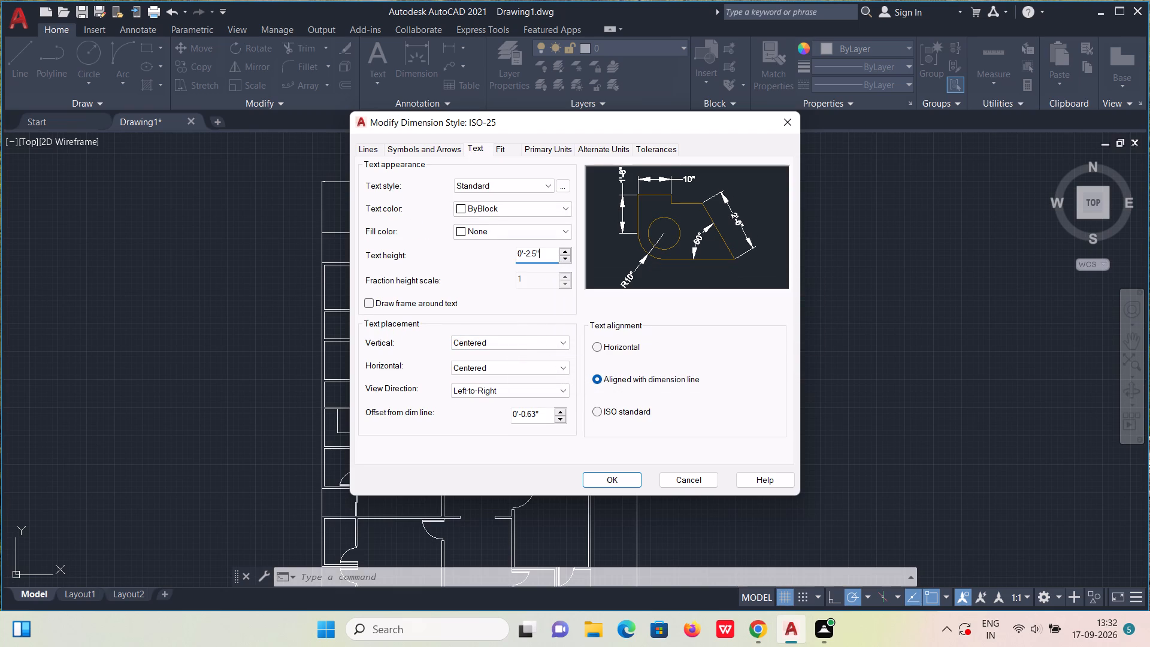
{"action": "left_click_drag", "start_coordinate": [547, 255], "coordinate": [520, 251]}
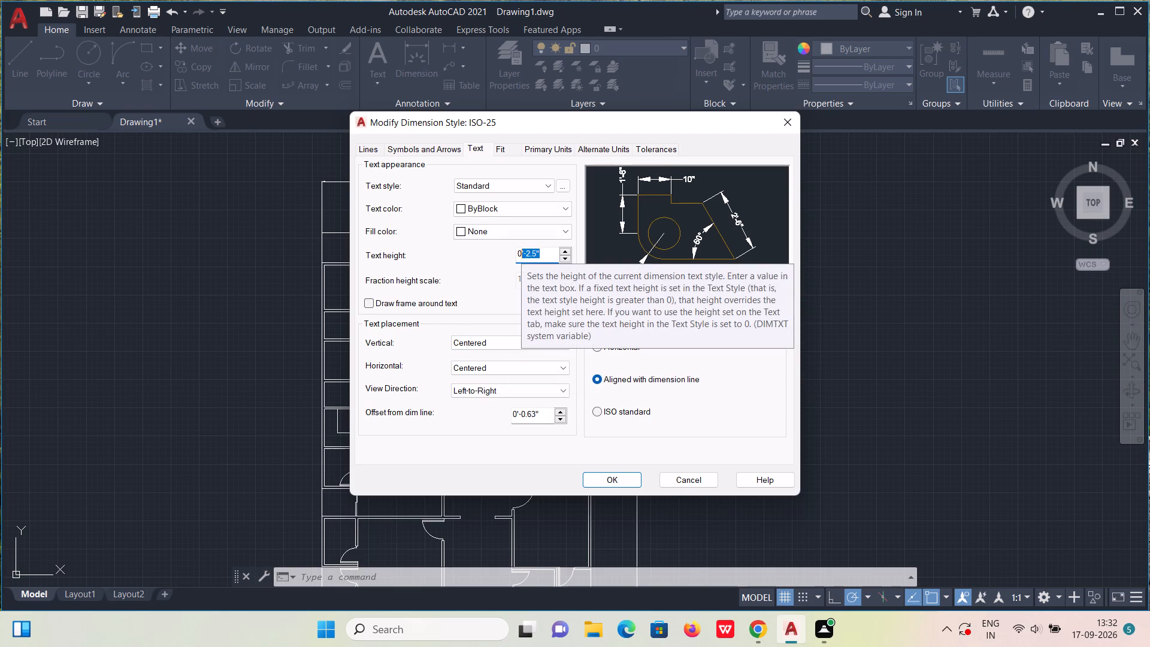
{"action": "key", "text": "Delete"}
{"action": "left_click", "coordinate": [526, 254]}
{"action": "key", "text": "Delete"}
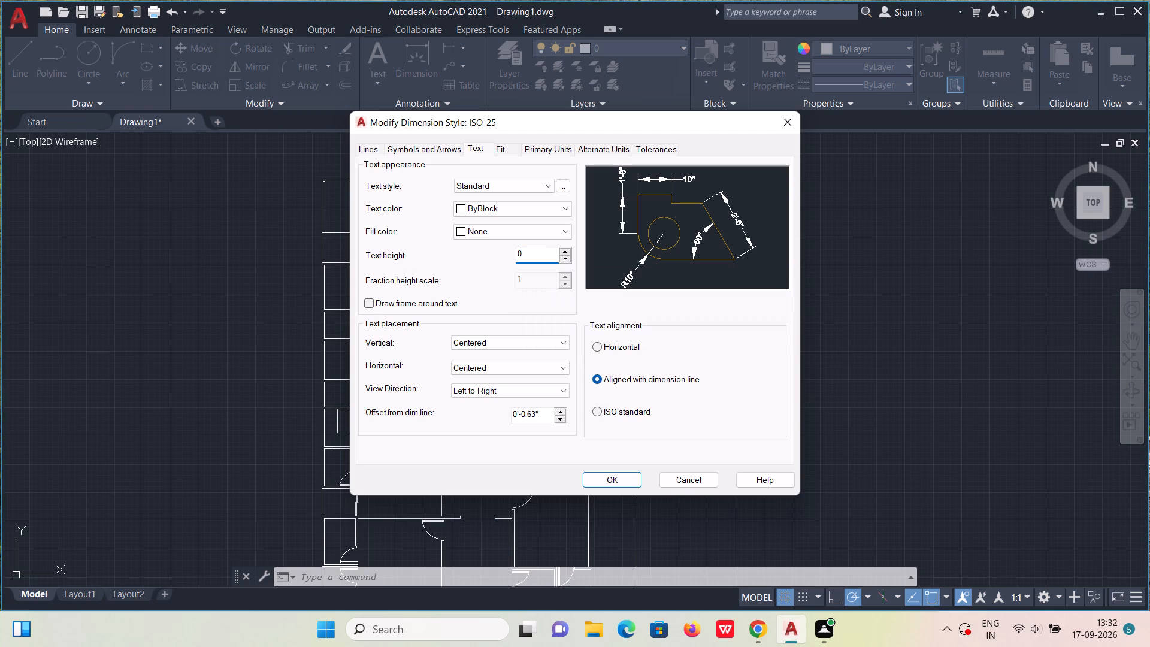
{"action": "key", "text": "BackSpace"}
{"action": "key", "text": "1"}
{"action": "key", "text": "0"}
{"action": "key", "text": "shift+quotedbl"}
{"action": "key", "text": "Return"}
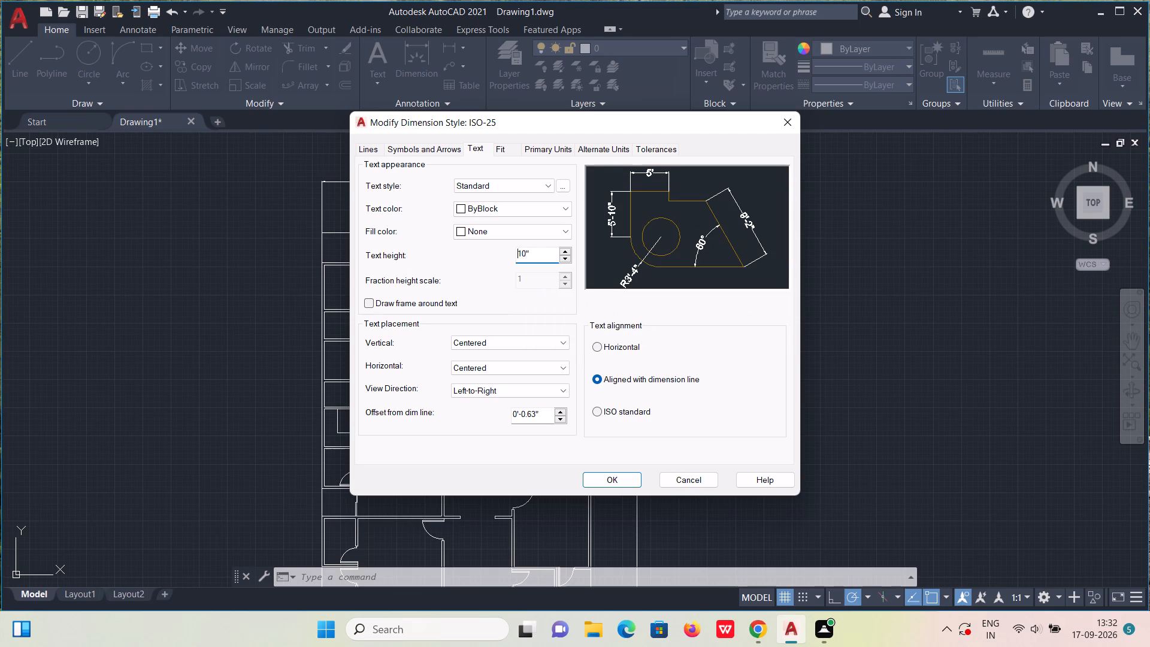
{"action": "left_click", "coordinate": [616, 479]}
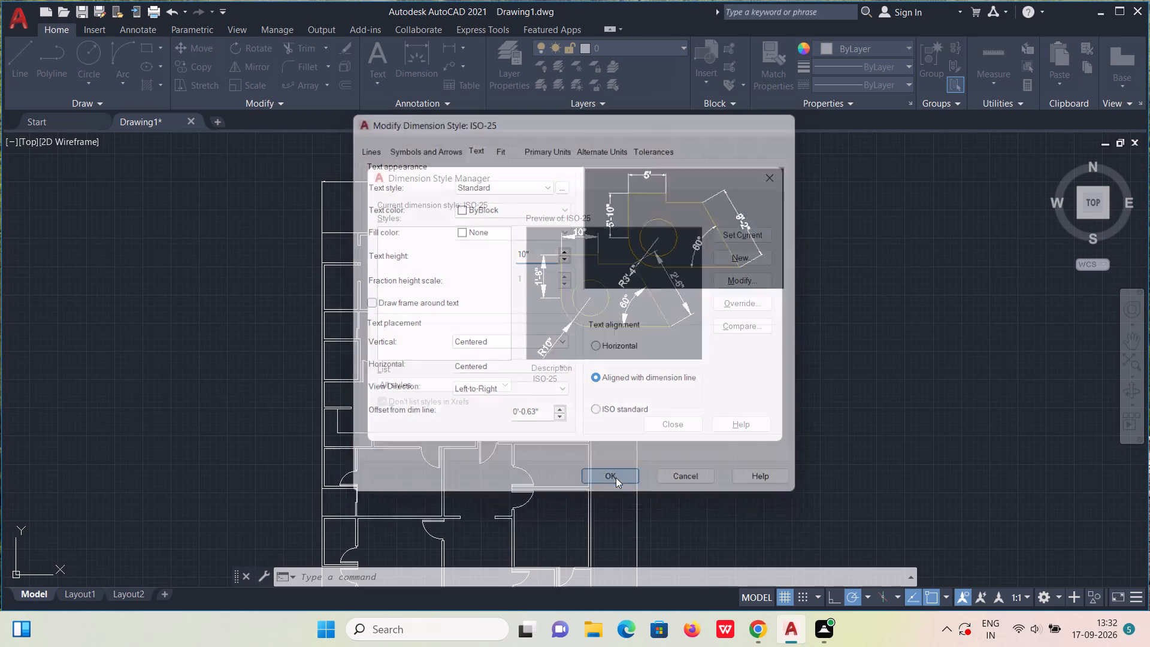
{"action": "left_click", "coordinate": [730, 237]}
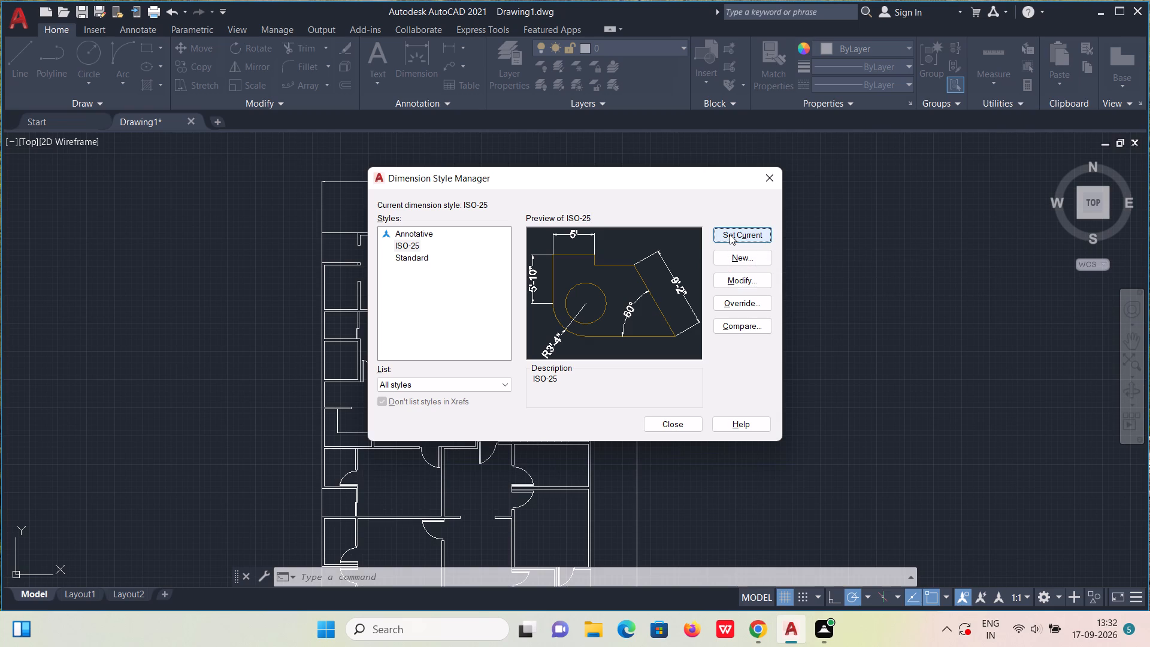
{"action": "left_click", "coordinate": [671, 424]}
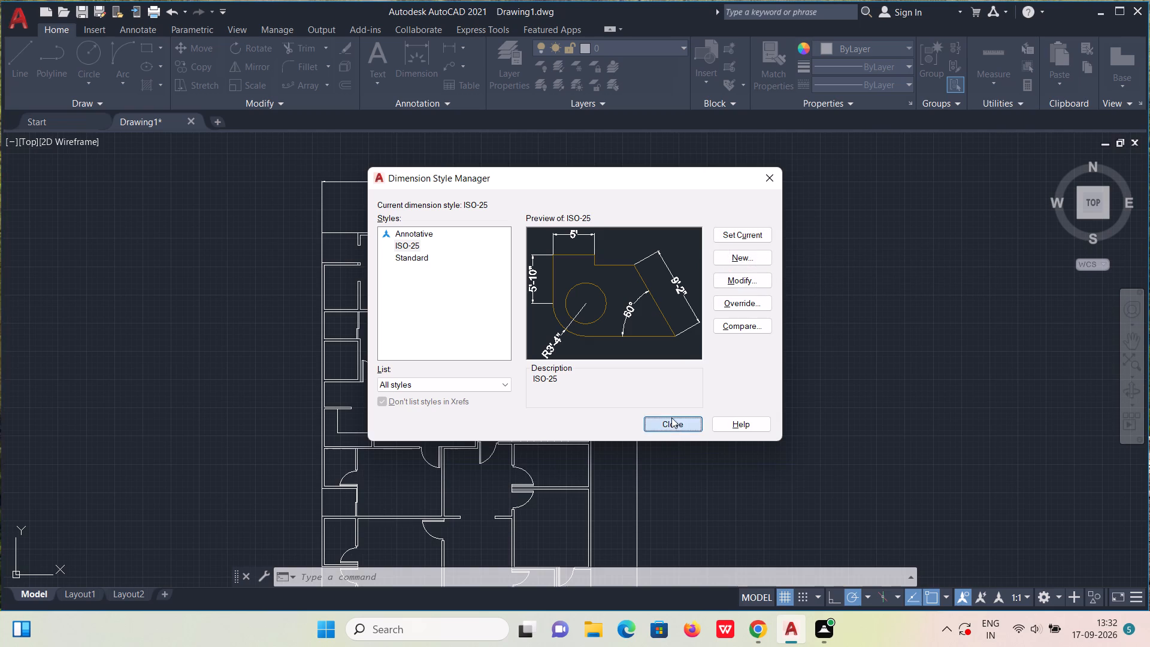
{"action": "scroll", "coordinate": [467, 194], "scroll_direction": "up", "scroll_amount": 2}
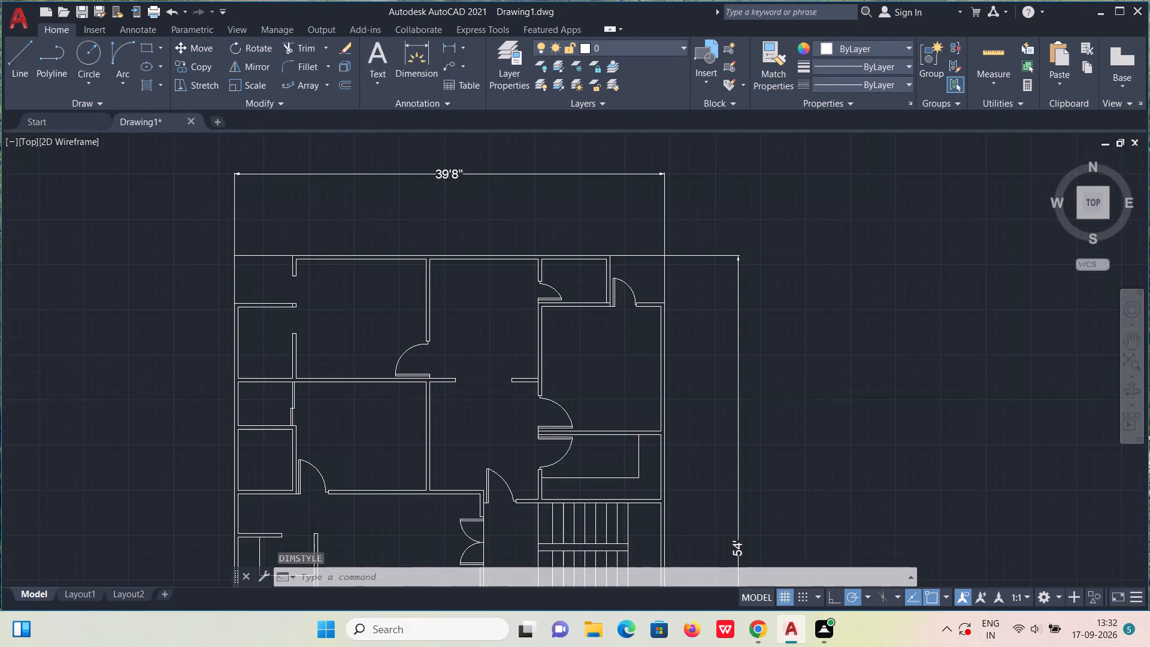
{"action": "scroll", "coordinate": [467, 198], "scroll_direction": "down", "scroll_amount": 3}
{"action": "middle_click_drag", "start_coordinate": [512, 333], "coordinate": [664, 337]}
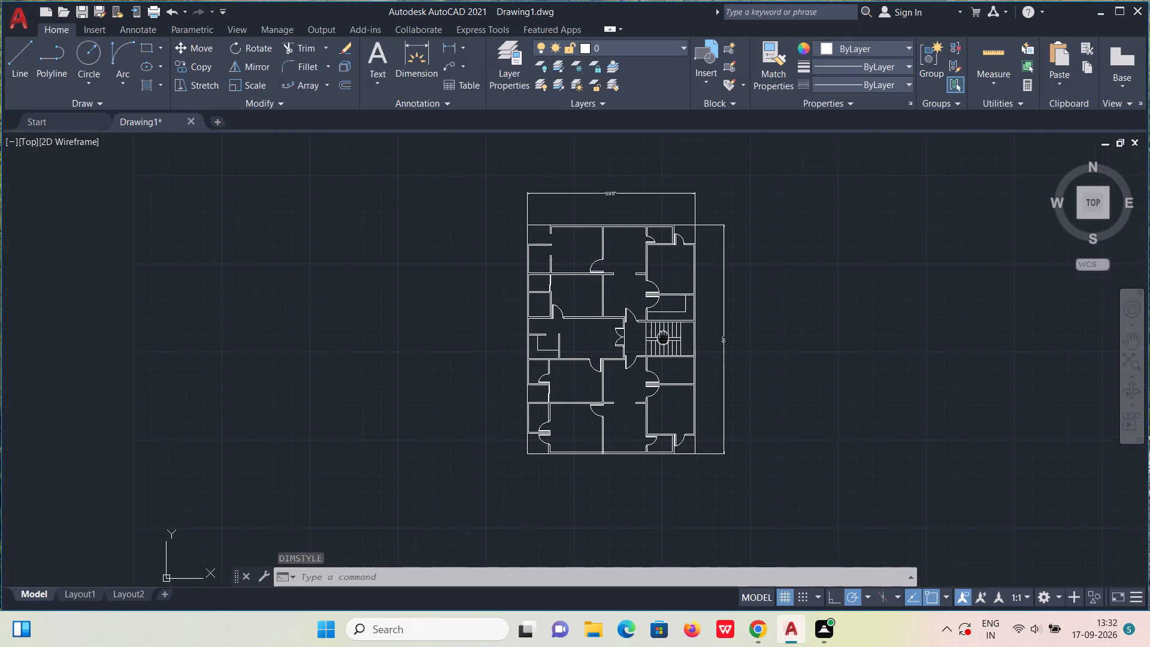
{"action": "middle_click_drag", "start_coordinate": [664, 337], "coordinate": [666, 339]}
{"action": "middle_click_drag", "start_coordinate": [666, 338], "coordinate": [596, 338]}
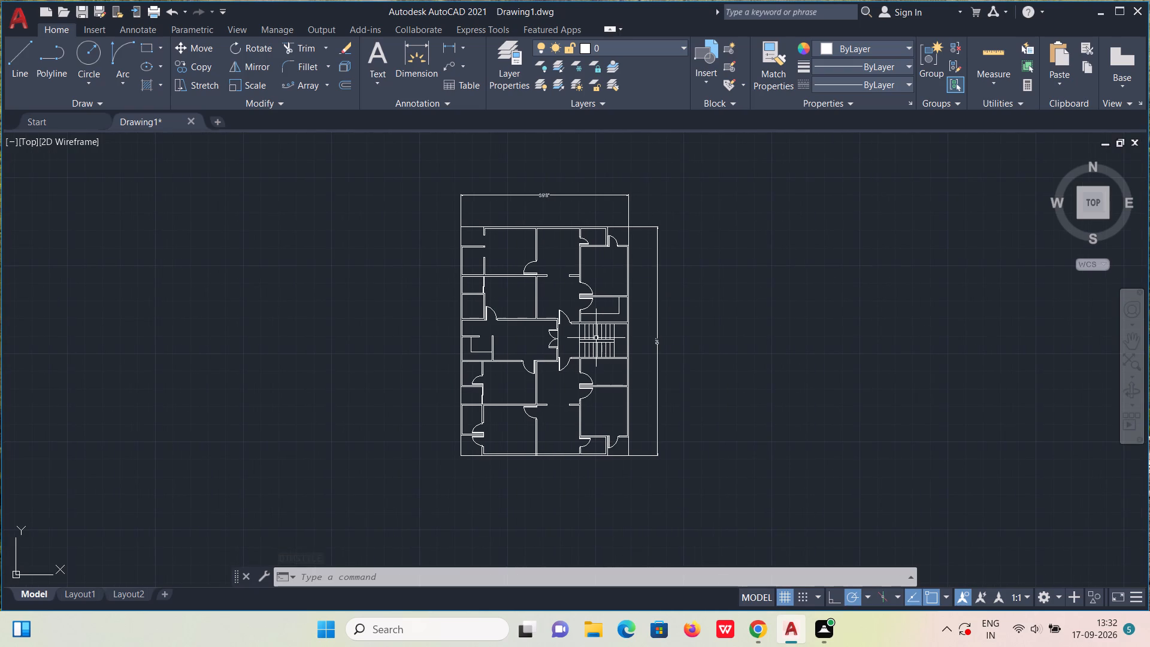